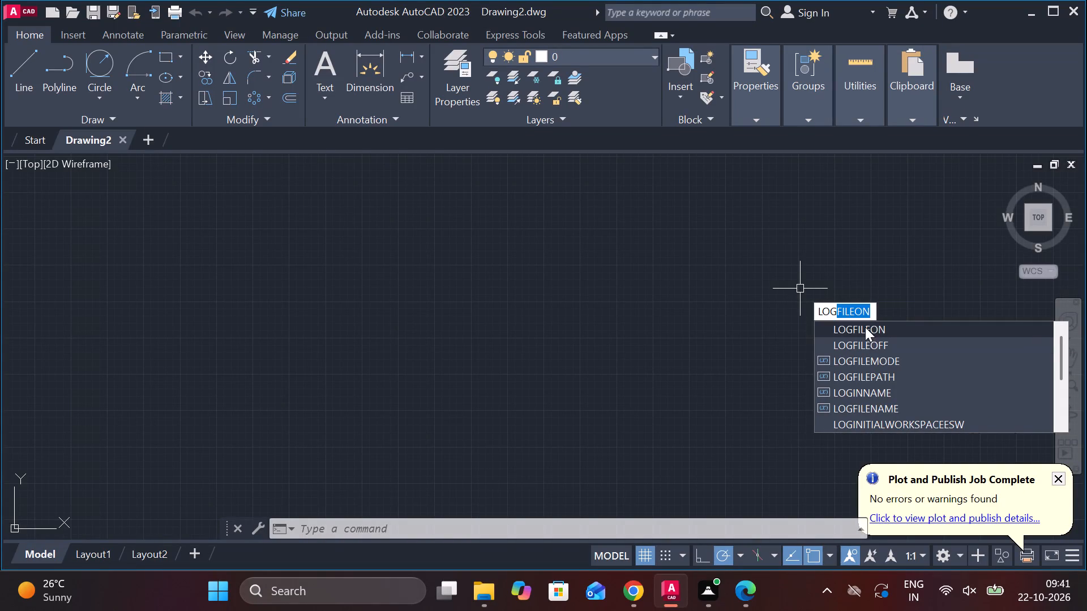
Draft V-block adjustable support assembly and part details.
Set the model space limits to a lower corner of 0,0 and an upper corner of 297,210.
click(865, 327)
text(LIMITS)
key(Return)
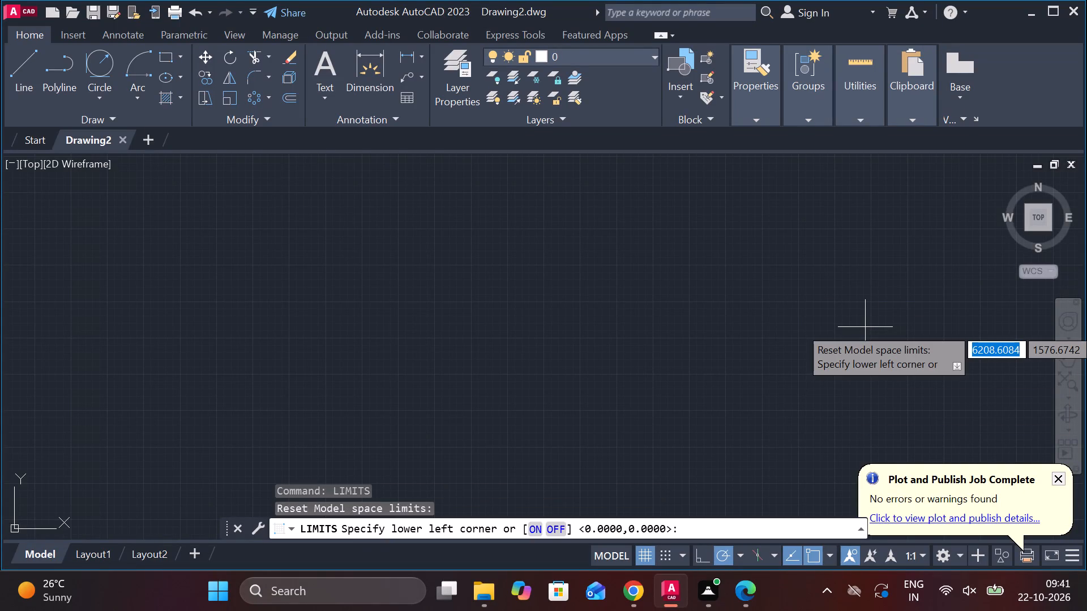
key(0)
text(,0)
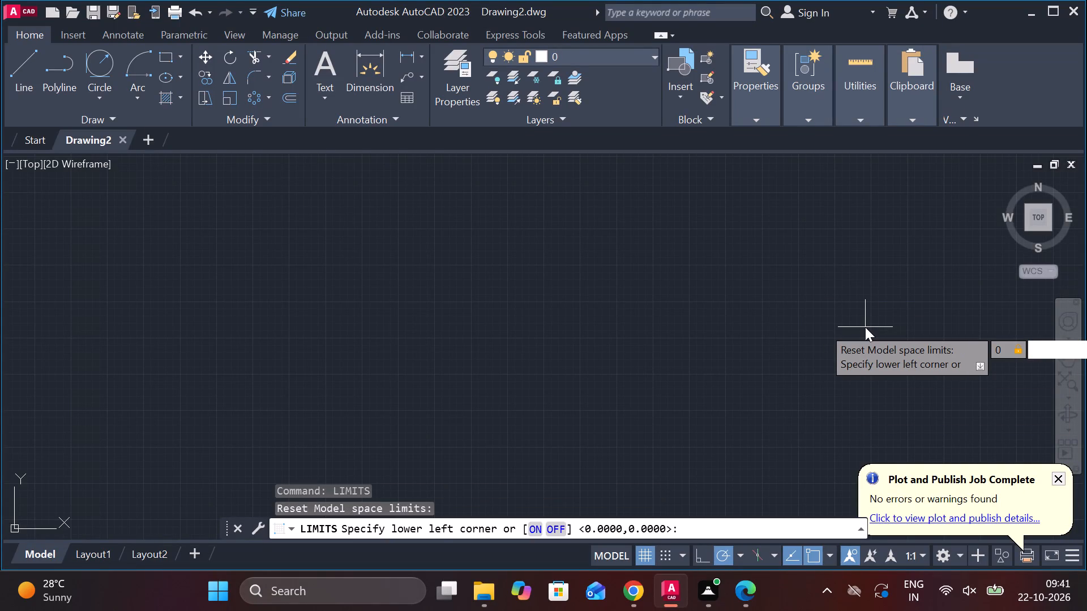
key(Return)
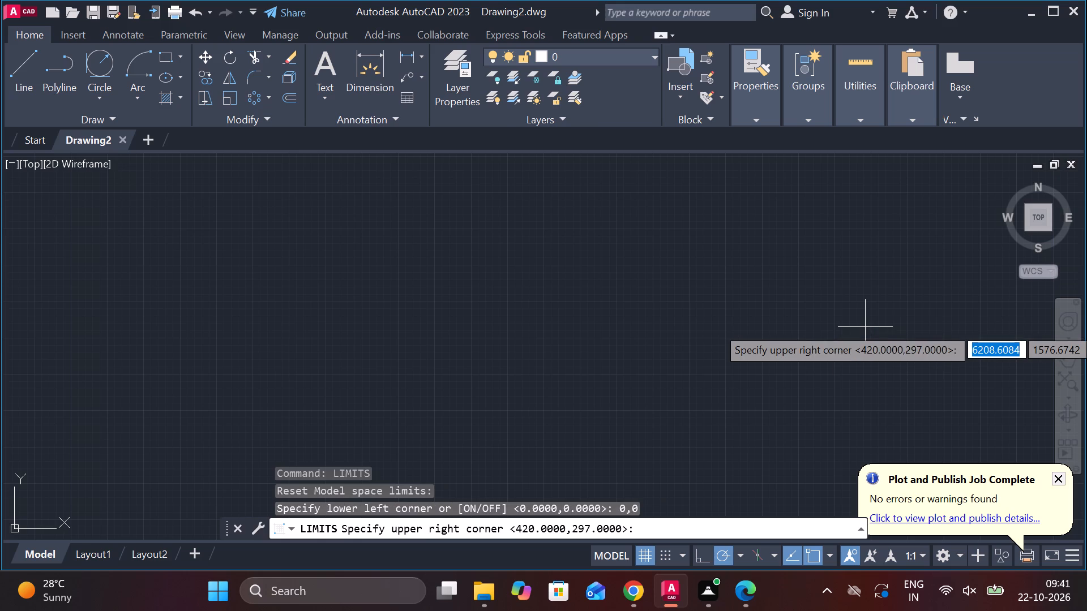
text(297,210)
key(Return)
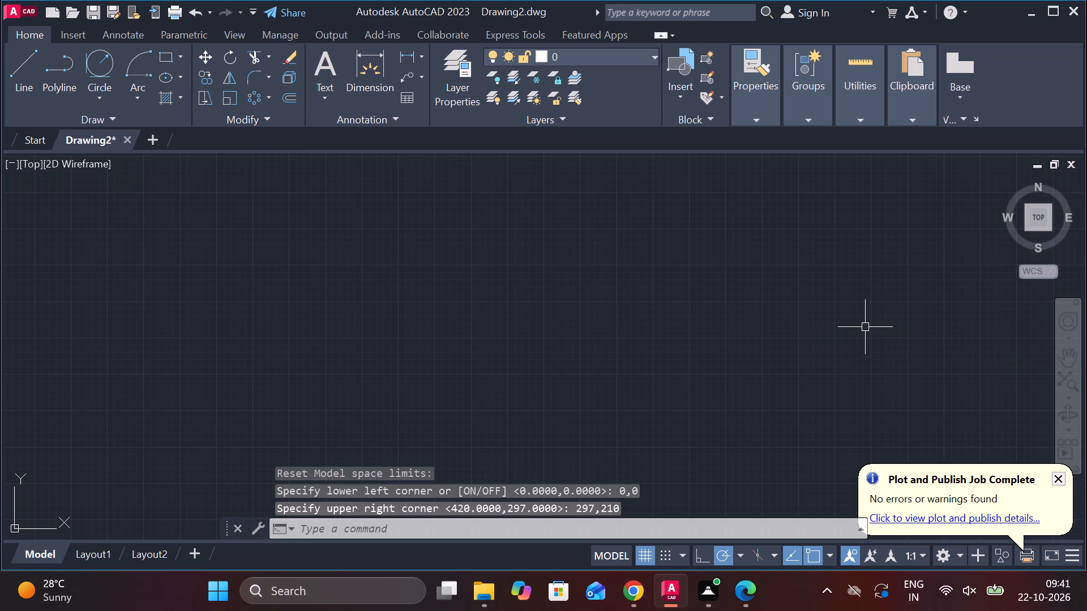
Draw a closed upright rectangle from lines, 16 units wide and 30 units high, near the middle of the drawing area.
key(z)
key(Return)
key(e)
key(Return)
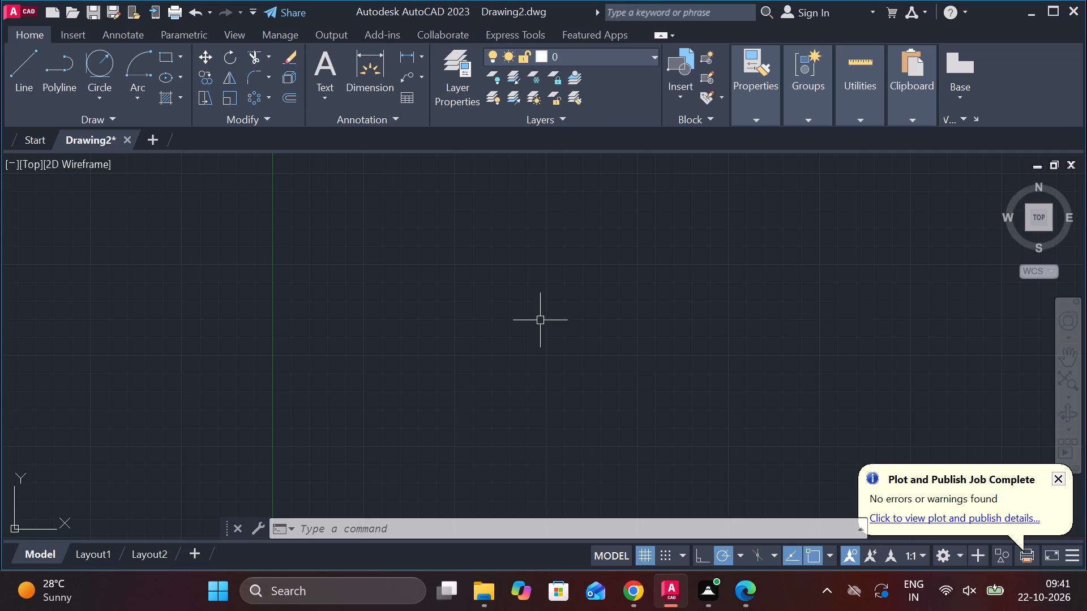
key(l)
key(Return)
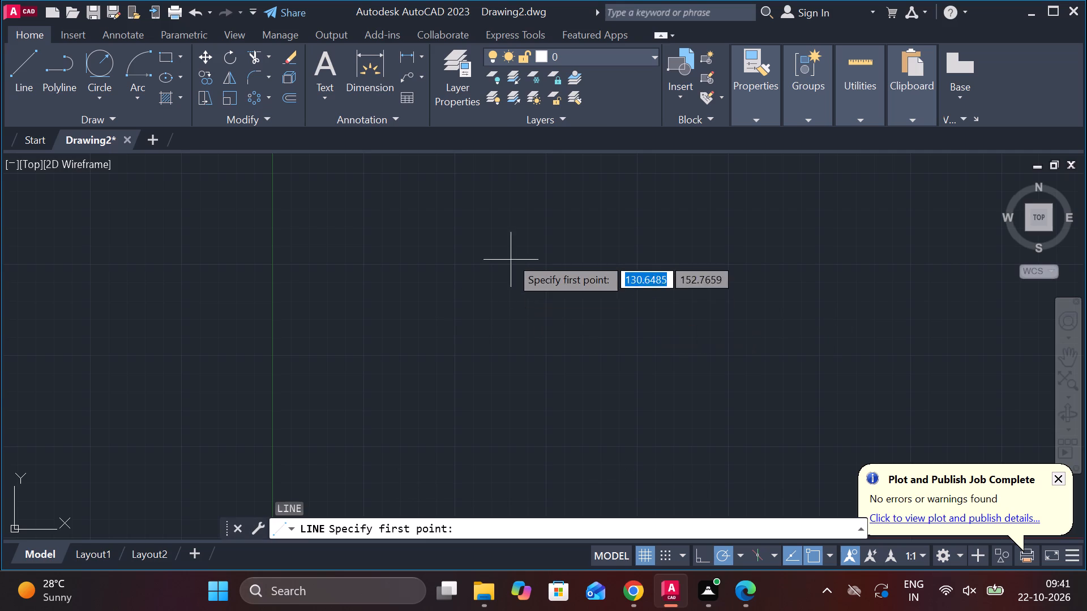
click(506, 238)
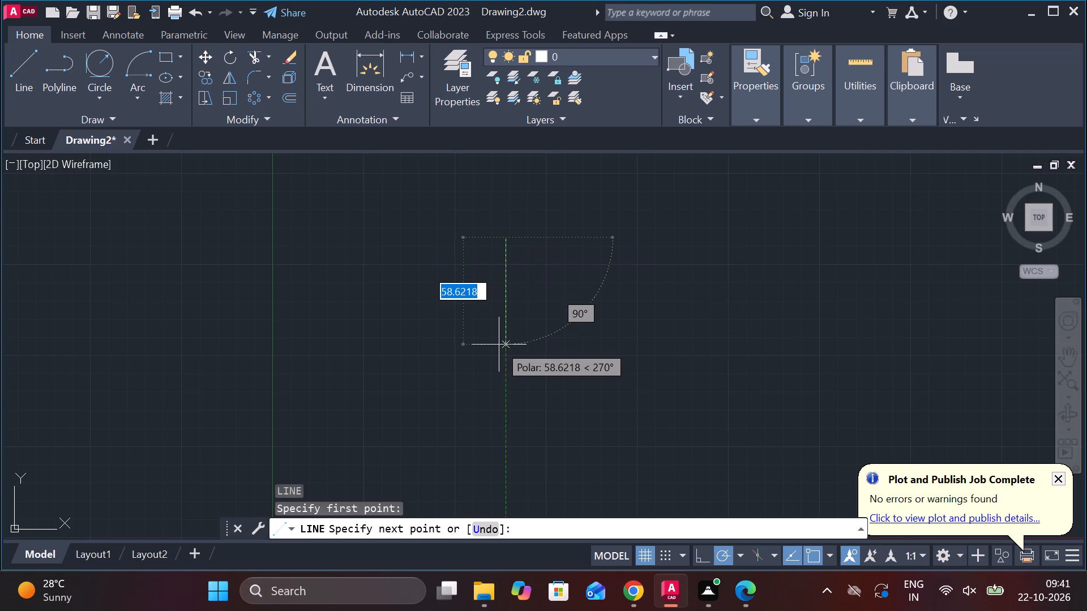
text(30)
key(Return)
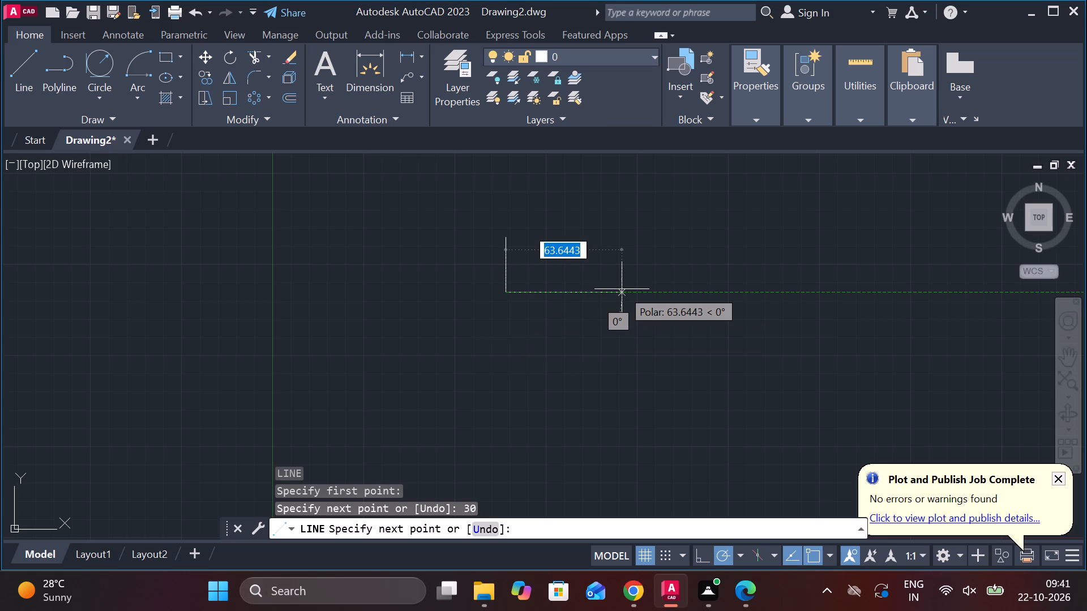
text(16)
key(Return)
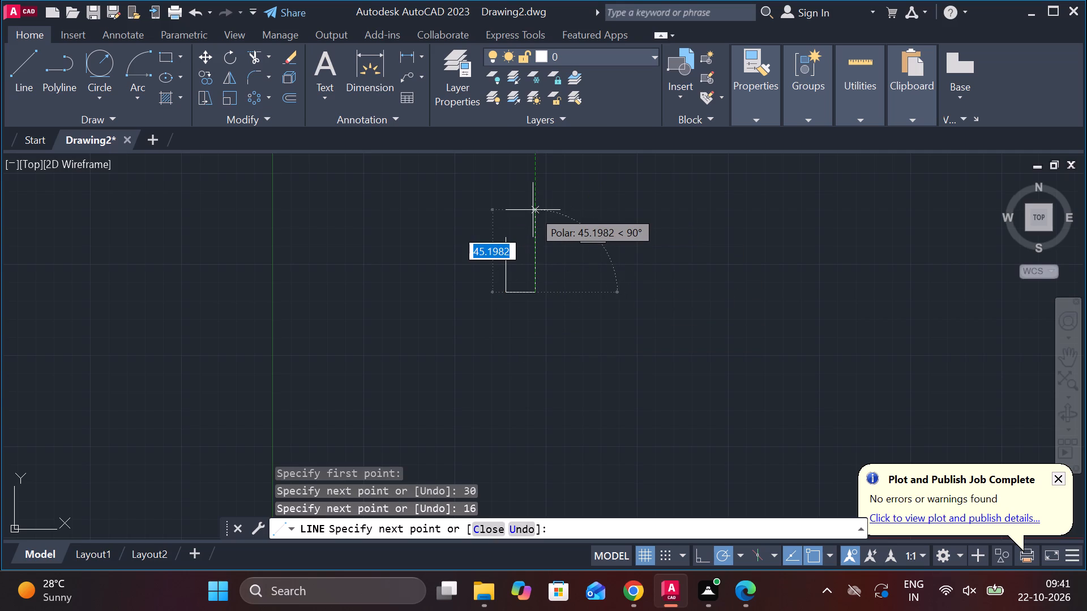
text(30)
key(Return)
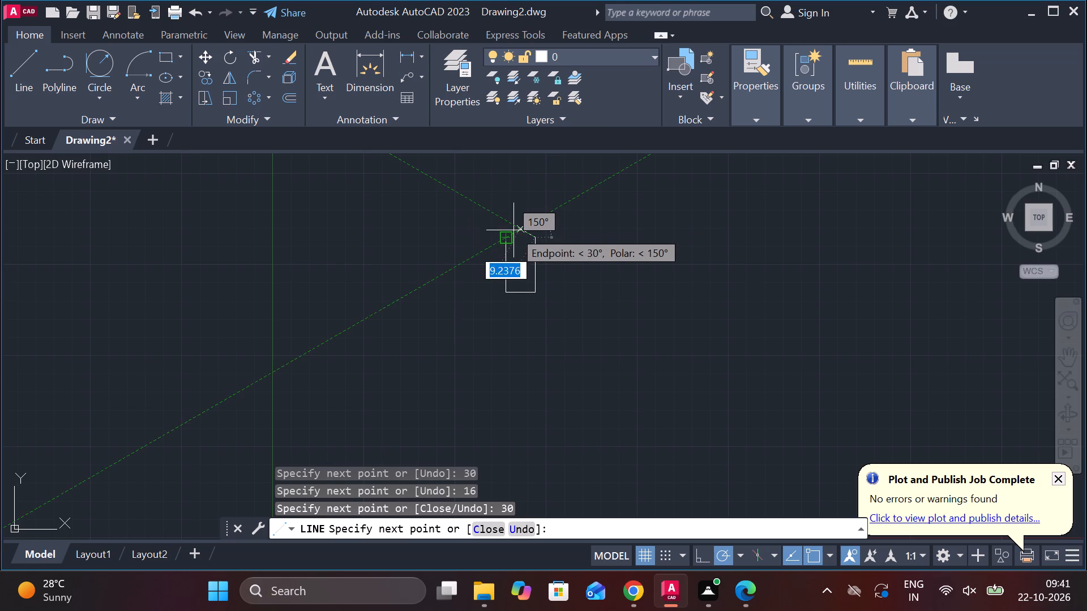
scroll(513, 233, up, 1)
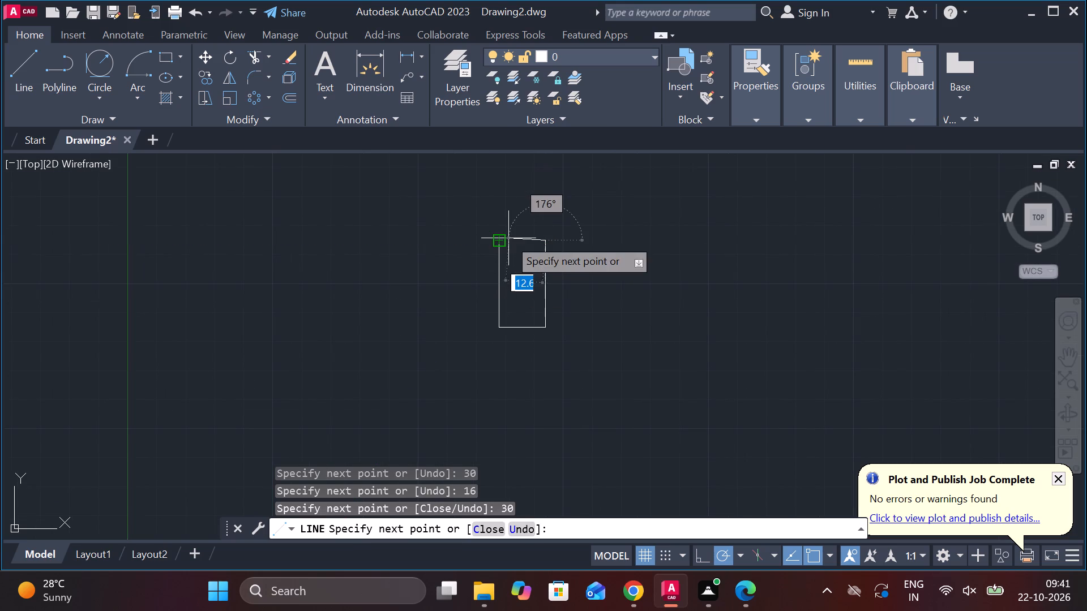
click(500, 243)
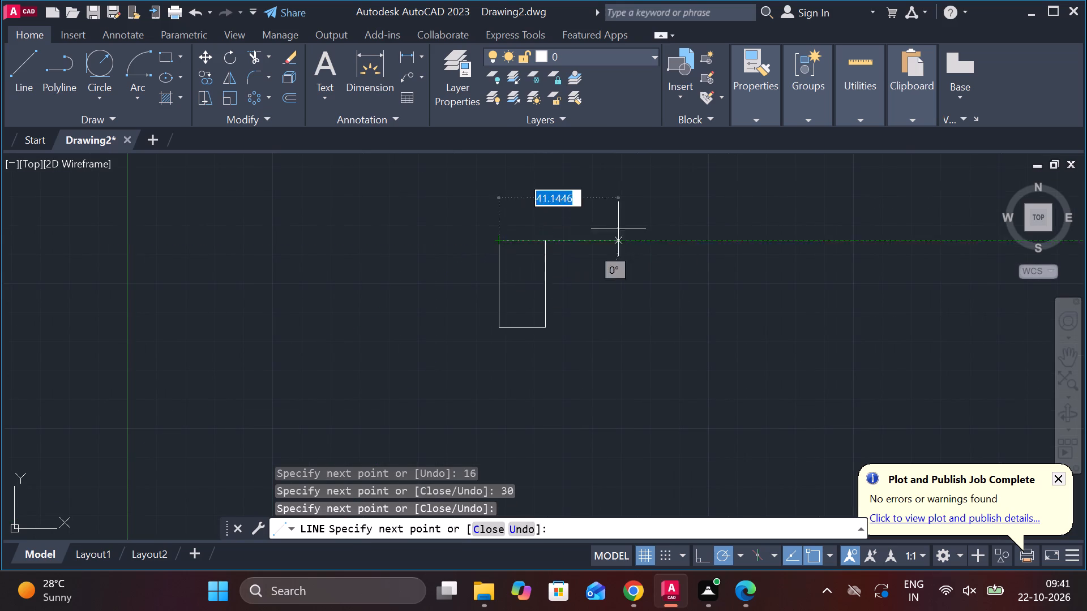
key(Escape)
From the midpoint of the rectangle's right edge, draw lines 80 units right, 6 units up and back to the rectangle.
key(l)
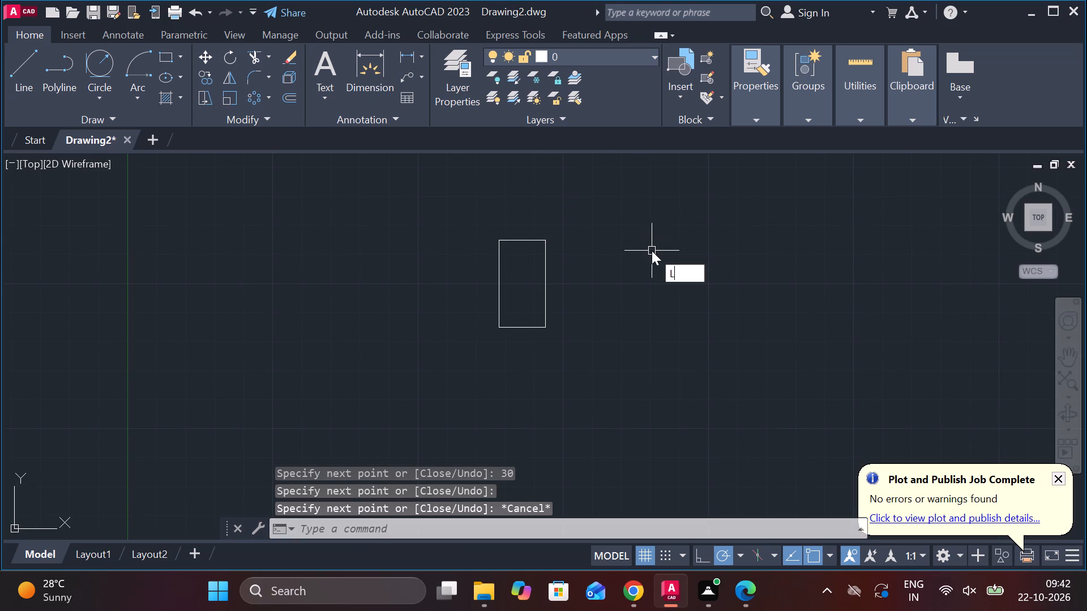
key(Return)
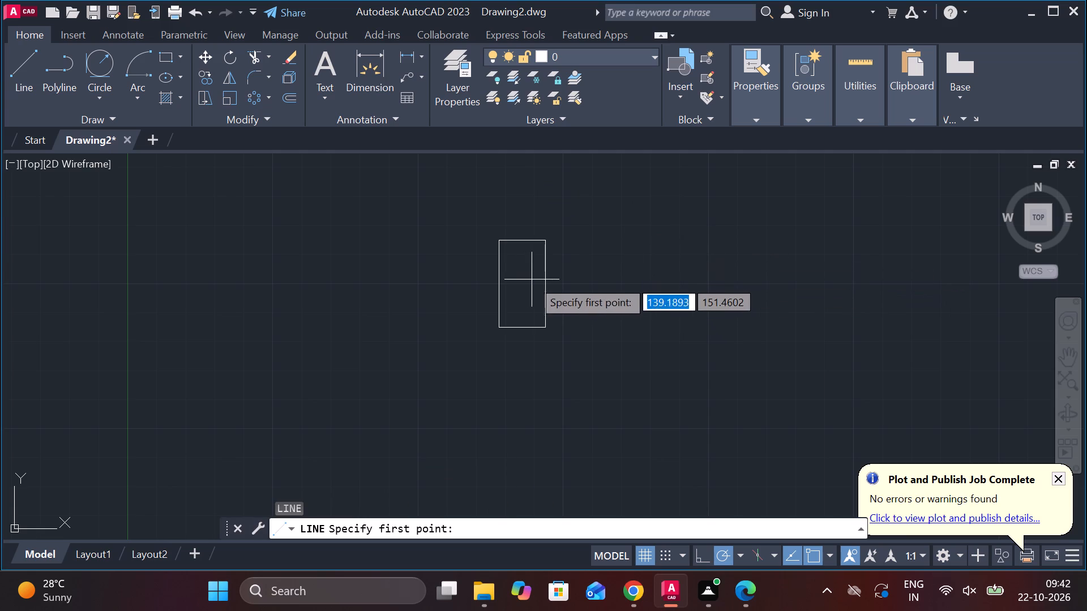
click(542, 286)
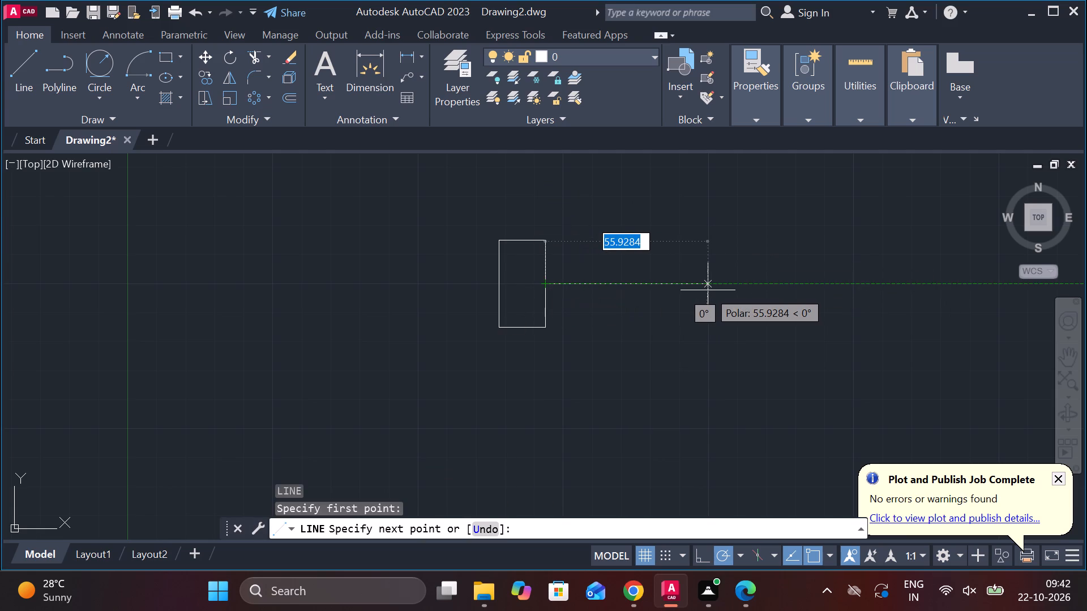
text(80)
key(Return)
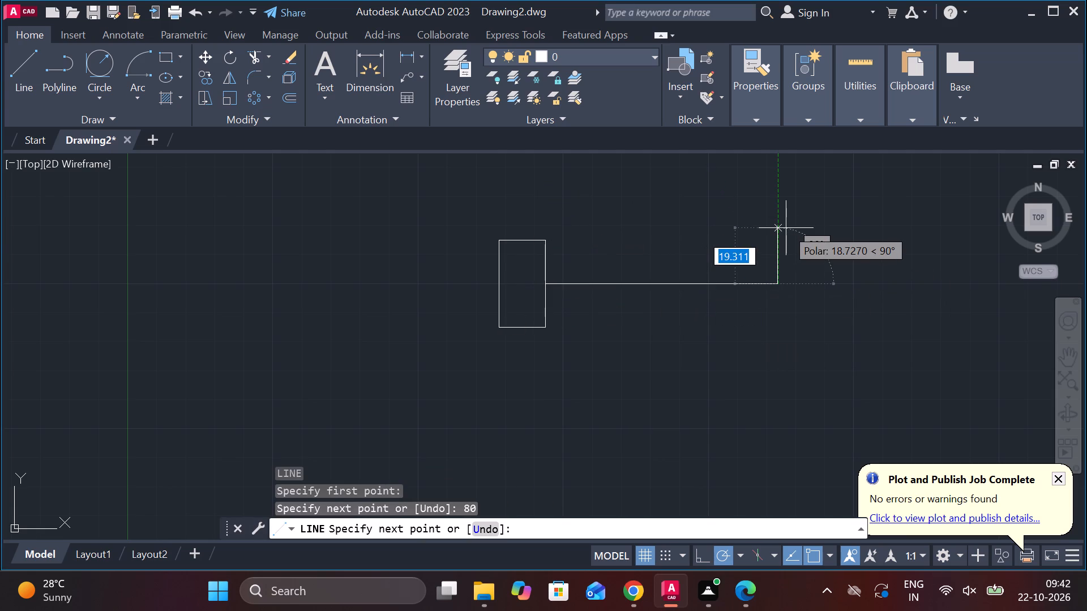
key(6)
key(Return)
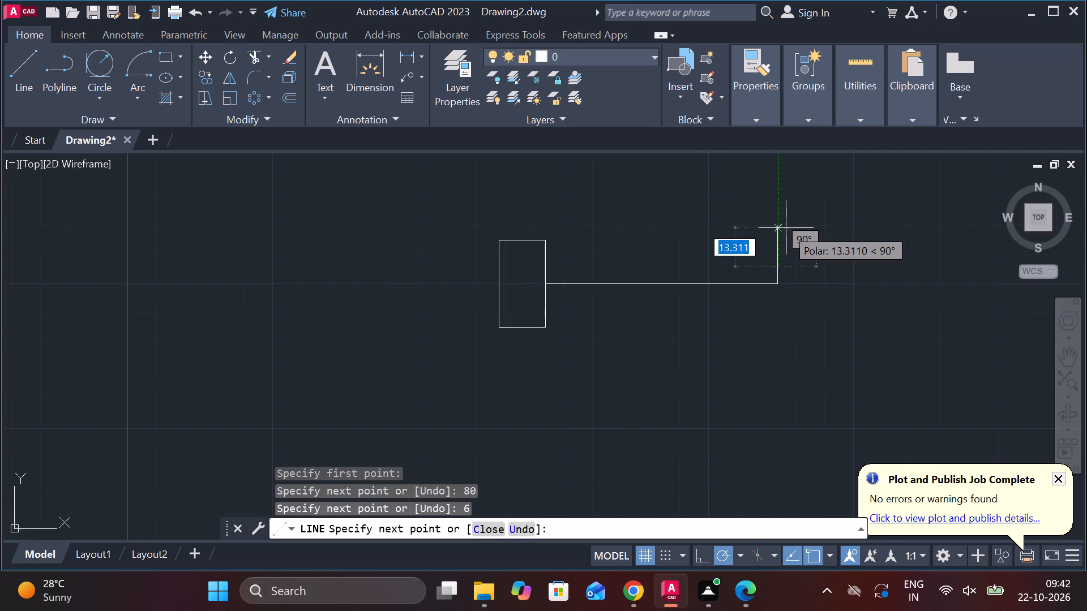
click(551, 262)
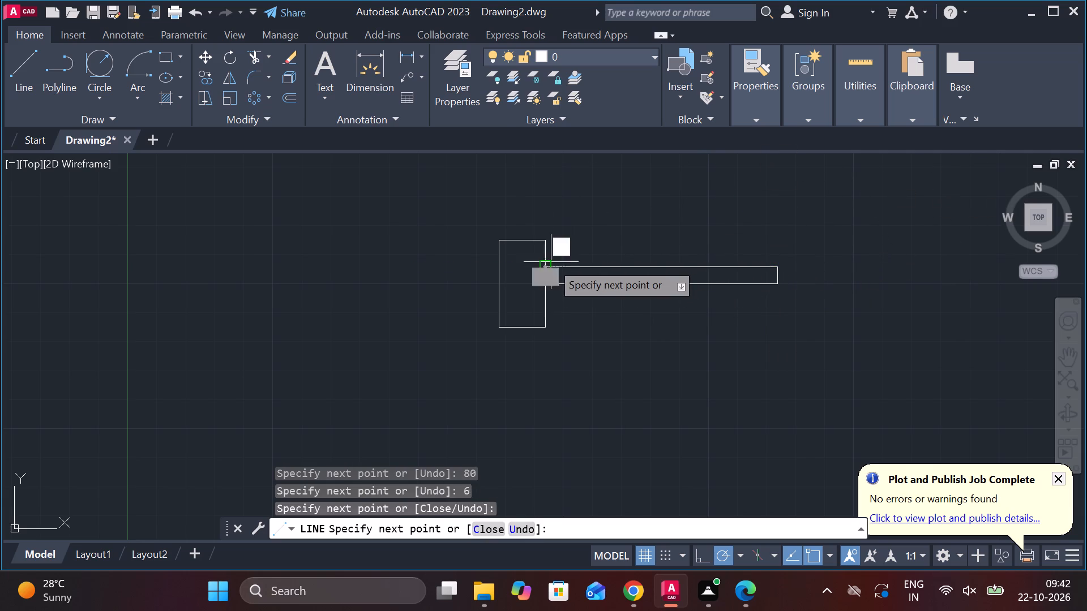
key(Escape)
From the right end of the shaft's middle line, draw lines 6 units down and 80 units back to the rectangle.
key(l)
key(Return)
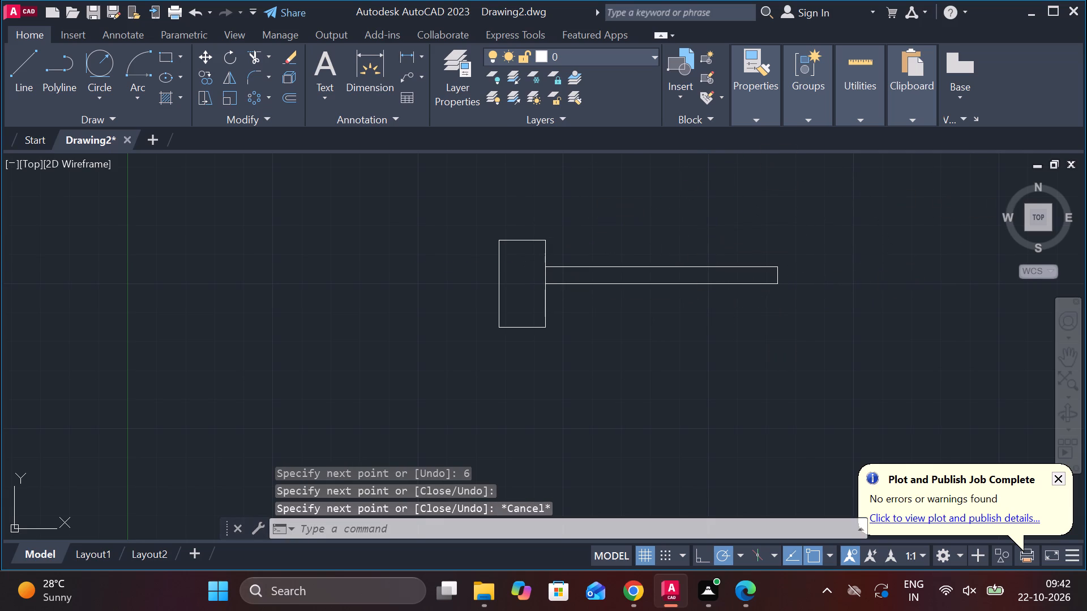
click(773, 287)
key(6)
key(Return)
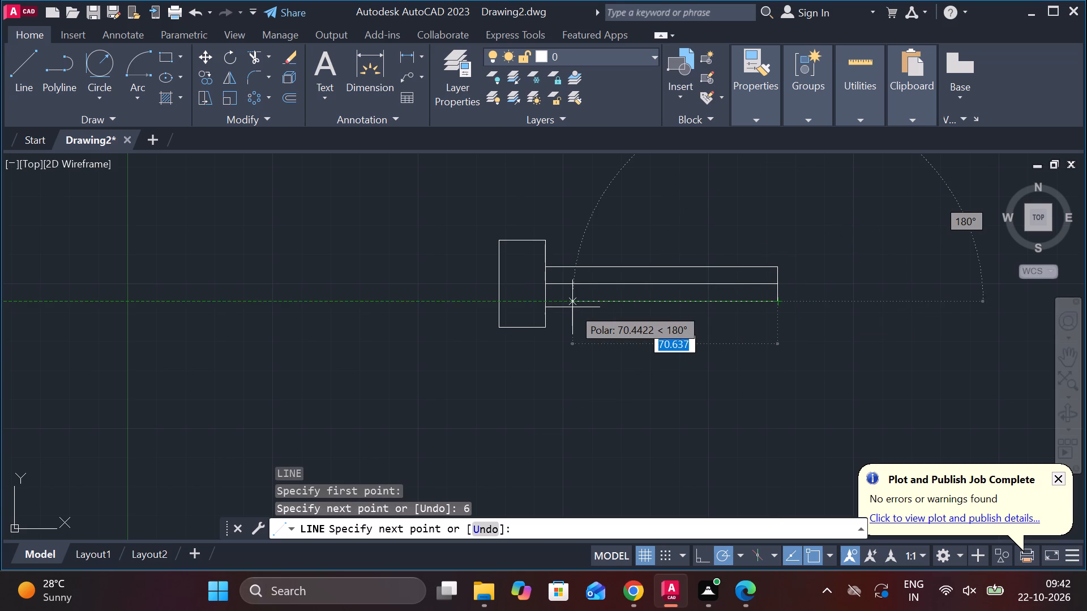
text(80)
key(Return)
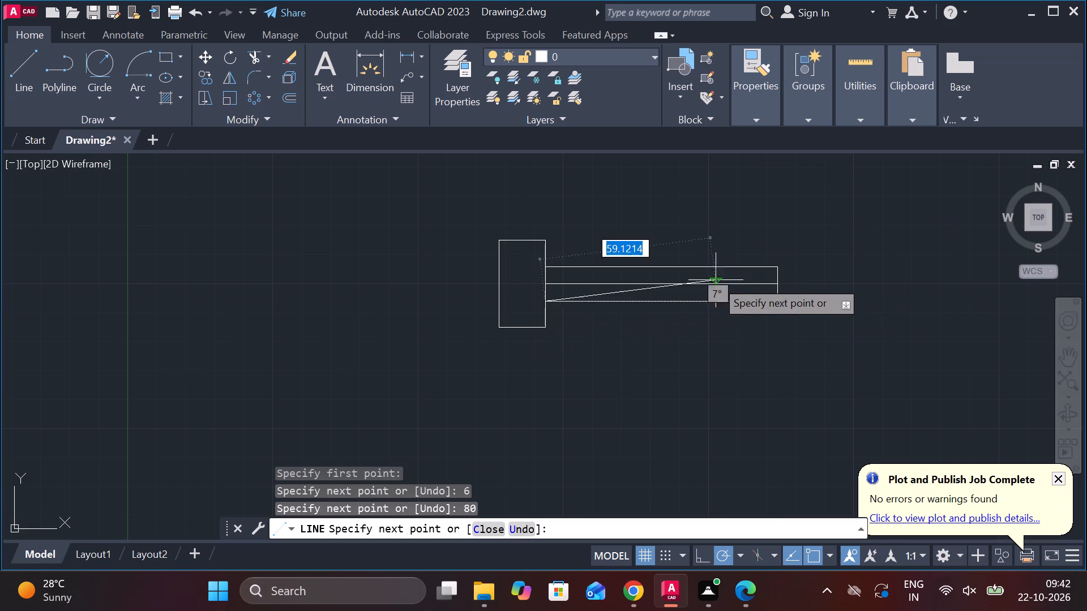
key(Escape)
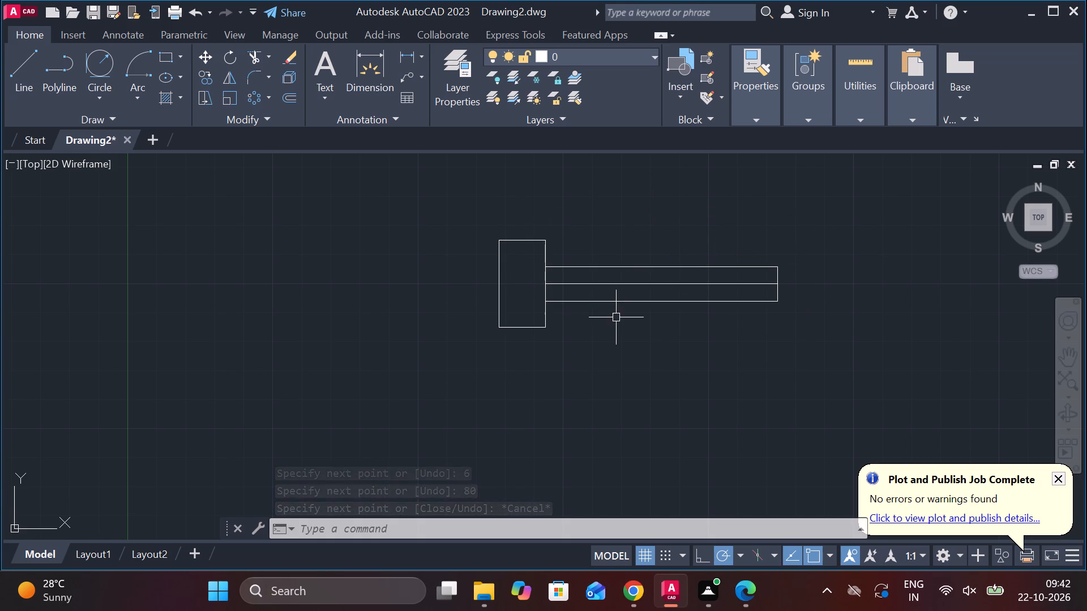
Stretch both ends of the horizontal middle line beyond the rectangle and the shaft end, to about 114 units overall.
scroll(617, 319, up, 1)
click(657, 264)
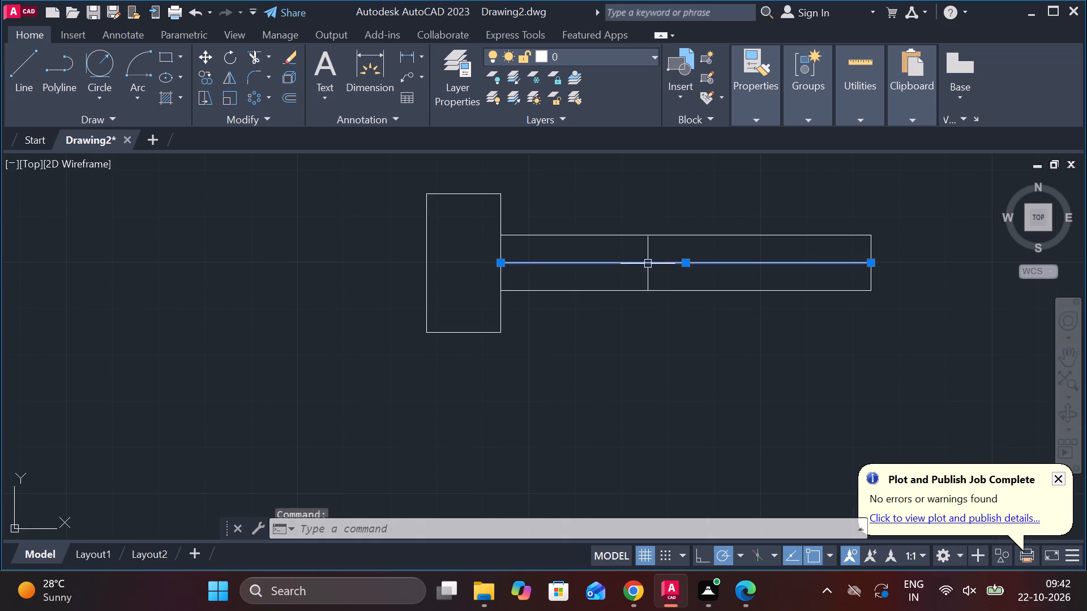
click(498, 264)
click(385, 265)
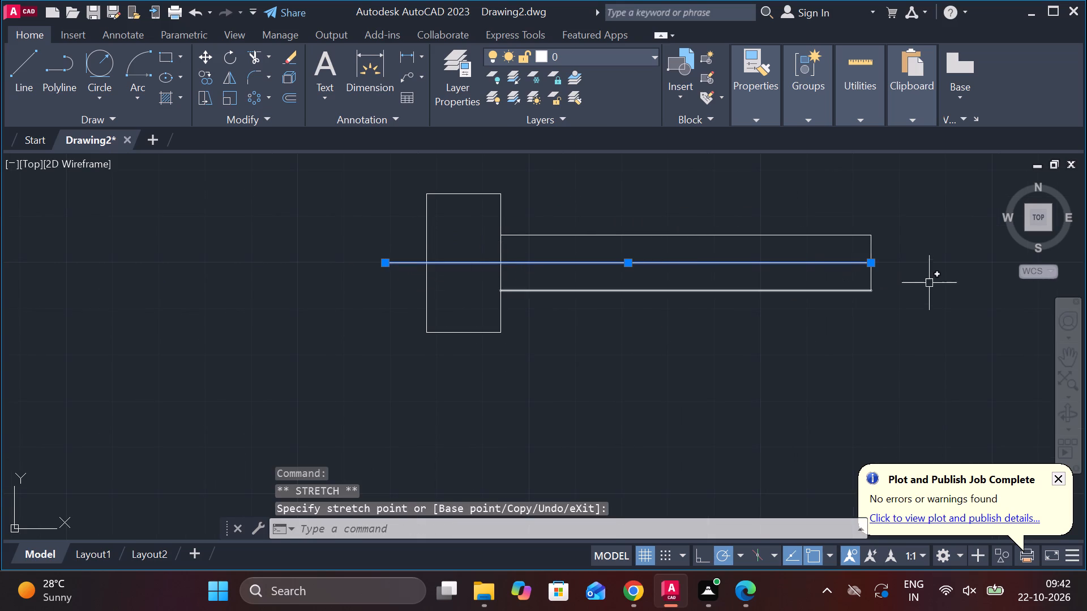
click(869, 261)
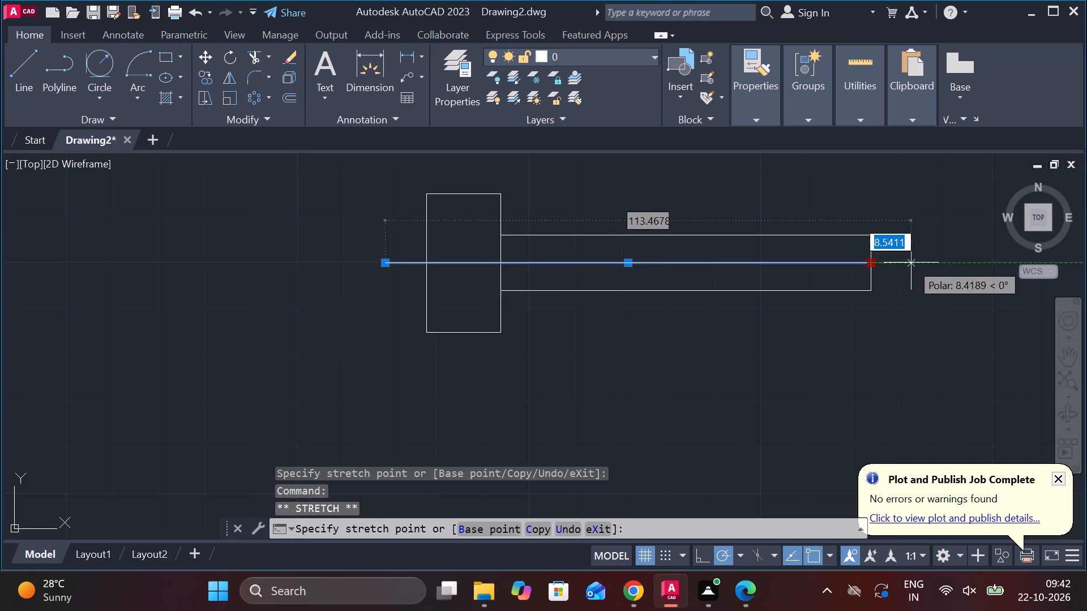
click(913, 263)
key(Escape)
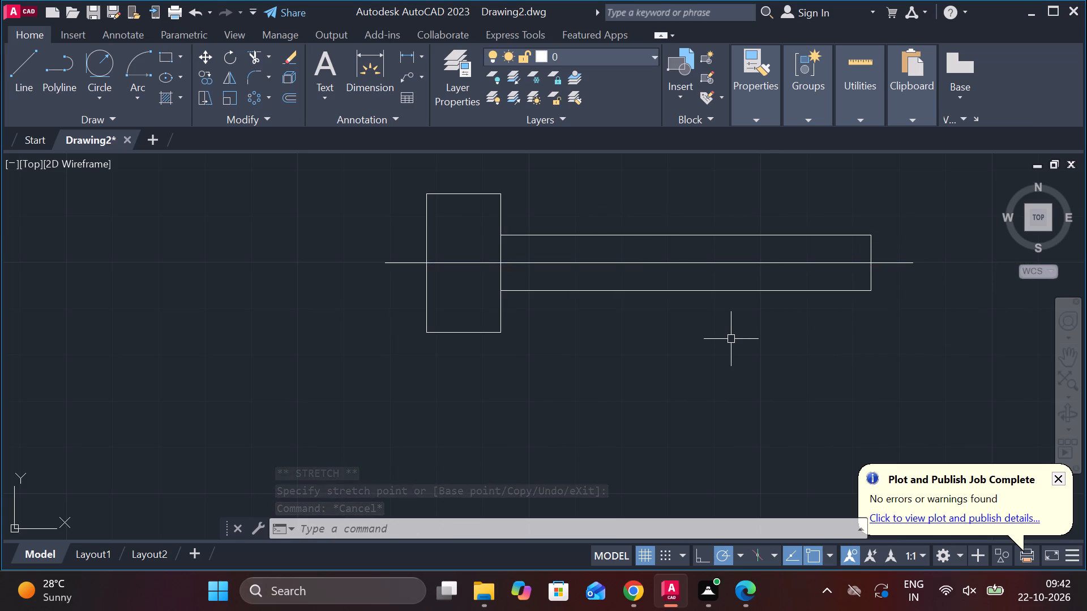
With the extended middle line selected, load the CENTER linetype from acadiso.lin.
click(634, 265)
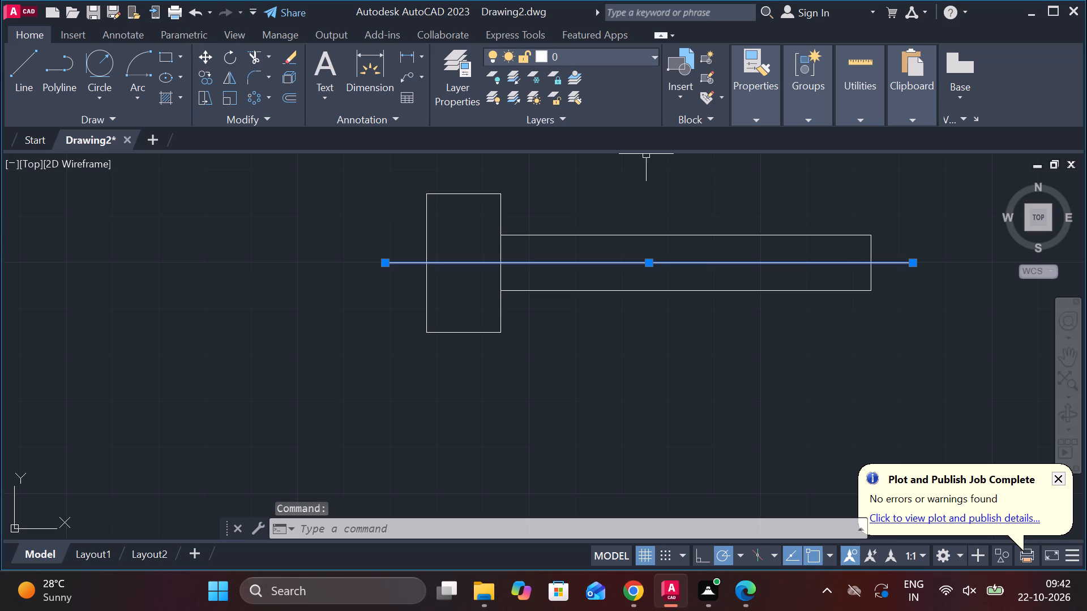
click(770, 120)
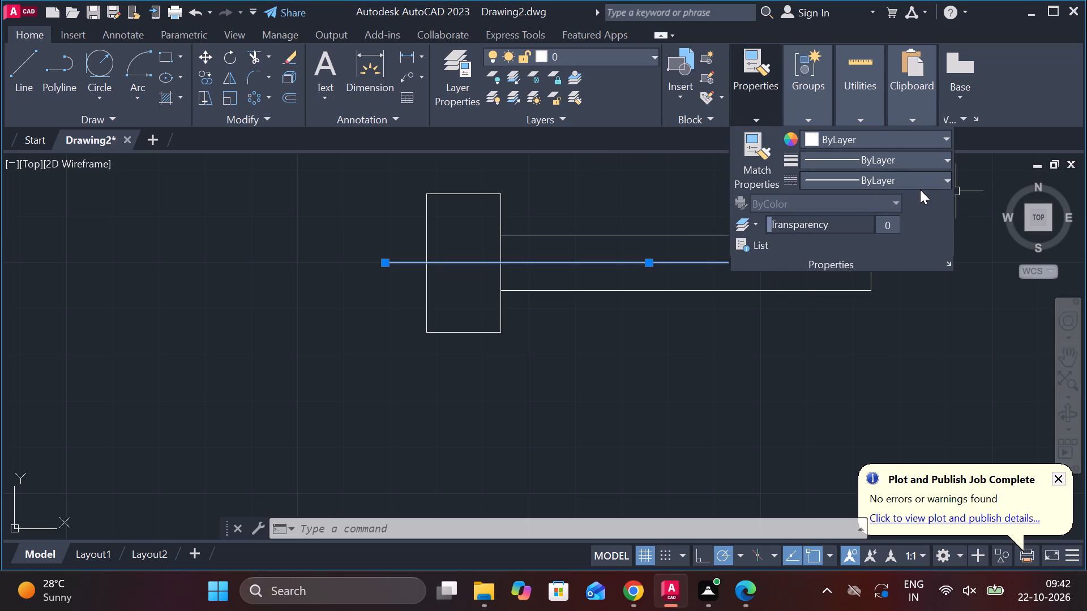
click(934, 171)
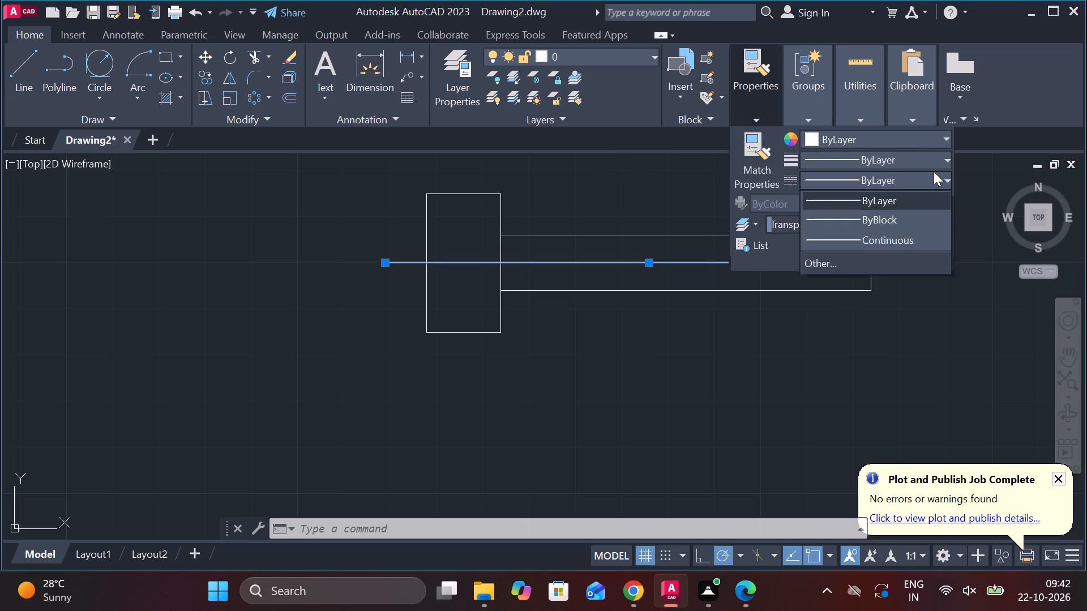
click(841, 262)
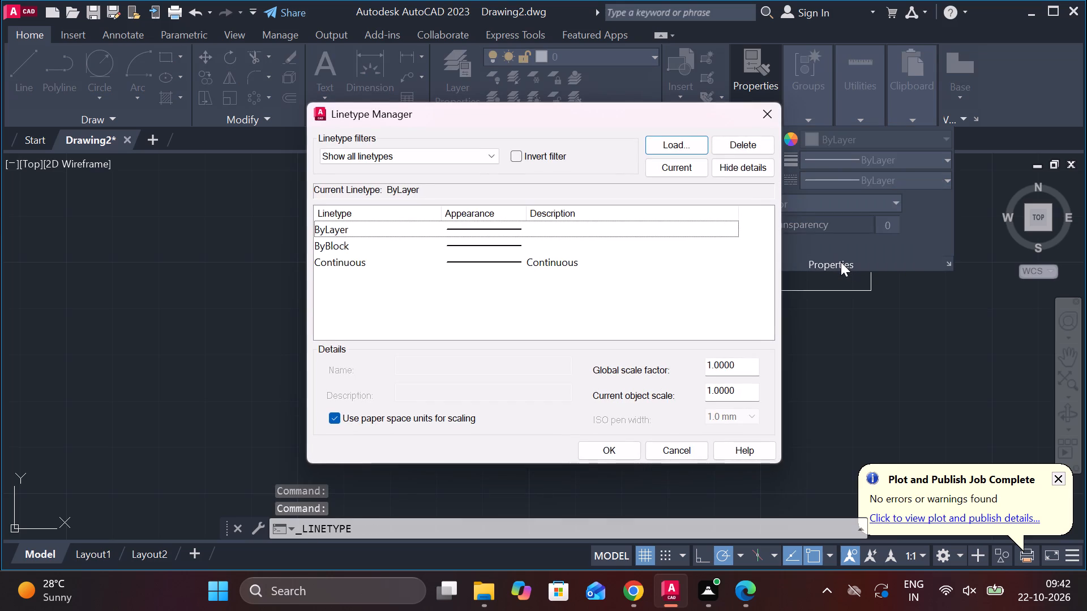
click(689, 144)
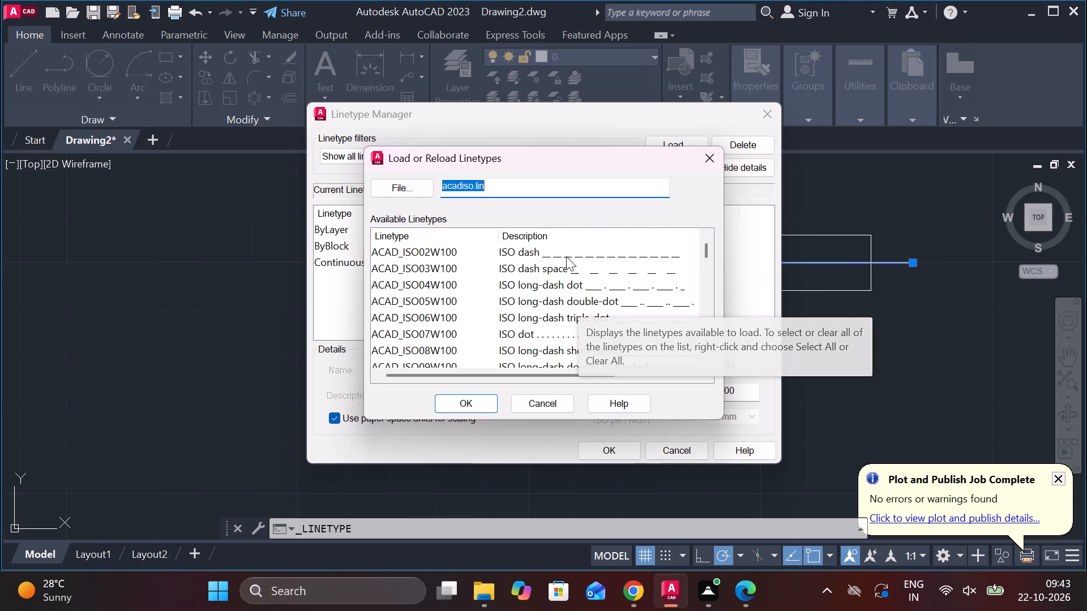
scroll(521, 303, down, 3)
scroll(477, 323, up, 2)
scroll(477, 323, down, 5)
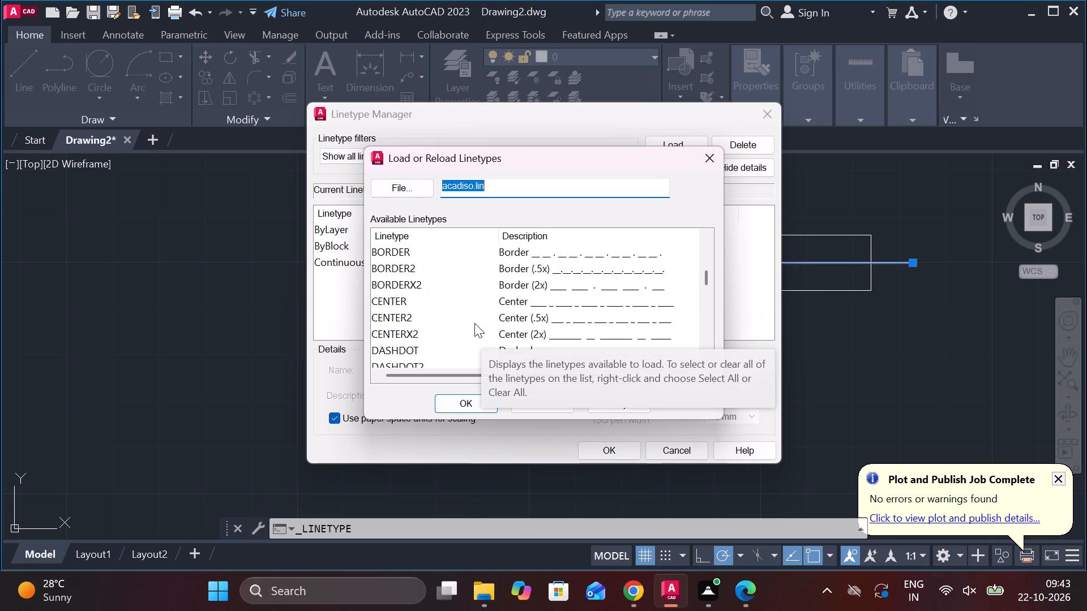
scroll(468, 323, up, 2)
scroll(481, 300, down, 1)
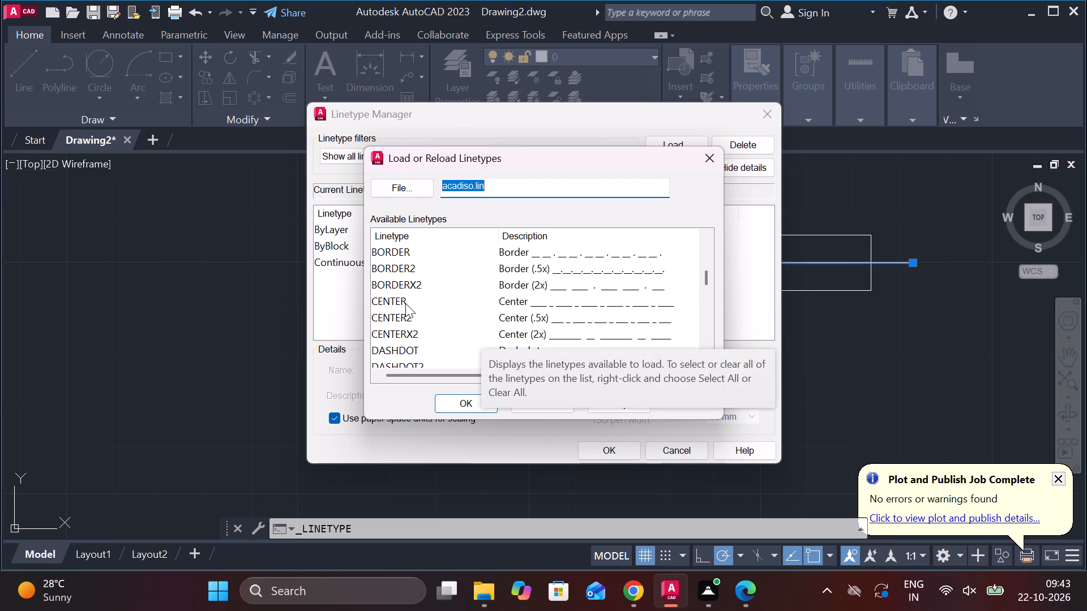
click(394, 302)
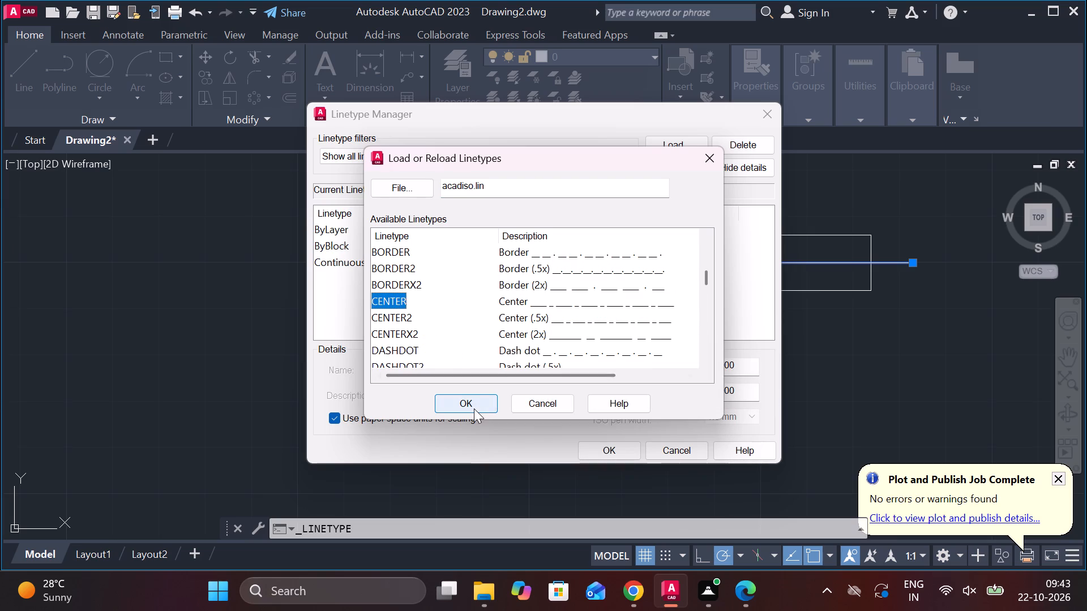
click(474, 408)
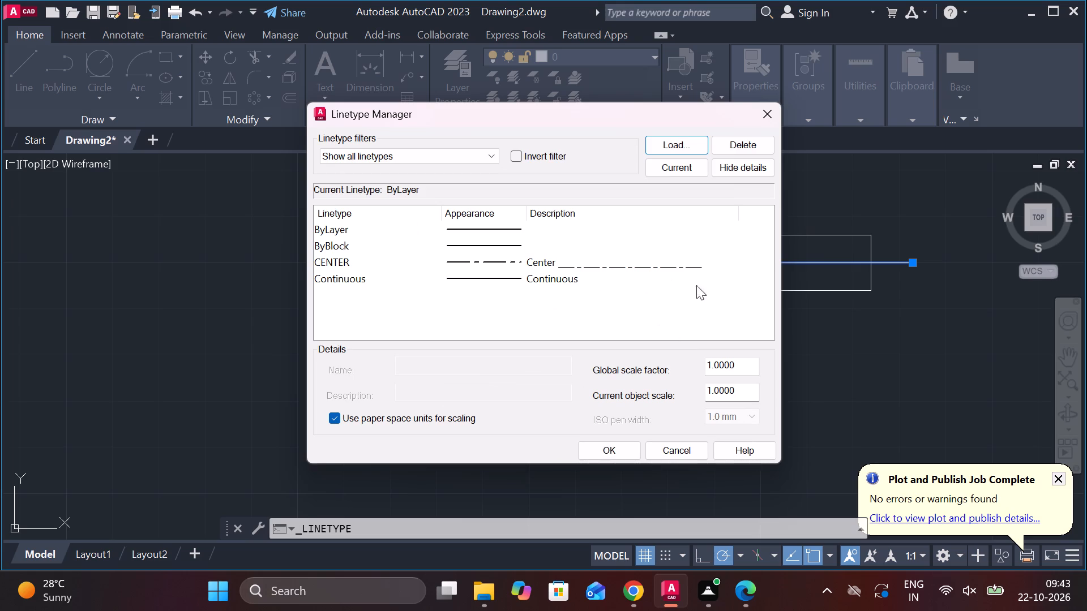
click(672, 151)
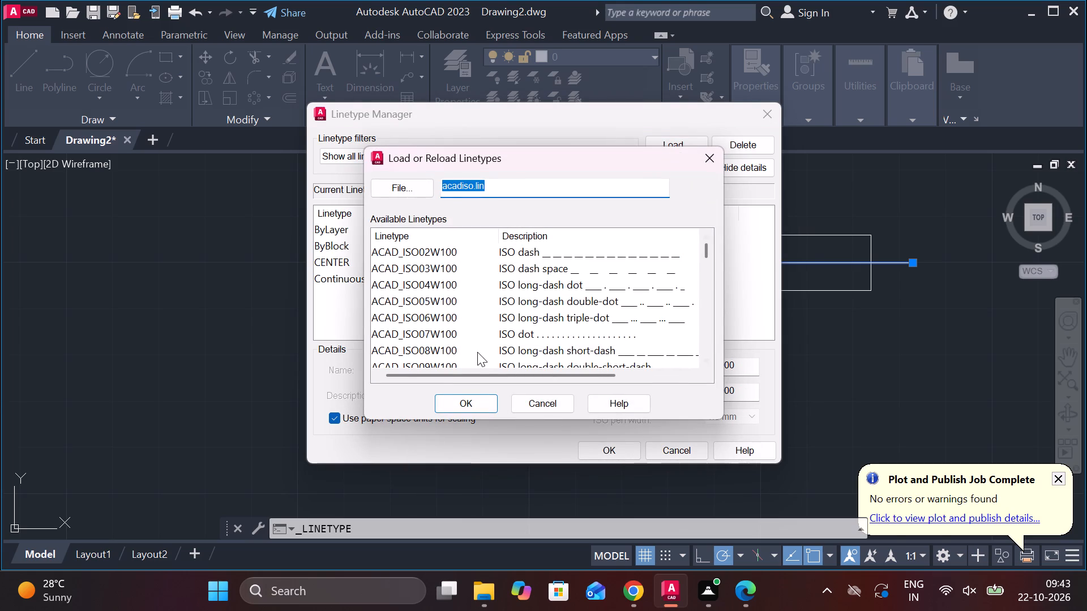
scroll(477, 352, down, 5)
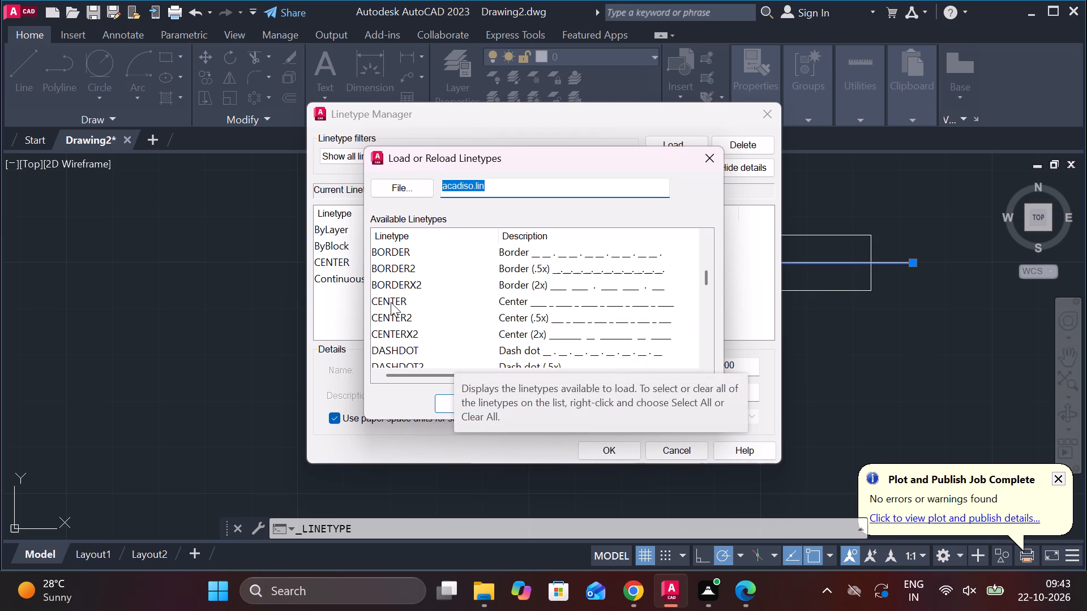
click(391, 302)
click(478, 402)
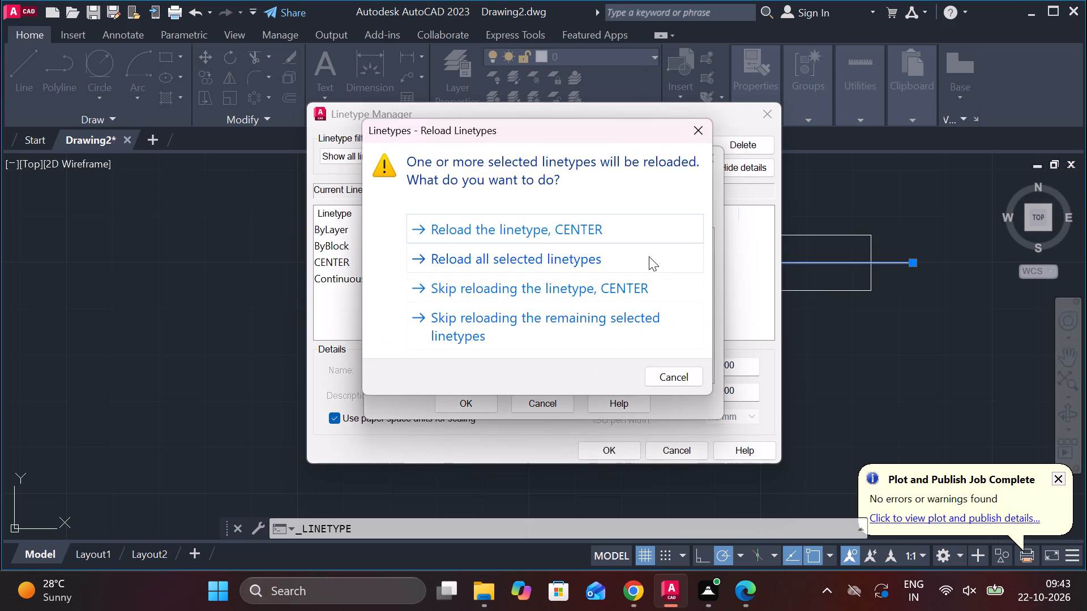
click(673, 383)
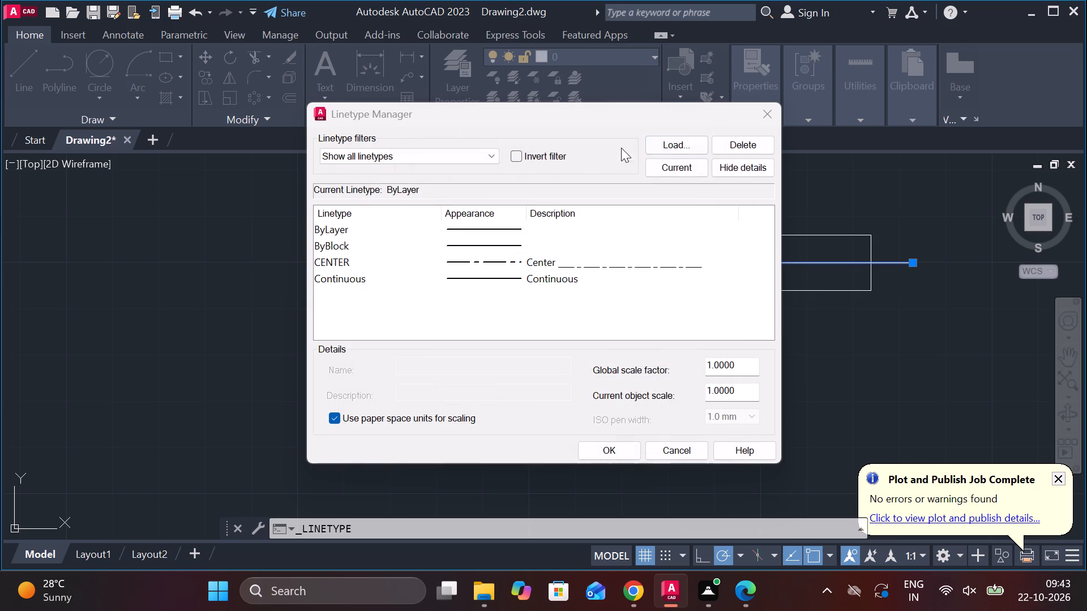
Load the DASHED linetype from acadiso.lin into the drawing.
click(684, 139)
scroll(560, 282, down, 10)
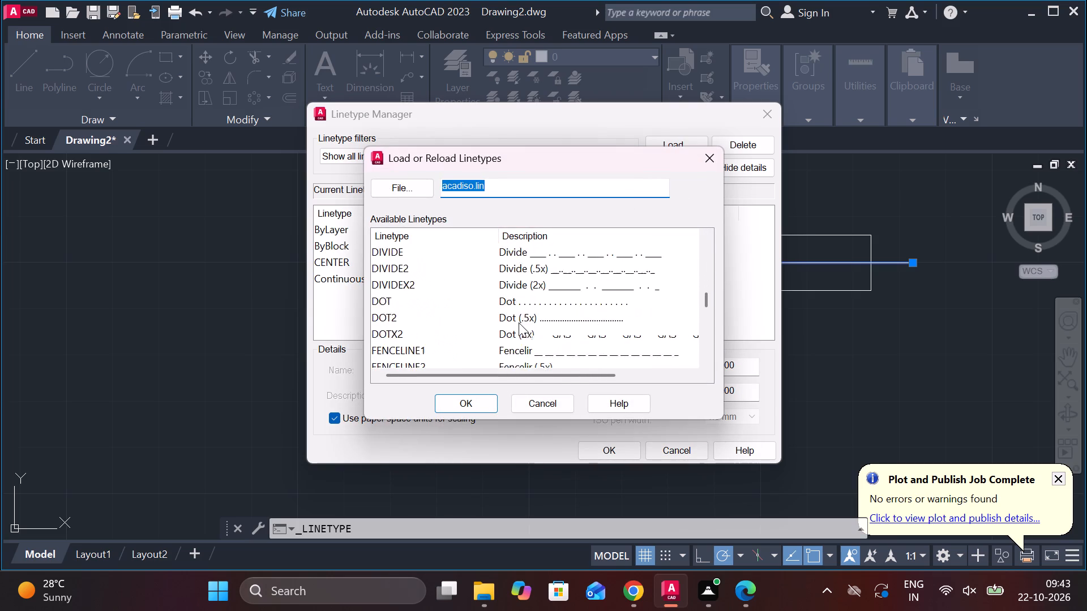
scroll(476, 309, up, 2)
scroll(500, 296, down, 6)
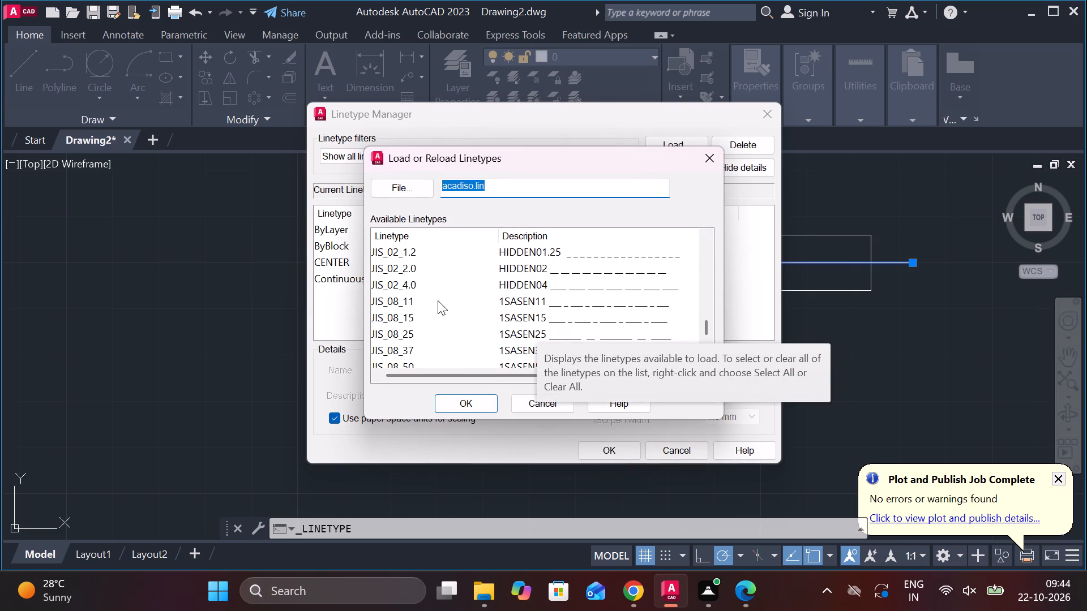
scroll(429, 300, down, 1)
scroll(429, 300, up, 7)
scroll(460, 266, up, 1)
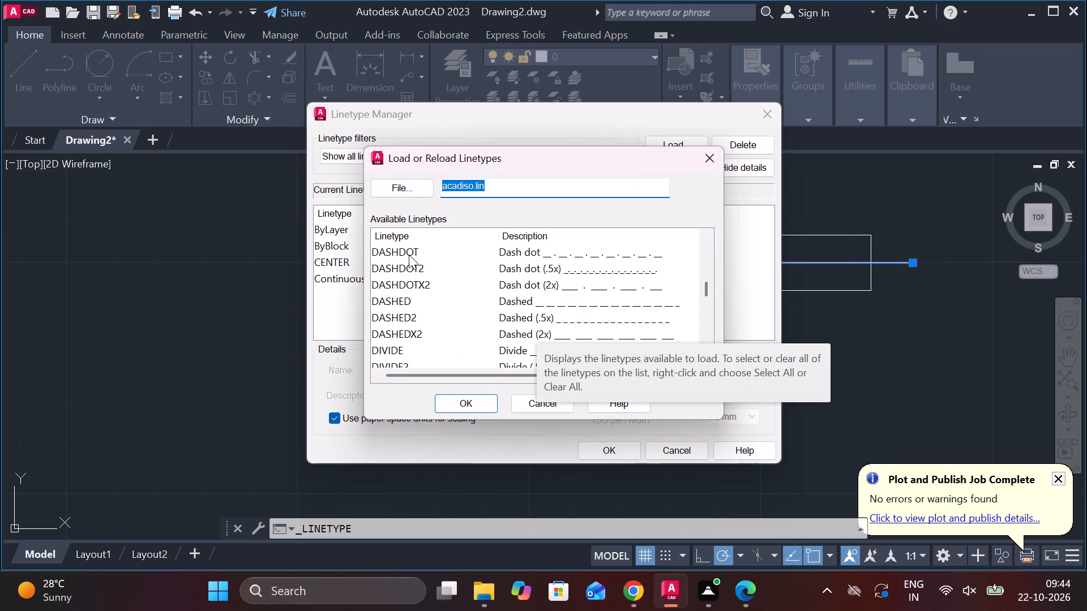
click(396, 302)
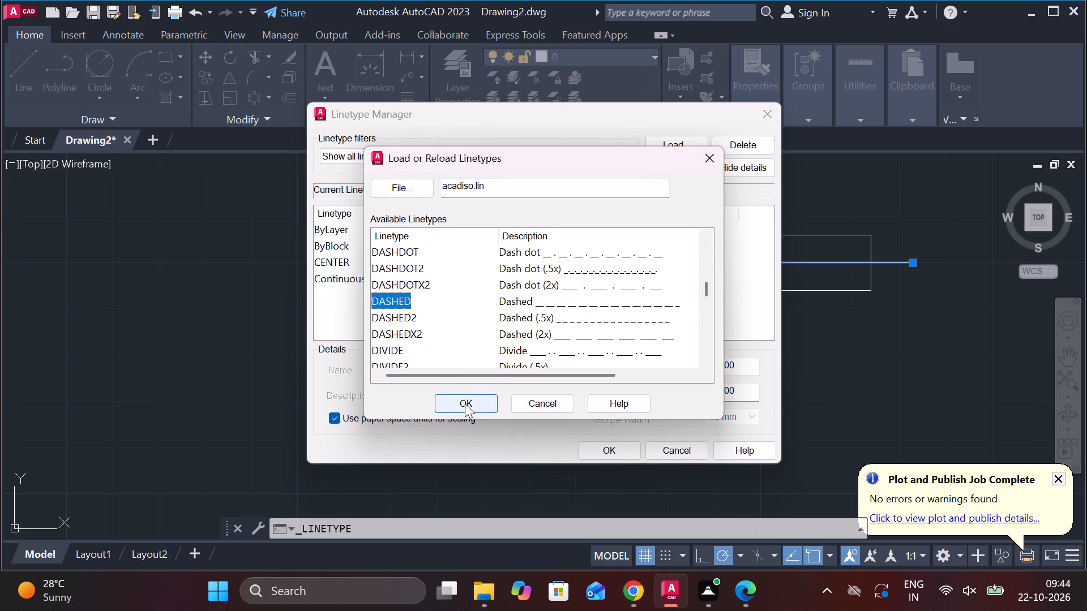
click(465, 403)
Set the linetype global scale factor to 0.5 and the current object scale to 0.5, and apply the settings.
drag(738, 368, 687, 363)
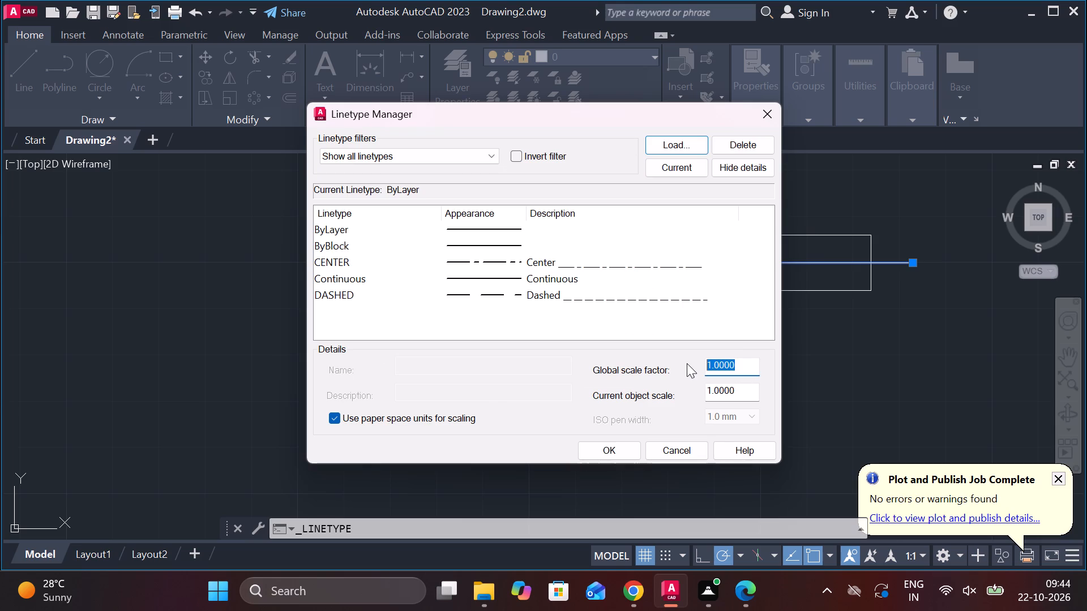
key(period)
key(5)
drag(745, 392, 695, 392)
key(period)
key(5)
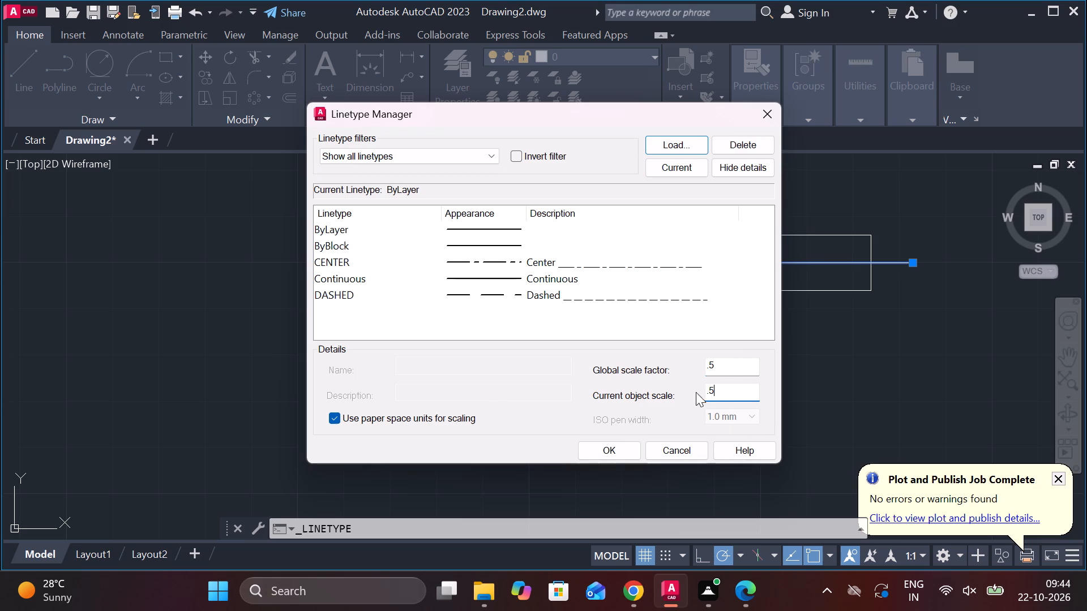
click(640, 454)
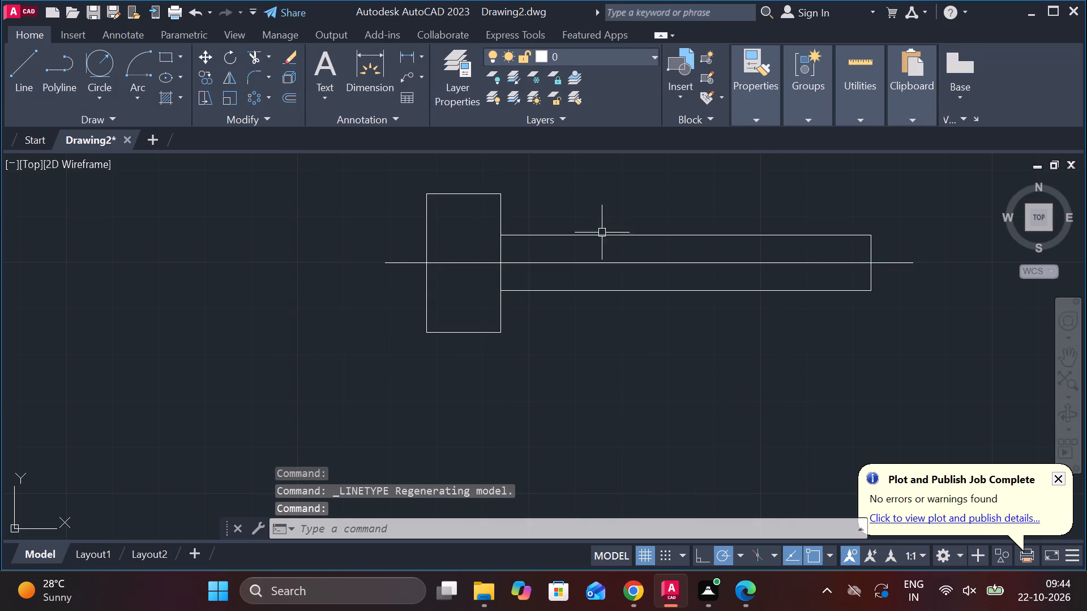
Assign the CENTER linetype to the extended horizontal middle line and clear the selection.
click(610, 259)
click(708, 257)
click(695, 261)
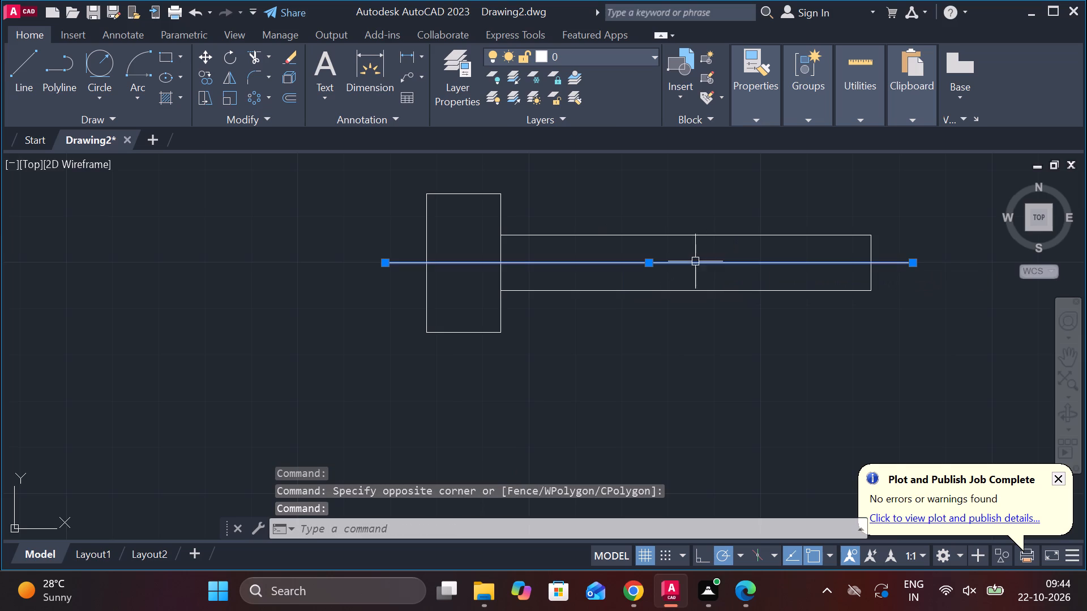
click(748, 113)
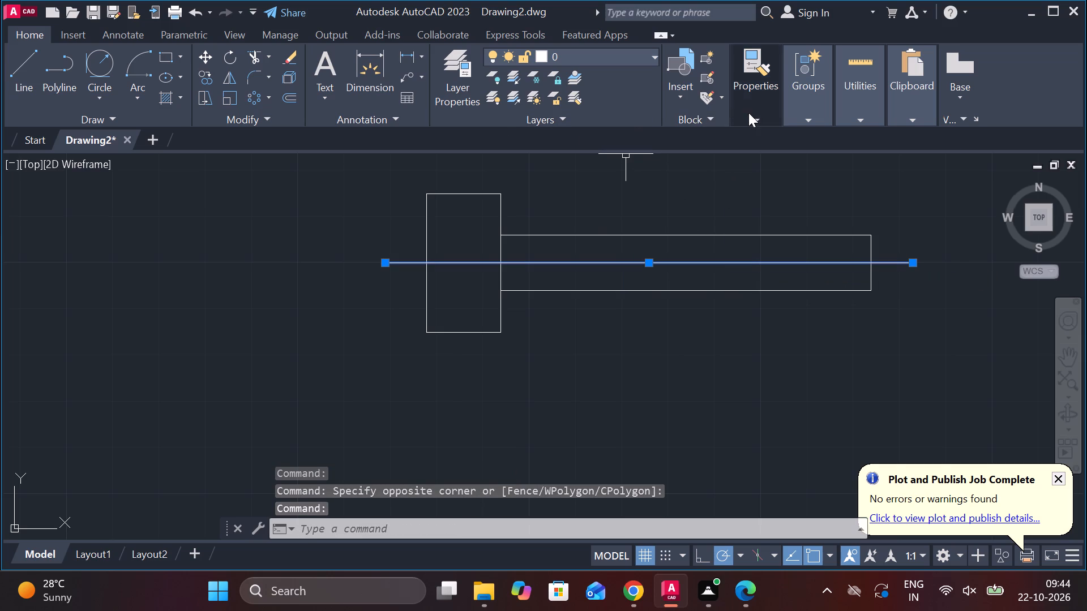
click(893, 179)
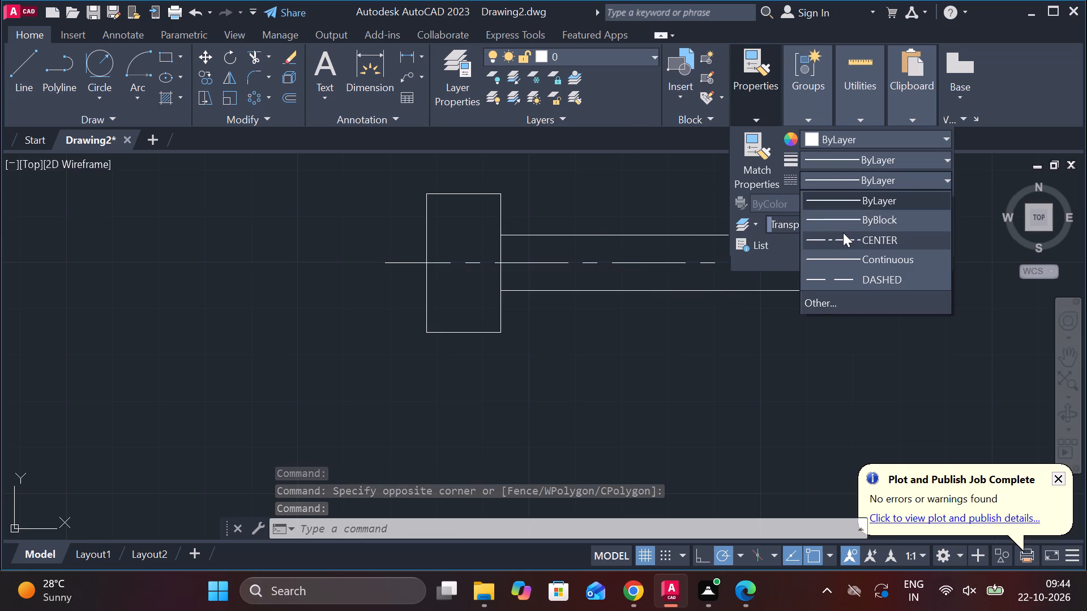
click(843, 233)
key(Escape)
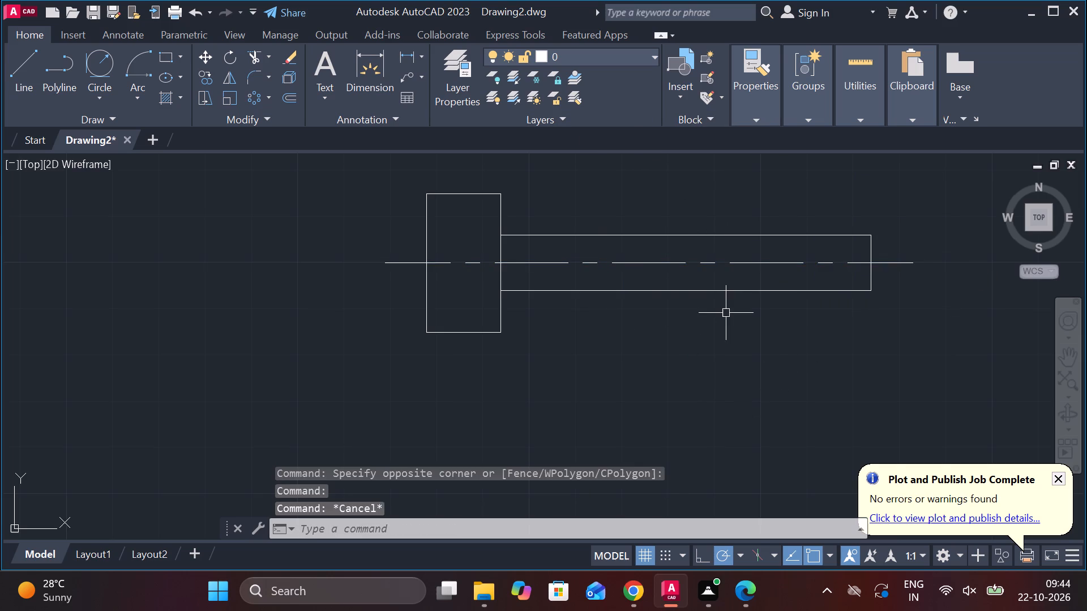
Draw a Start, End, Radius arc of radius 12 from the lower to the upper corner of the shaft's free end.
middle_click(724, 313)
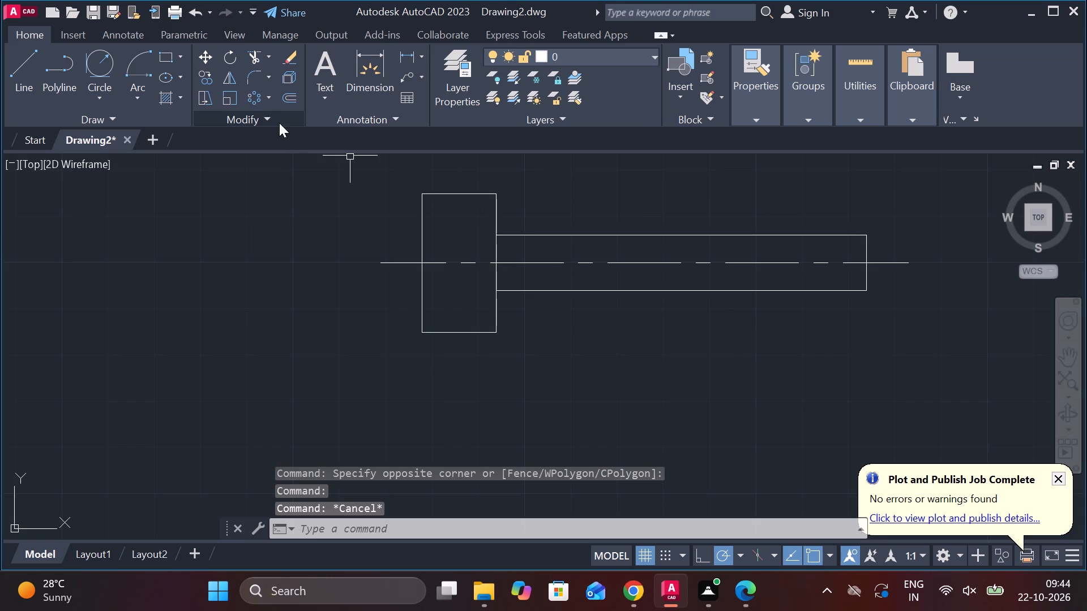
click(139, 99)
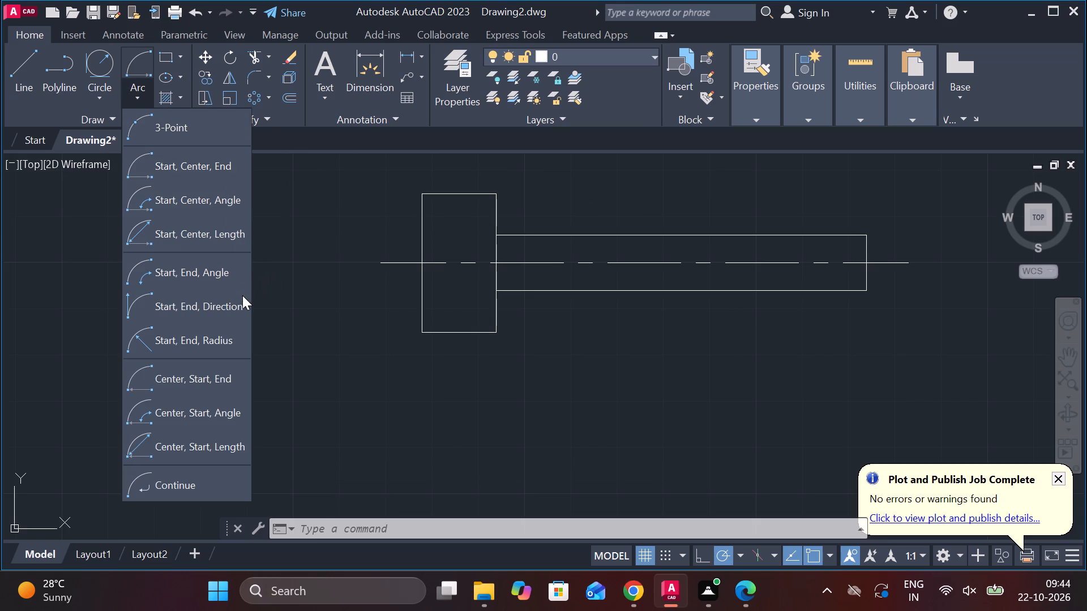
click(230, 335)
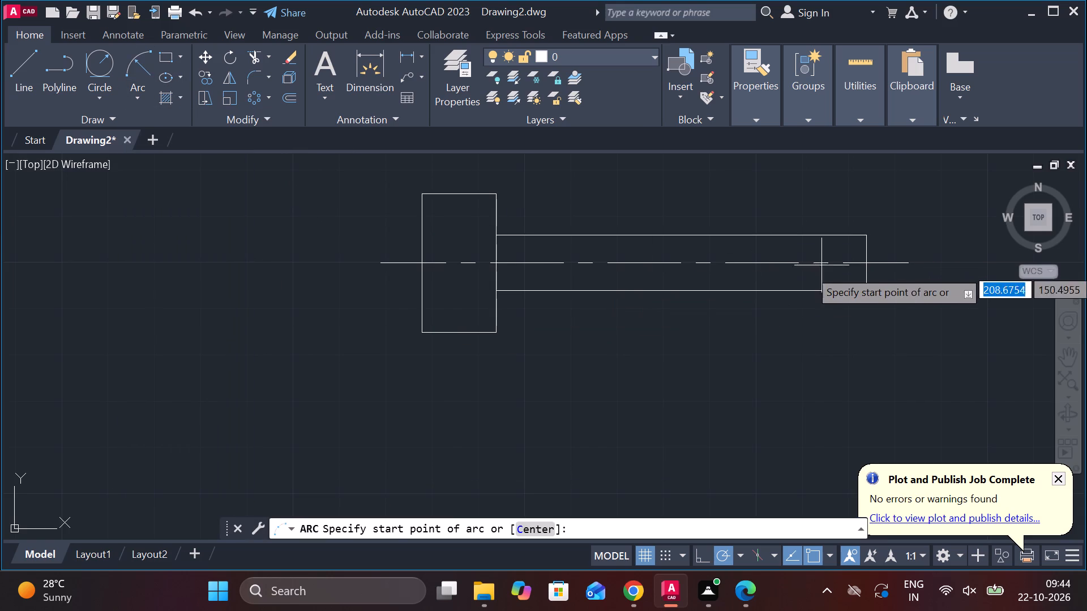
click(866, 293)
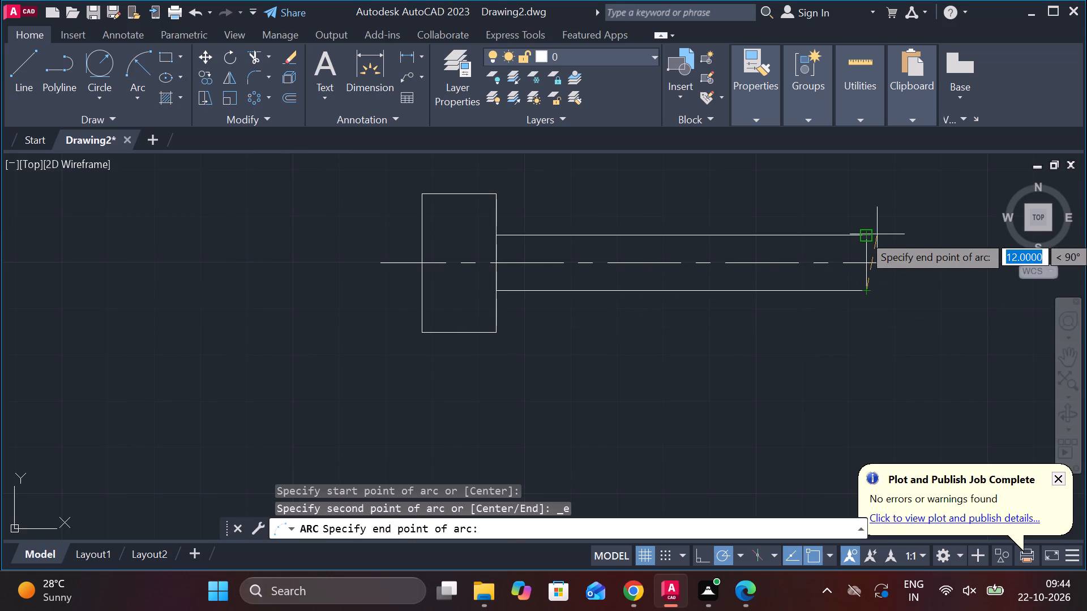
click(864, 234)
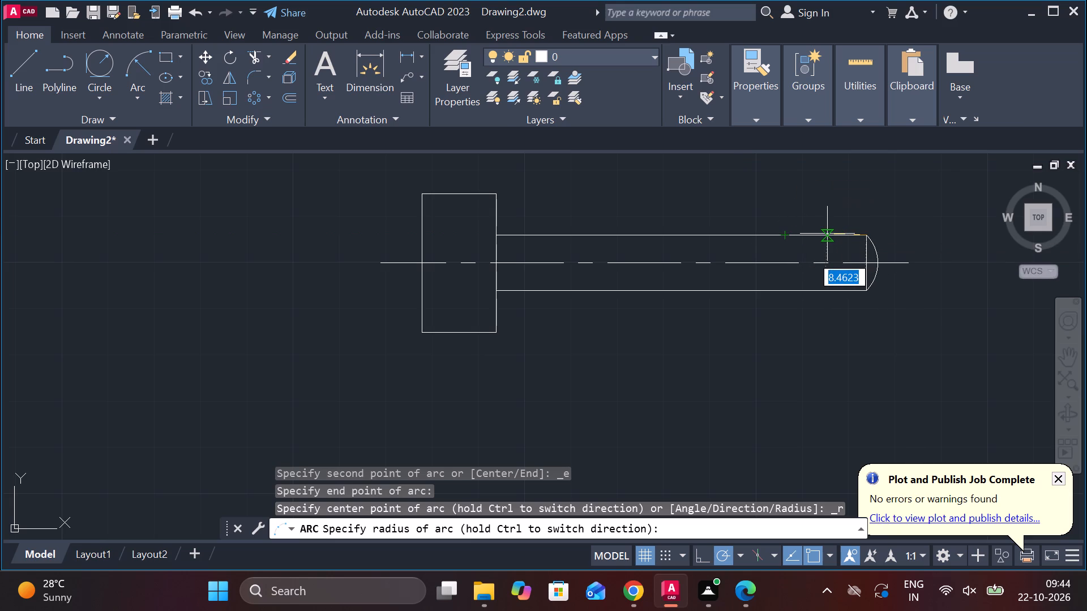
key(1)
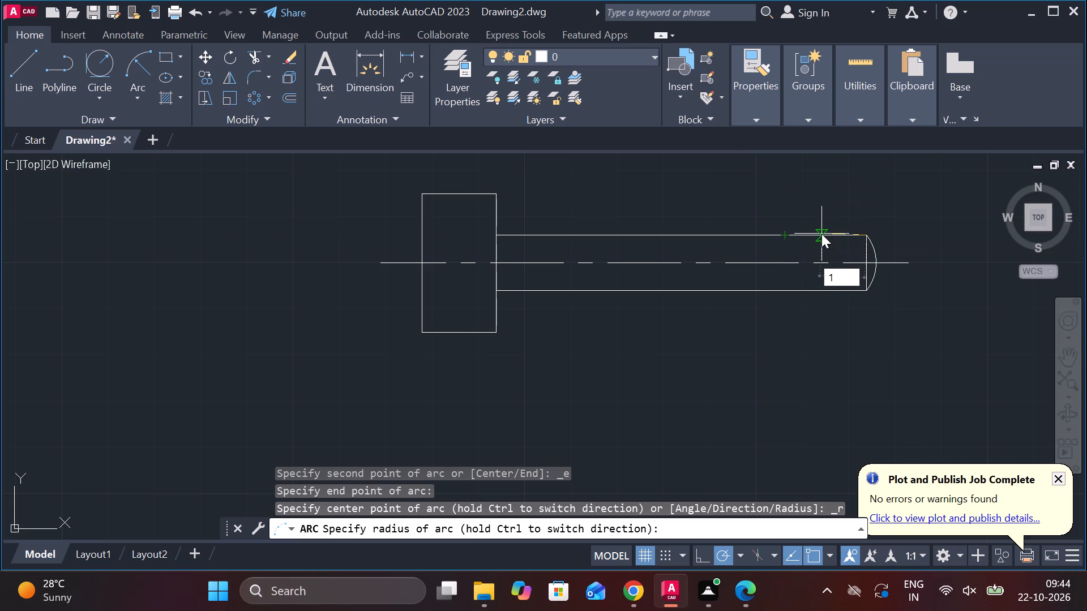
key(2)
key(Return)
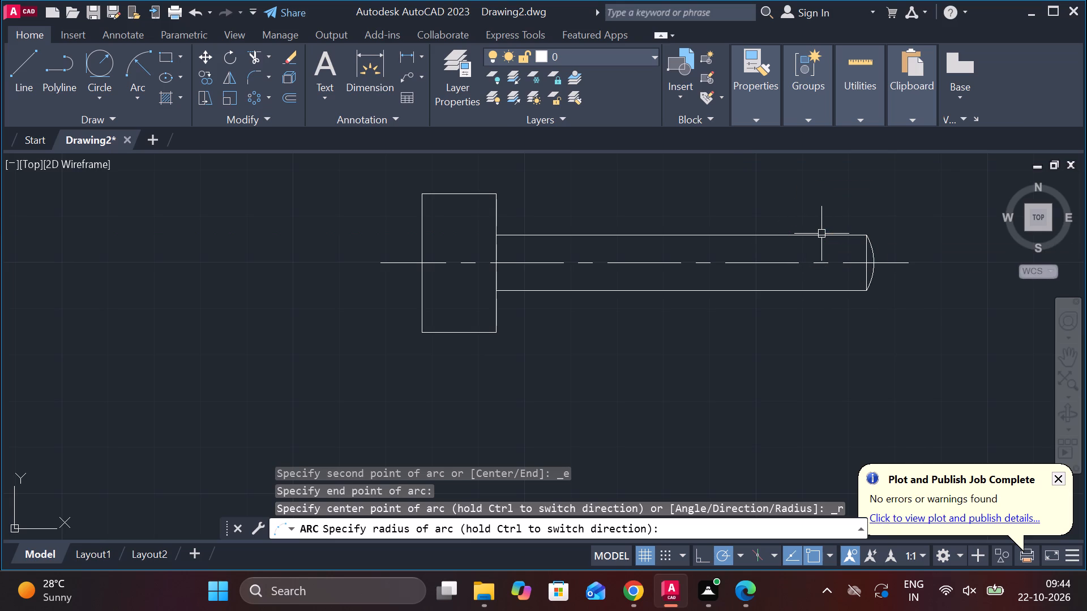
Fillet the two upper corners of the head rectangle with a radius of 2.
middle_drag(887, 285, 863, 280)
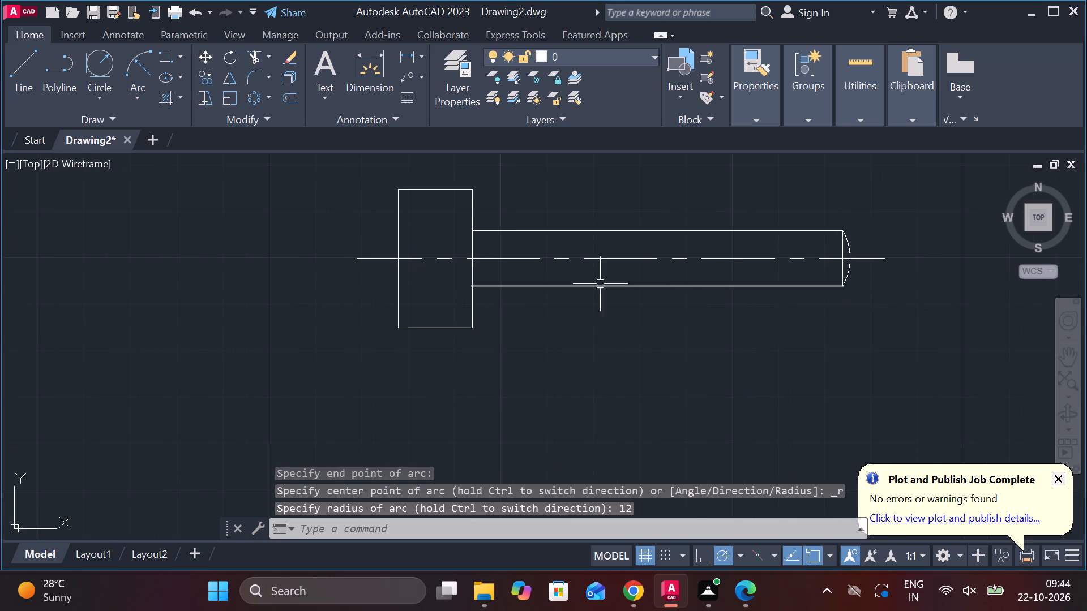
middle_drag(527, 335, 589, 337)
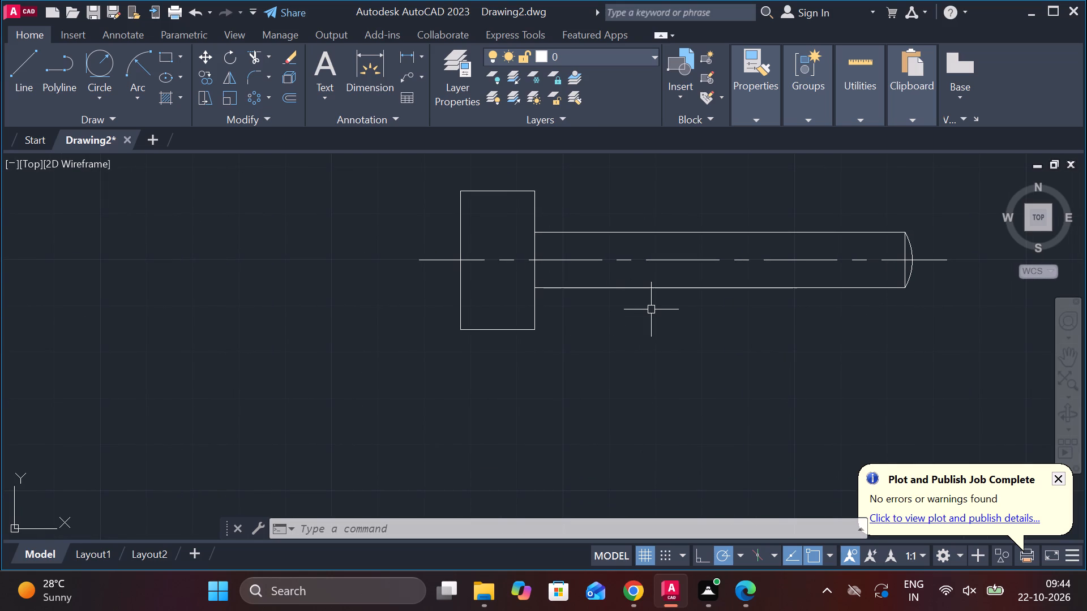
key(d)
key(Escape)
text(F R)
key(space)
text(2)
key(space)
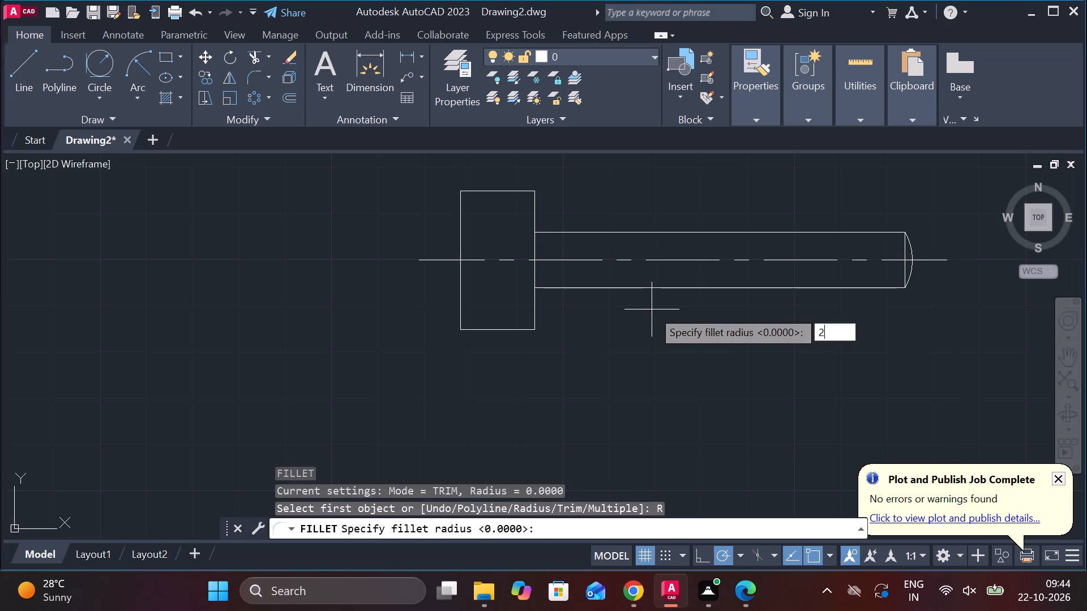
click(513, 188)
click(532, 195)
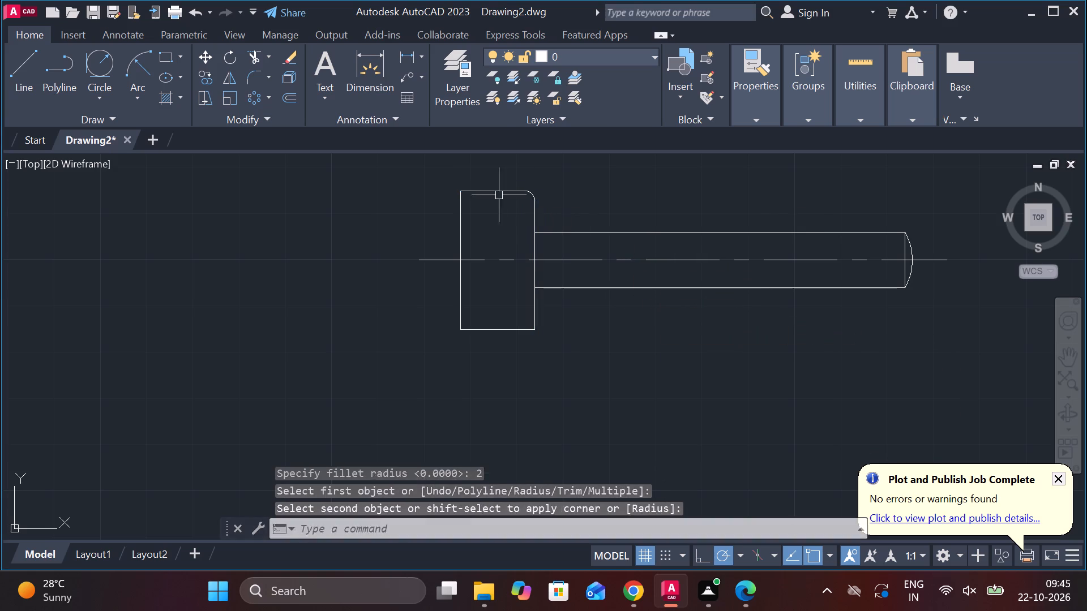
key(space)
click(472, 192)
click(462, 199)
Fillet the two lower corners of the head rectangle with the same radius of 2.
key(space)
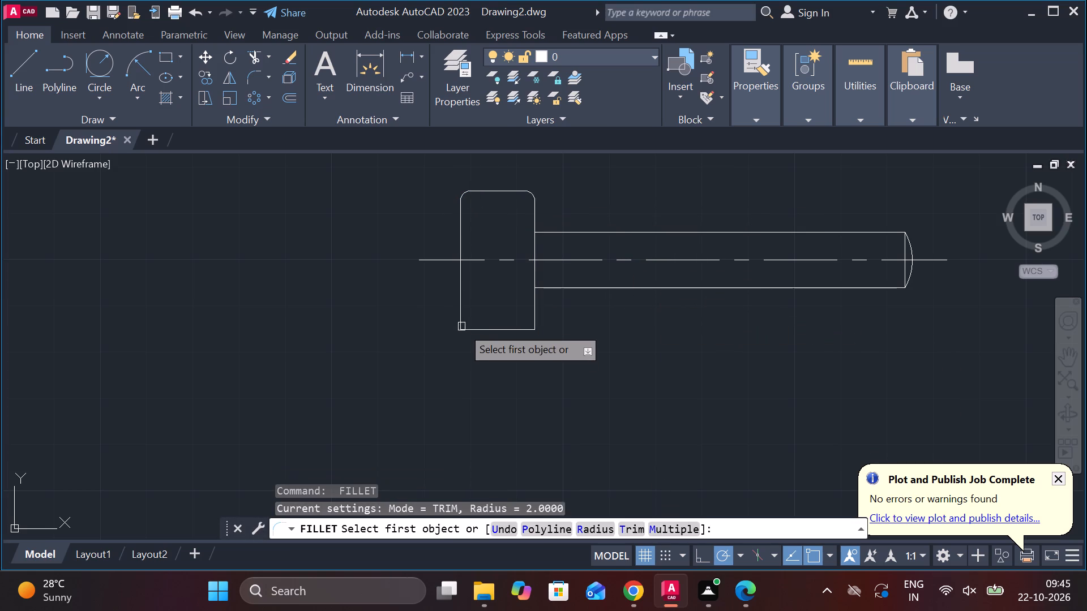
click(457, 315)
click(467, 330)
key(space)
click(536, 320)
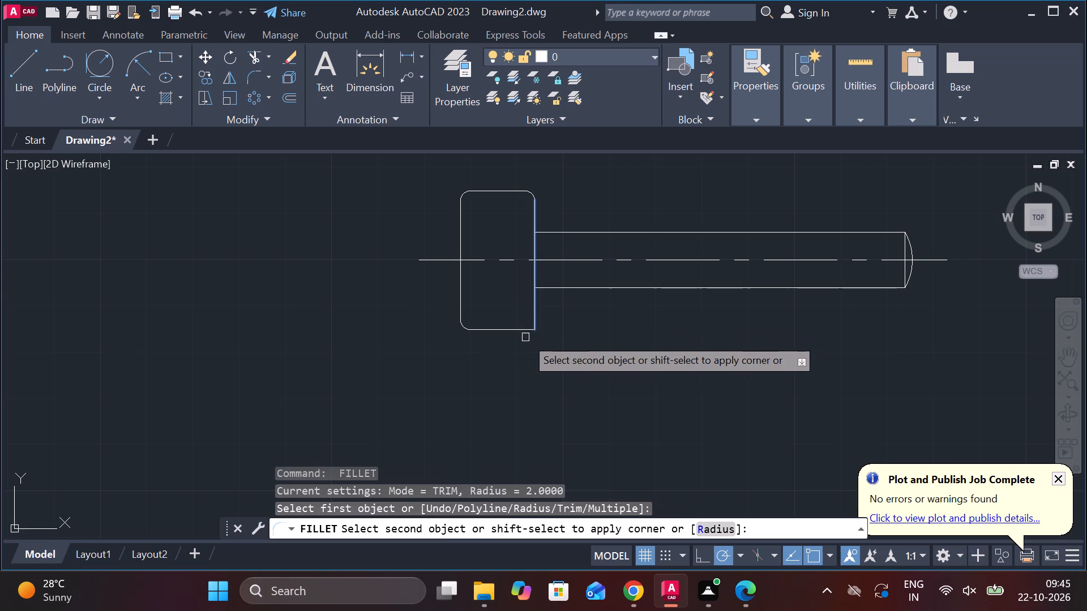
click(525, 337)
click(525, 333)
key(Escape)
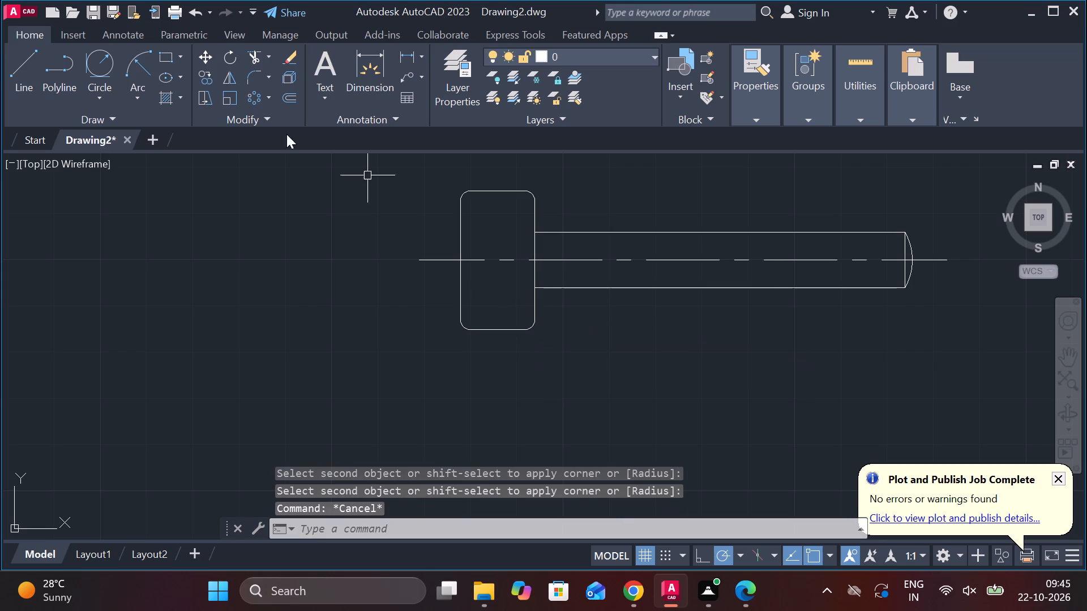
Hatch the lower and upper halves of the pin's head with the ANSI37 pattern at a scale of 0.5.
click(170, 94)
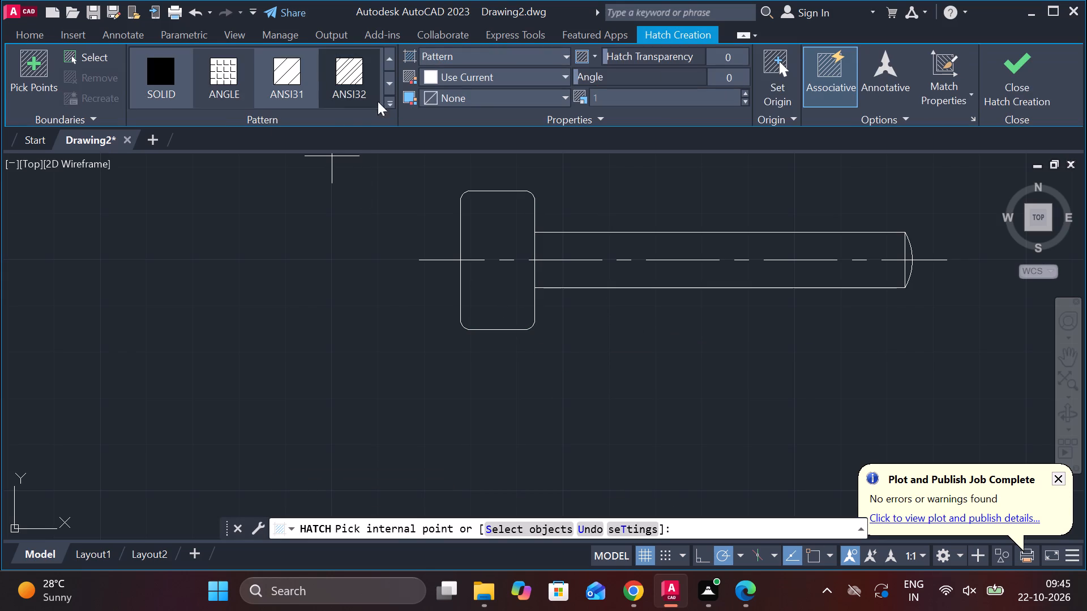
click(388, 91)
click(388, 91)
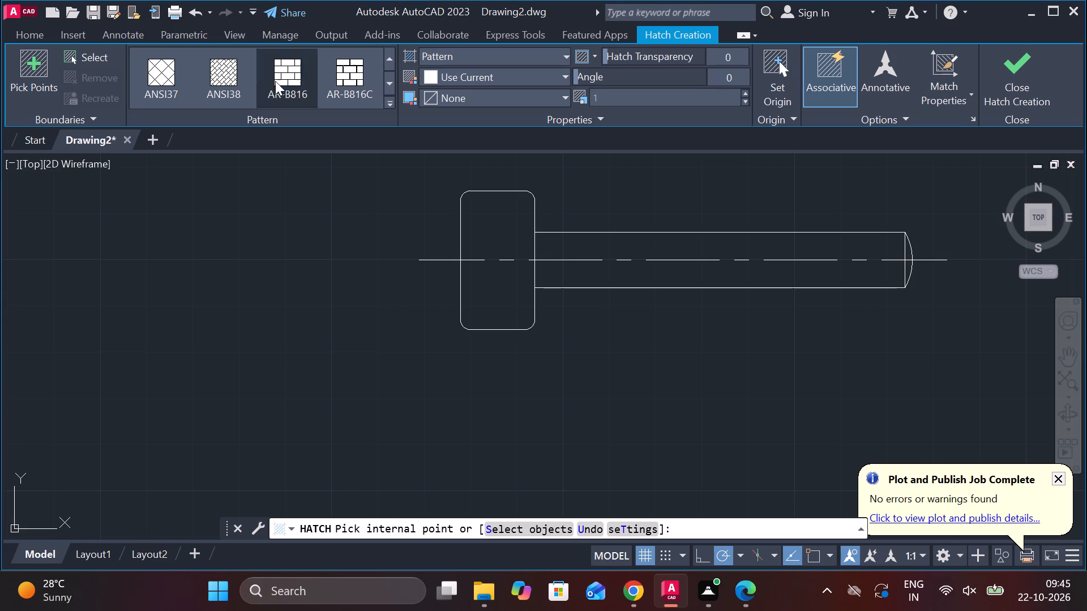
click(171, 73)
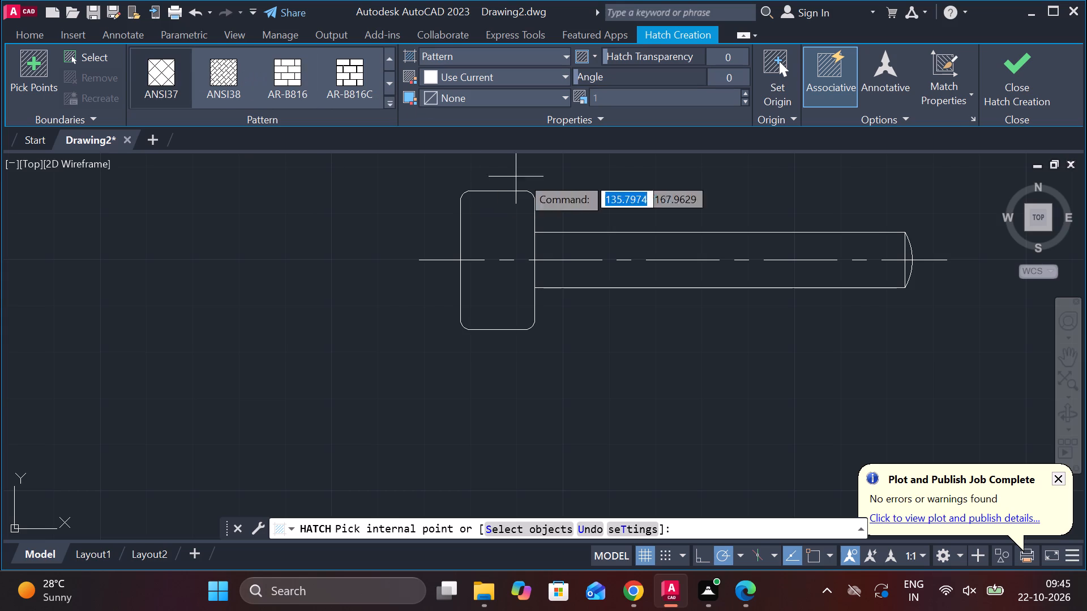
click(496, 275)
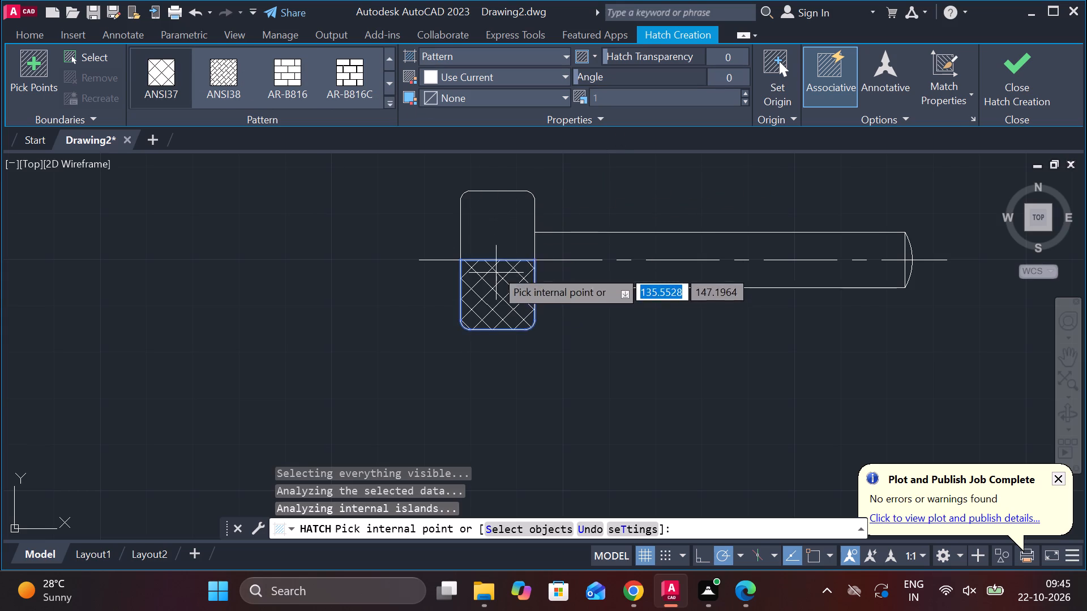
click(493, 233)
click(616, 101)
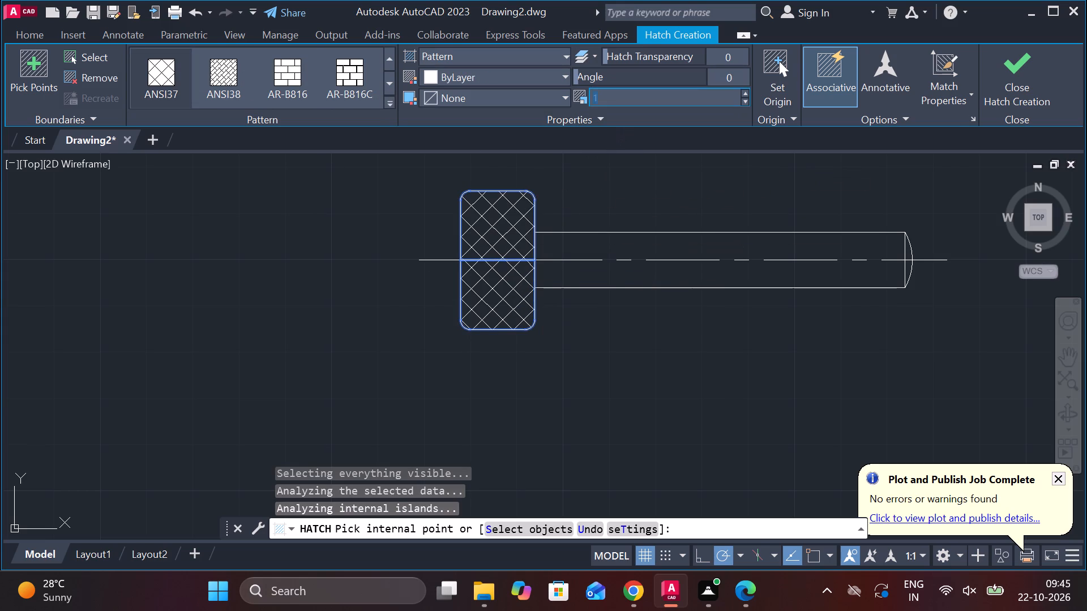
key(period)
key(5)
key(Return)
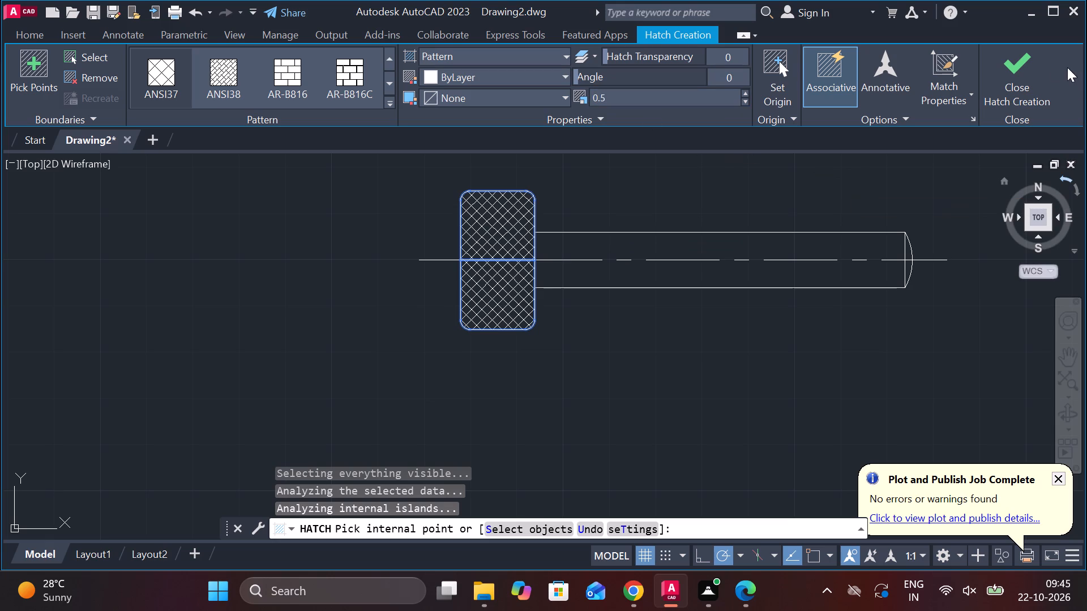
click(1005, 63)
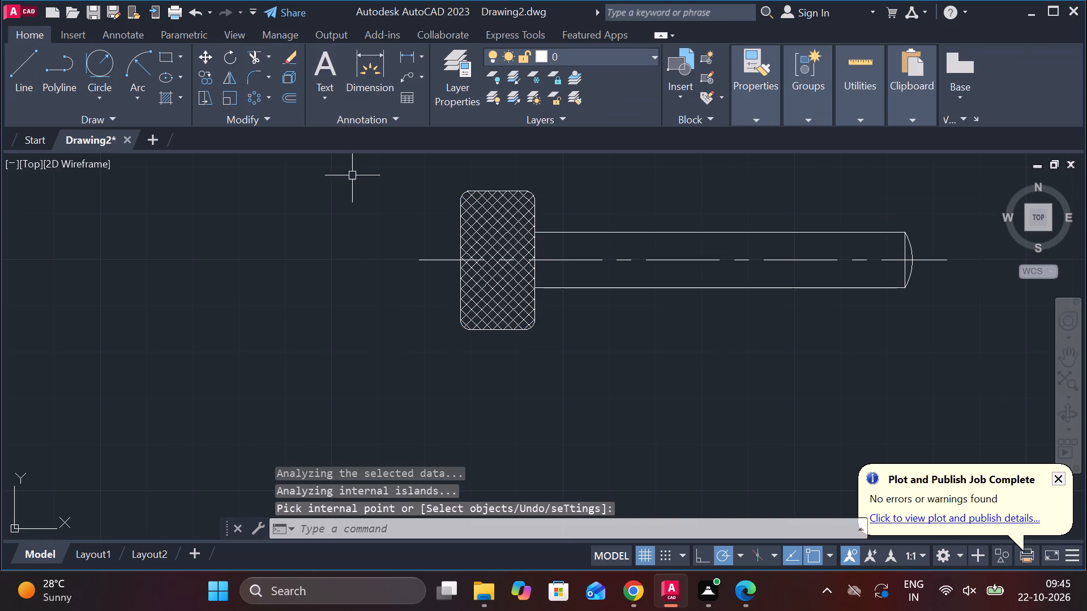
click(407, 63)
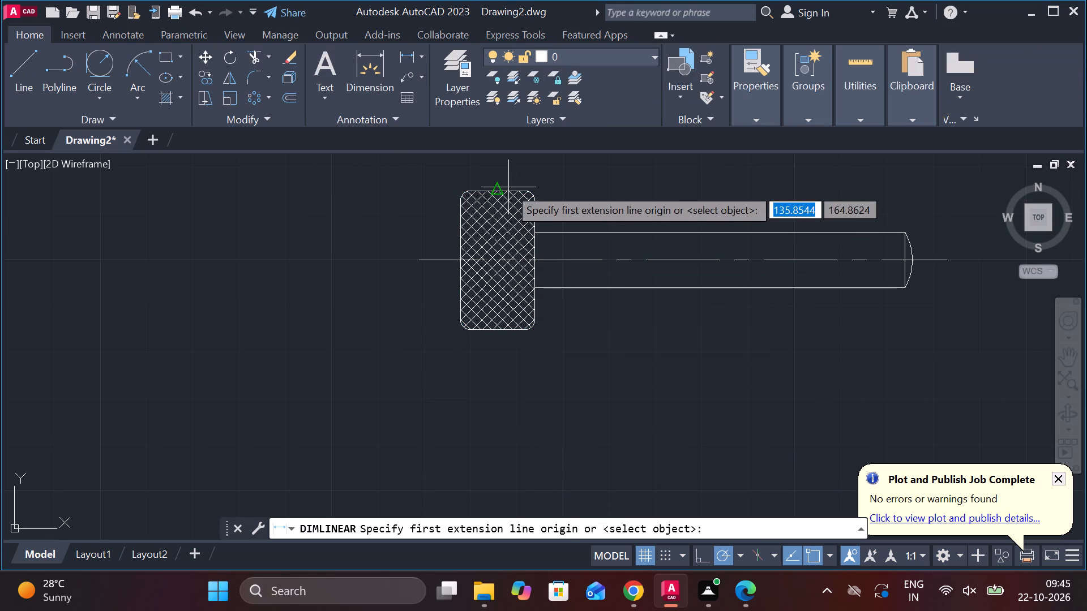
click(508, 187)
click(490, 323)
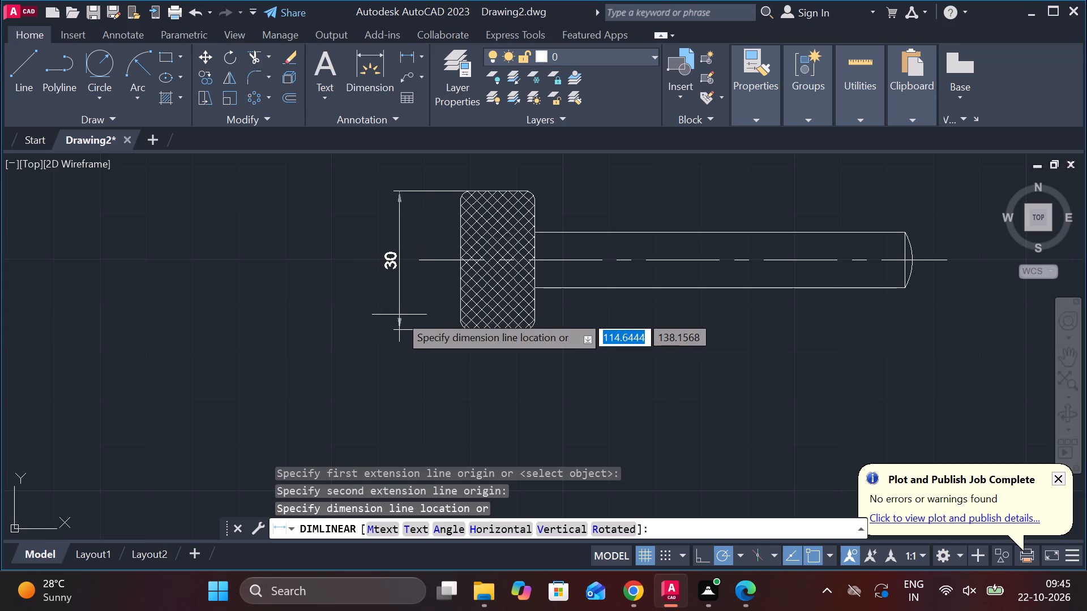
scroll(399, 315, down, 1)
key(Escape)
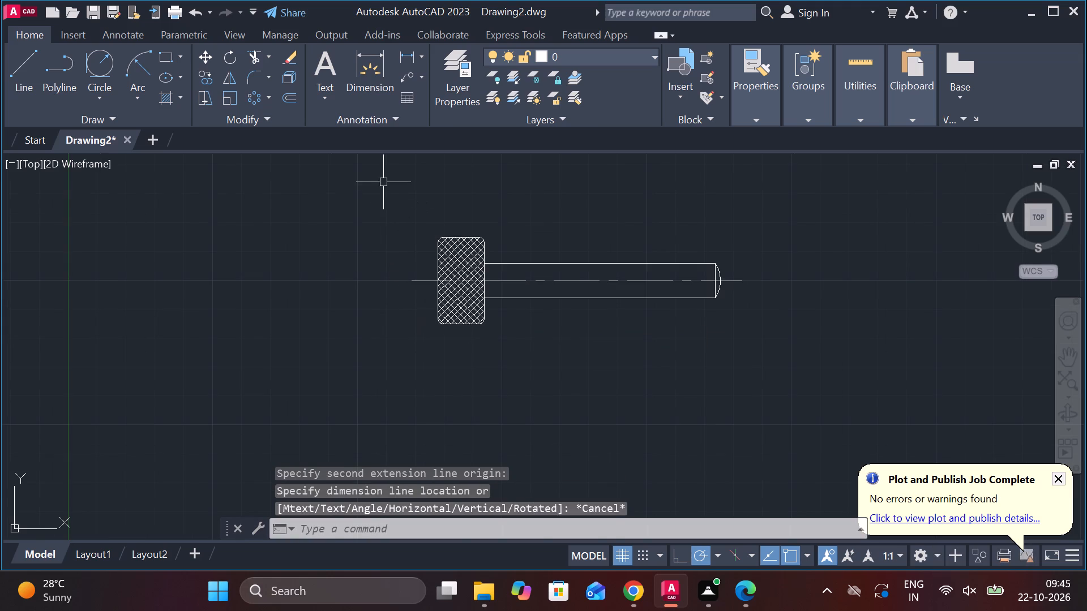
Copy the complete pin, including its hatch and centerline, to an empty area well to the left of the original.
click(383, 182)
click(761, 392)
key(m)
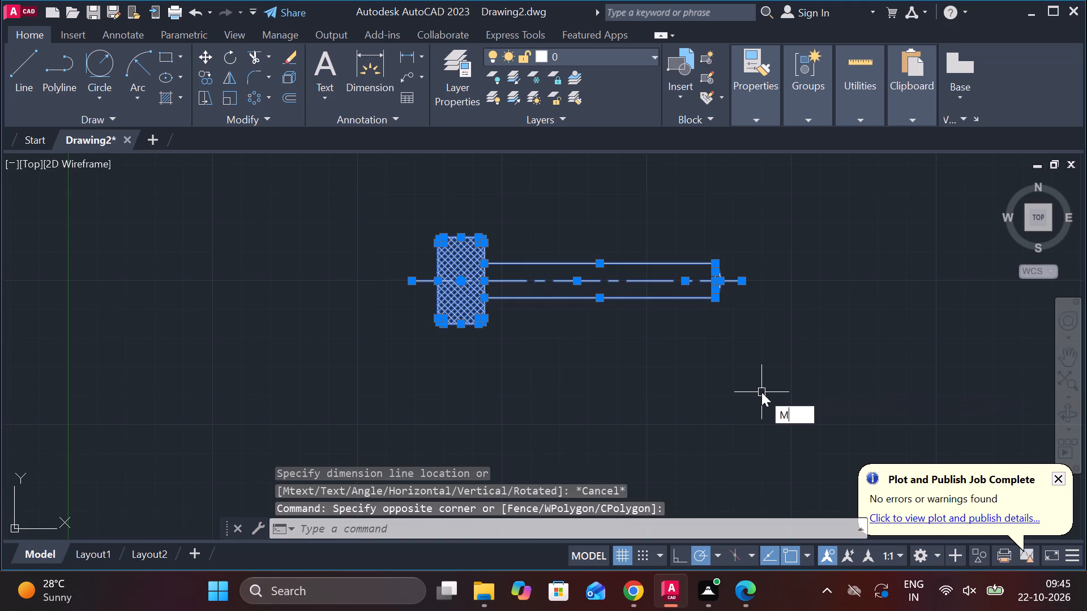
key(BackSpace)
text(CO)
key(Return)
click(761, 392)
scroll(761, 392, down, 3)
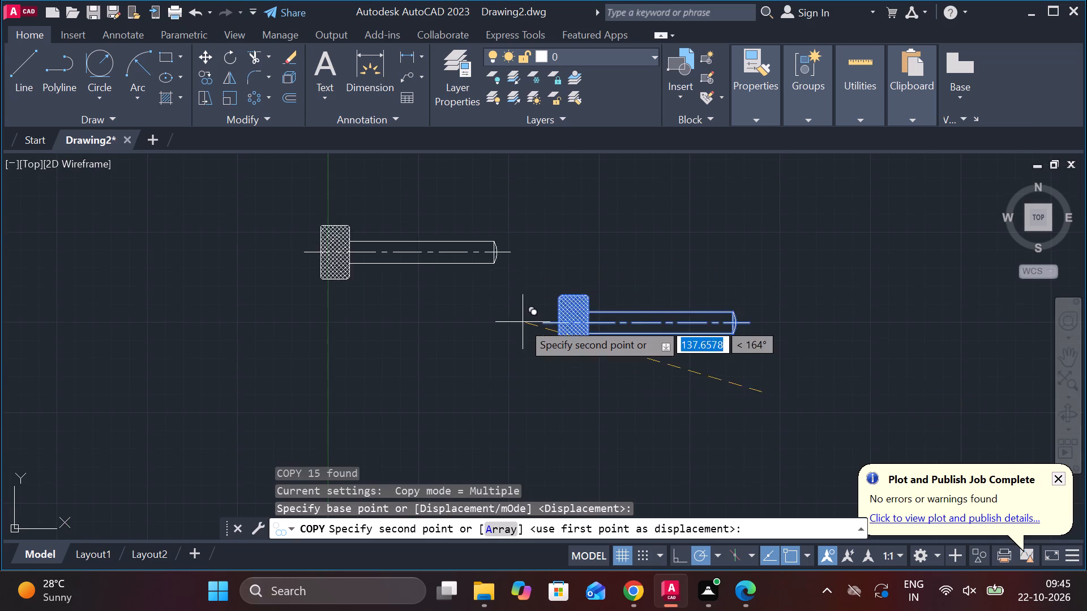
scroll(522, 322, down, 2)
click(407, 315)
scroll(620, 367, up, 1)
key(Escape)
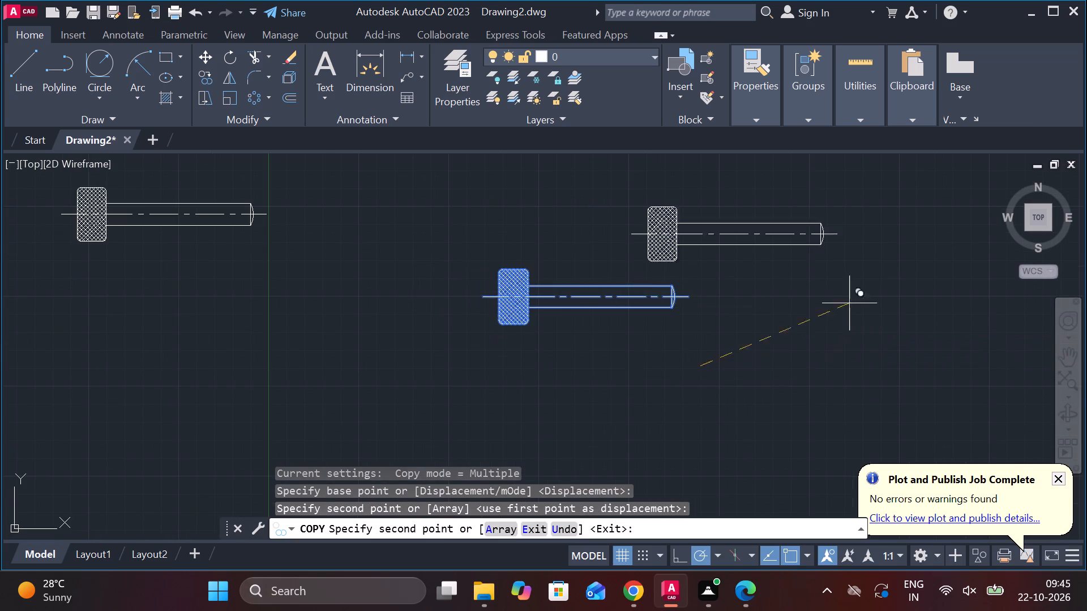
Add a vertical linear dimension for the original pin's head height, placed to the left of the head.
scroll(752, 328, up, 1)
click(412, 54)
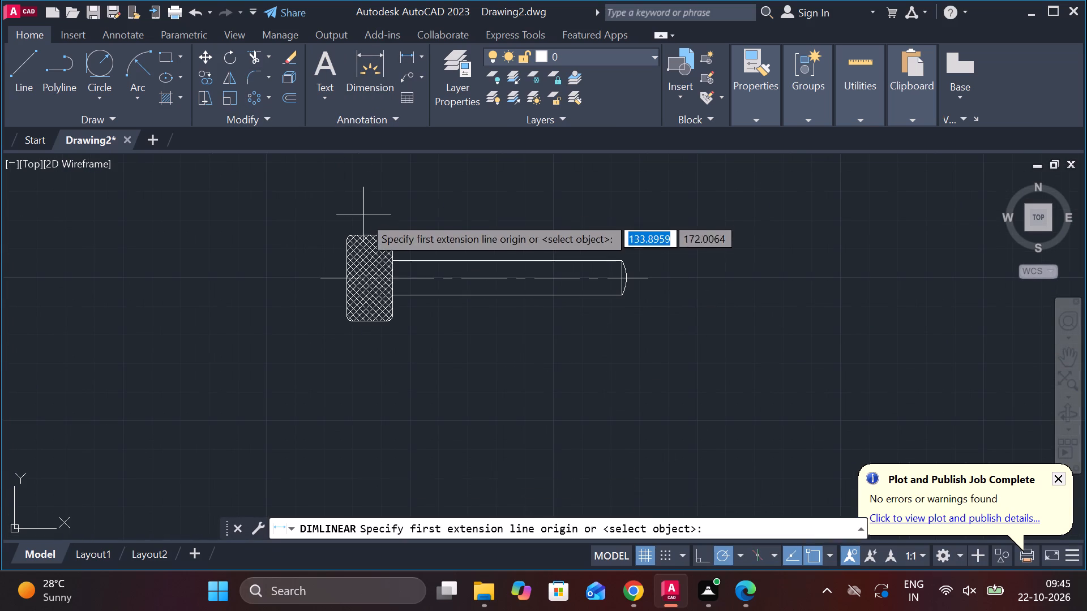
scroll(362, 224, up, 2)
click(366, 261)
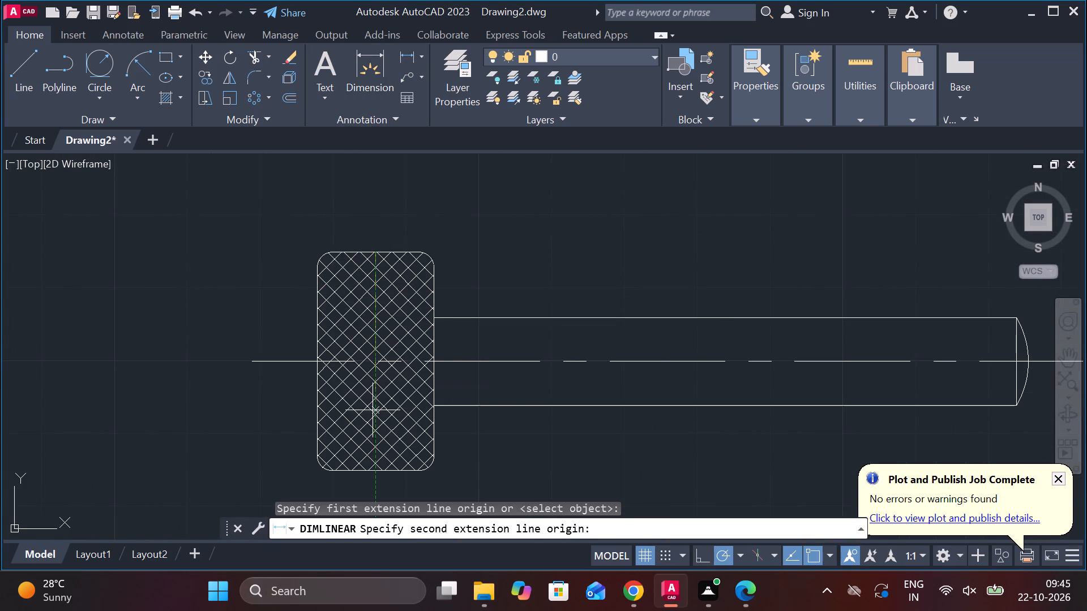
click(378, 464)
middle_drag(324, 450, 420, 435)
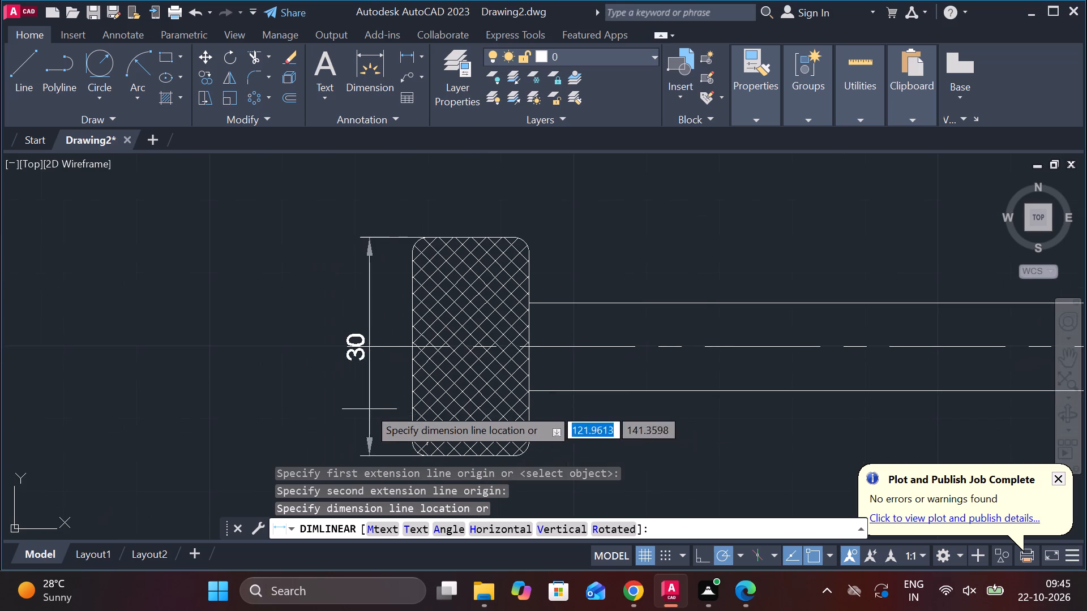
click(333, 397)
middle_drag(610, 406, 491, 363)
Add a horizontal linear dimension for the shaft's length from the head to its free end, placed above the pin.
key(space)
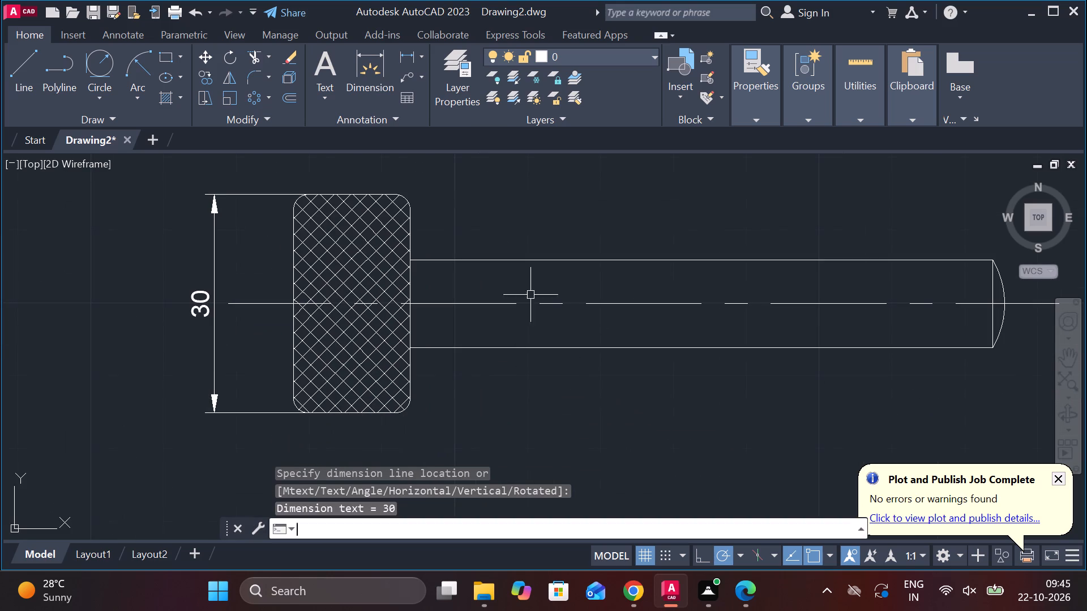
click(414, 260)
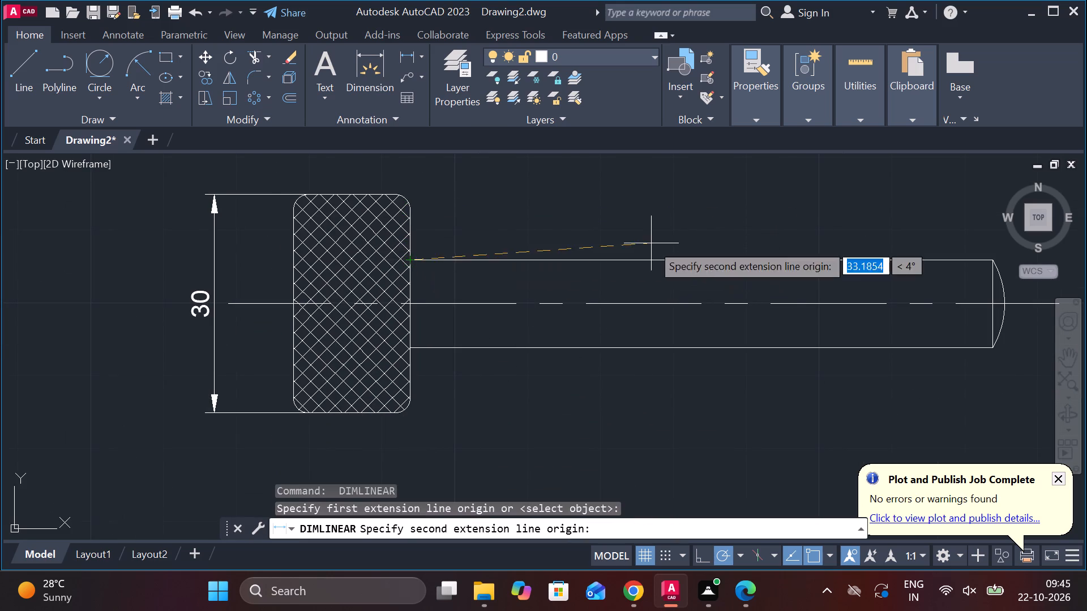
middle_drag(651, 243, 546, 246)
click(891, 269)
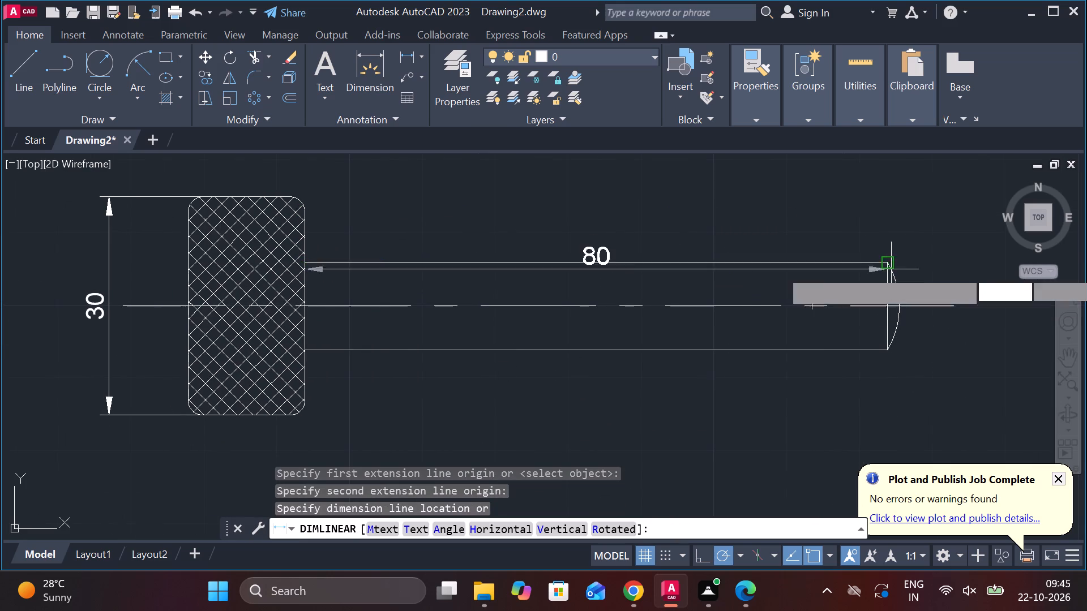
scroll(687, 232, down, 1)
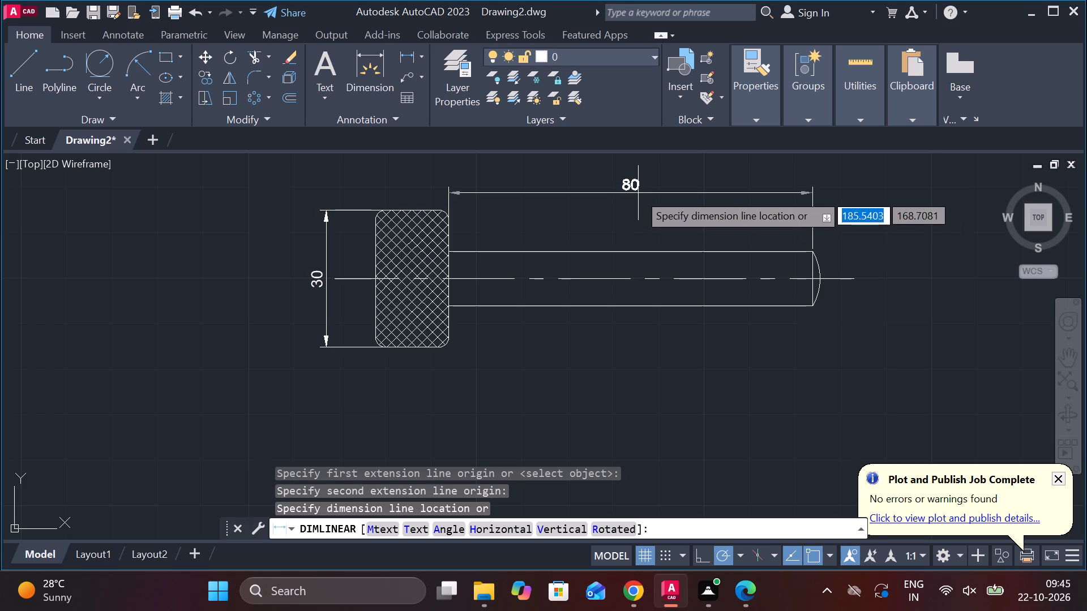
click(638, 193)
Add a horizontal linear dimension from the head's outer face to the shaft's straight end line, placed above the shaft-length dimension.
key(space)
click(371, 281)
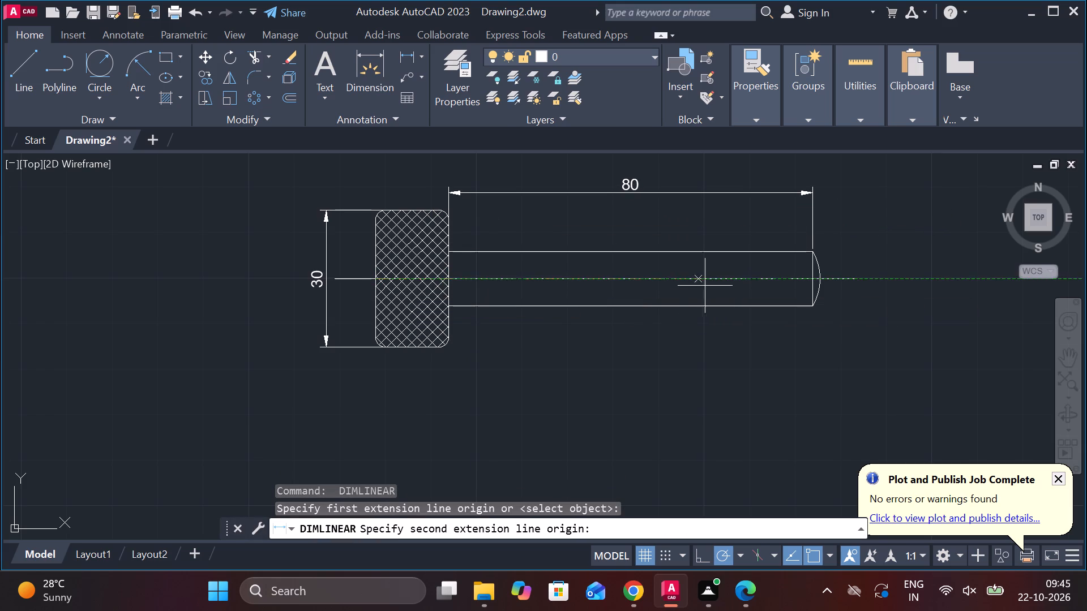
click(815, 281)
middle_drag(709, 250, 713, 348)
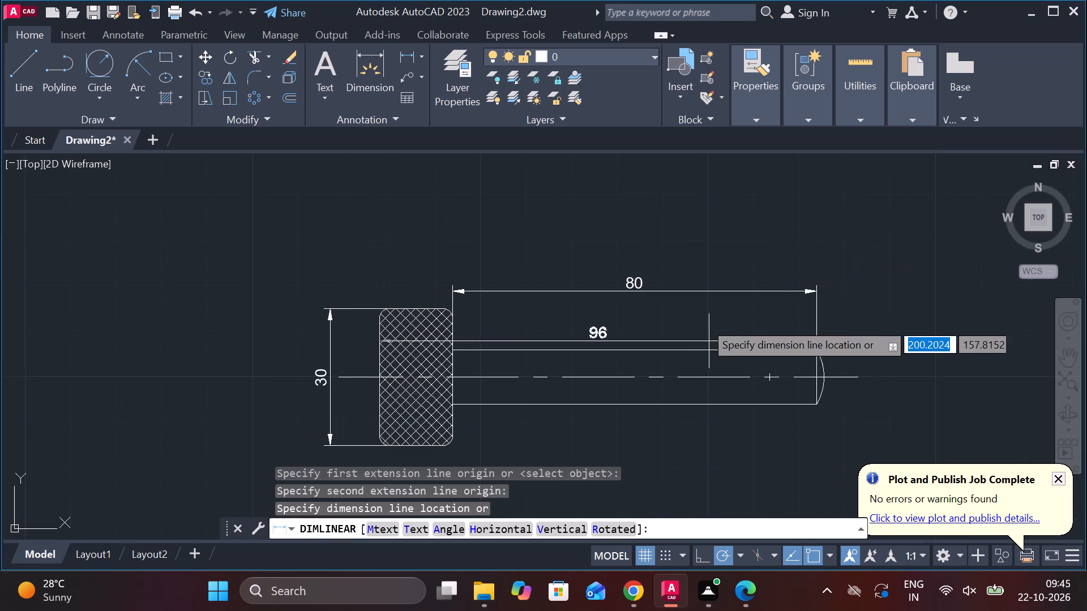
click(701, 247)
middle_drag(688, 385, 681, 305)
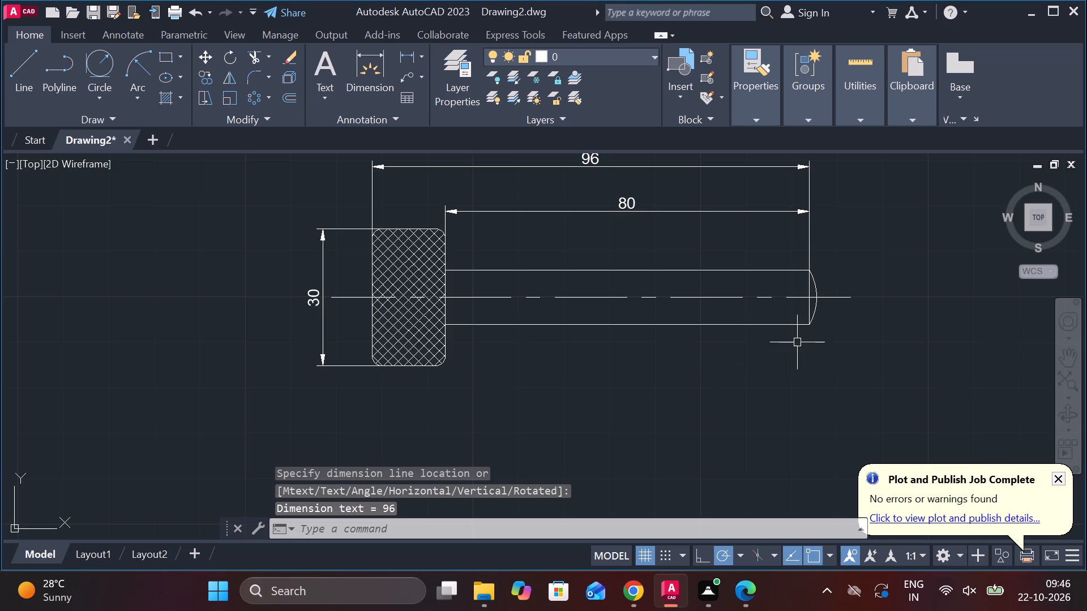
Add a vertical linear dimension for the shaft's thickness between its two end corners, placed beyond the rounded end.
click(403, 54)
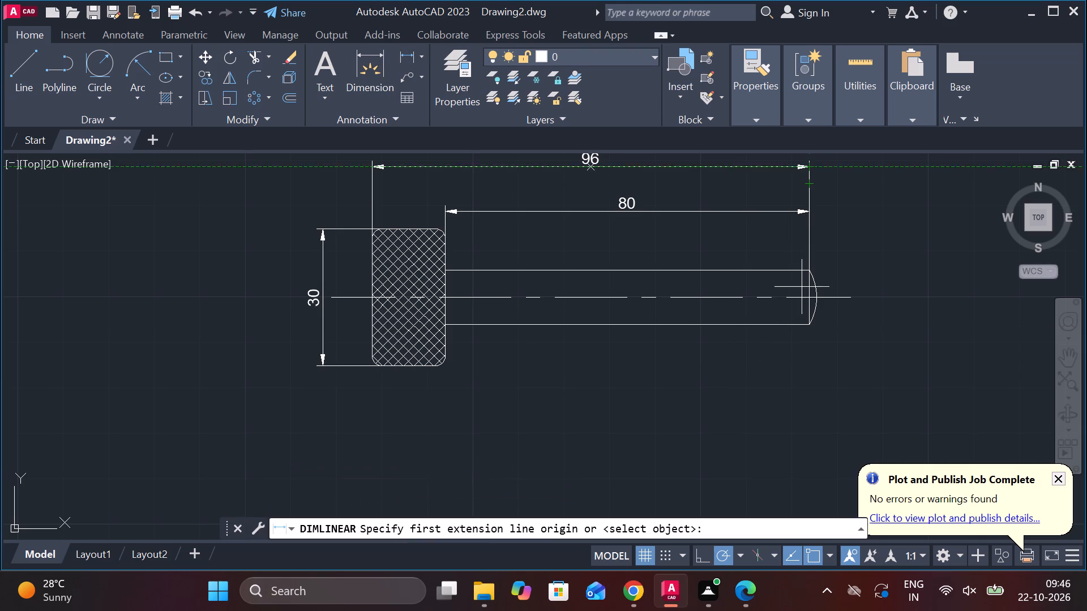
click(816, 270)
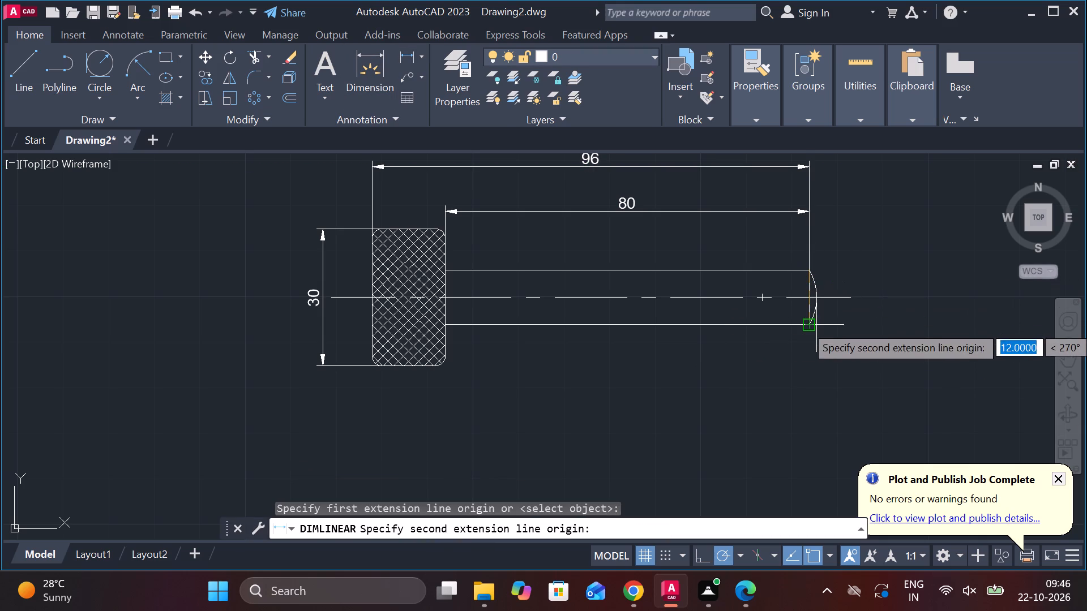
click(816, 325)
click(856, 324)
scroll(856, 324, up, 1)
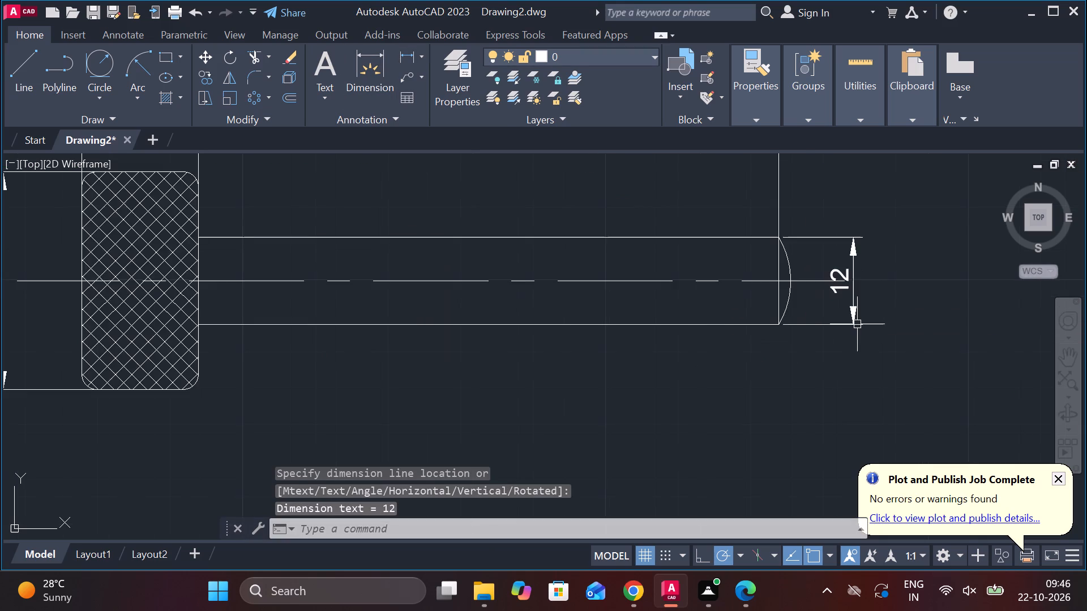
scroll(857, 324, down, 2)
middle_drag(851, 339, 812, 333)
scroll(918, 365, down, 1)
middle_drag(859, 349, 841, 346)
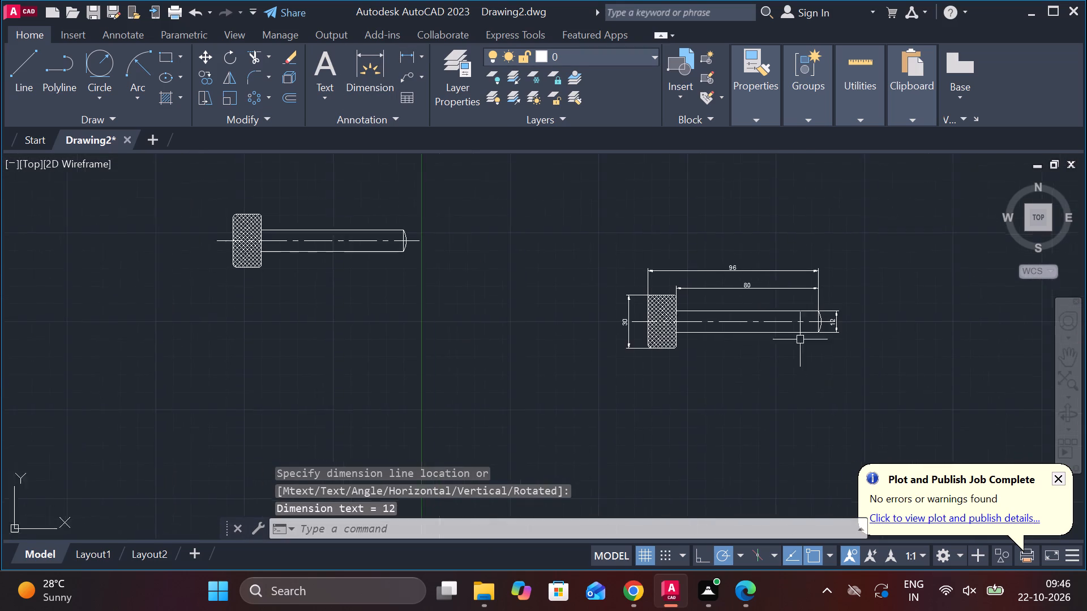
scroll(838, 342, up, 1)
middle_drag(860, 340, 705, 335)
key(Escape)
Modify the ISO-25 dimension style to use an arrow size of 3.5.
text(D)
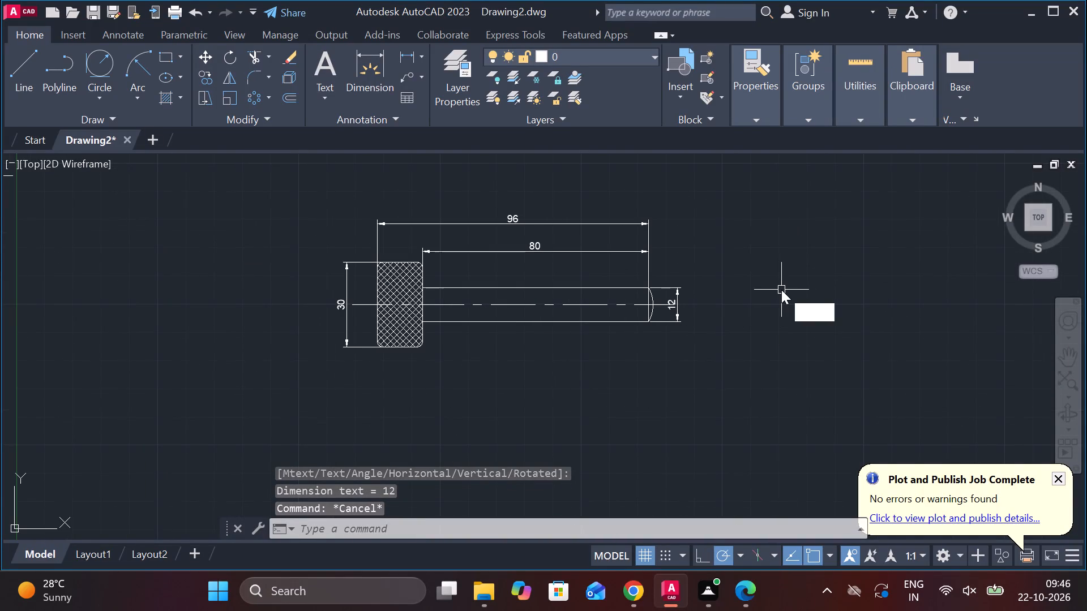
key(space)
click(738, 255)
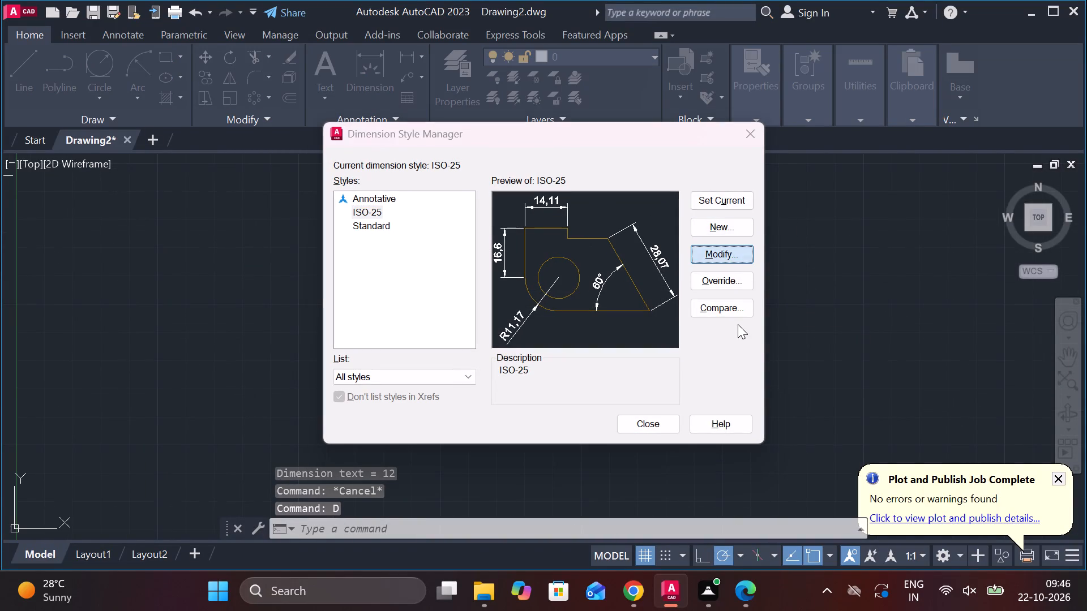
click(369, 96)
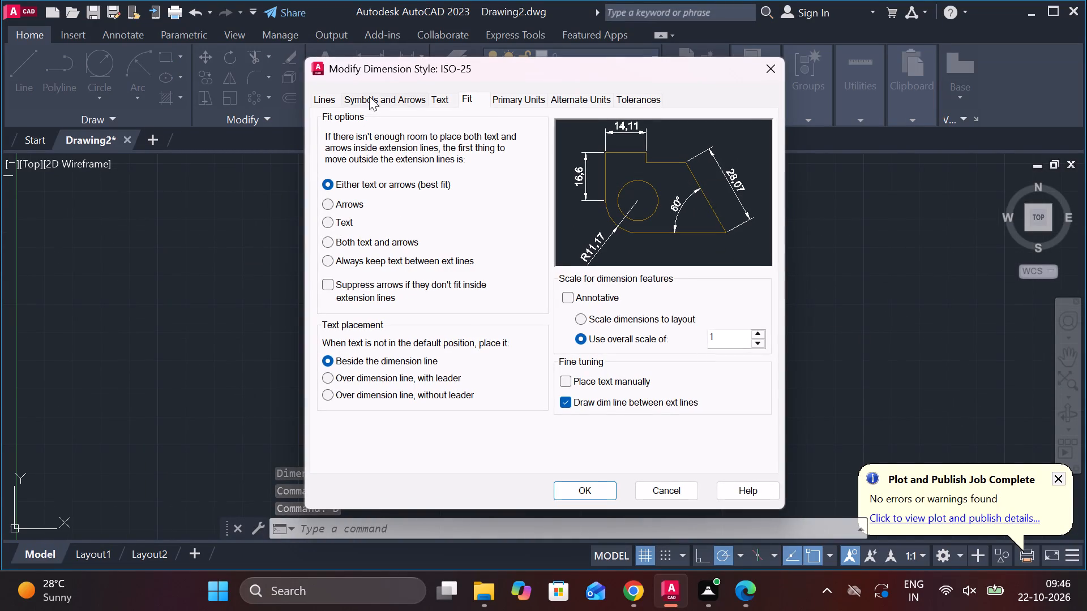
drag(345, 279, 289, 277)
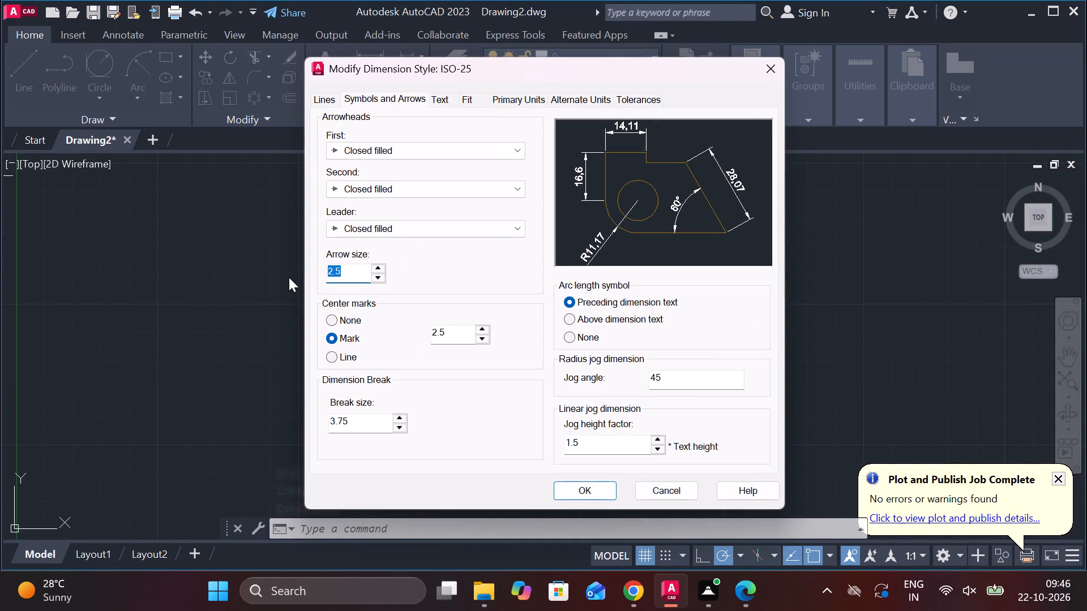
text(3.5)
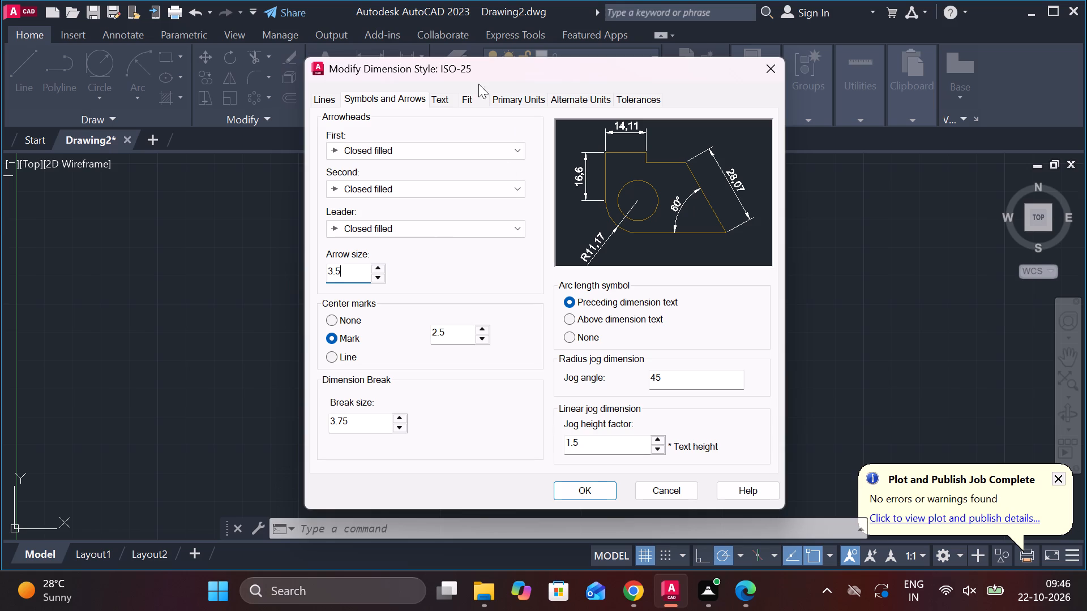
Set the ISO-25 dimension style's text height to 5.5 with ISO standard text alignment, and make the style current.
click(436, 102)
drag(498, 222, 442, 224)
key(5)
key(comma)
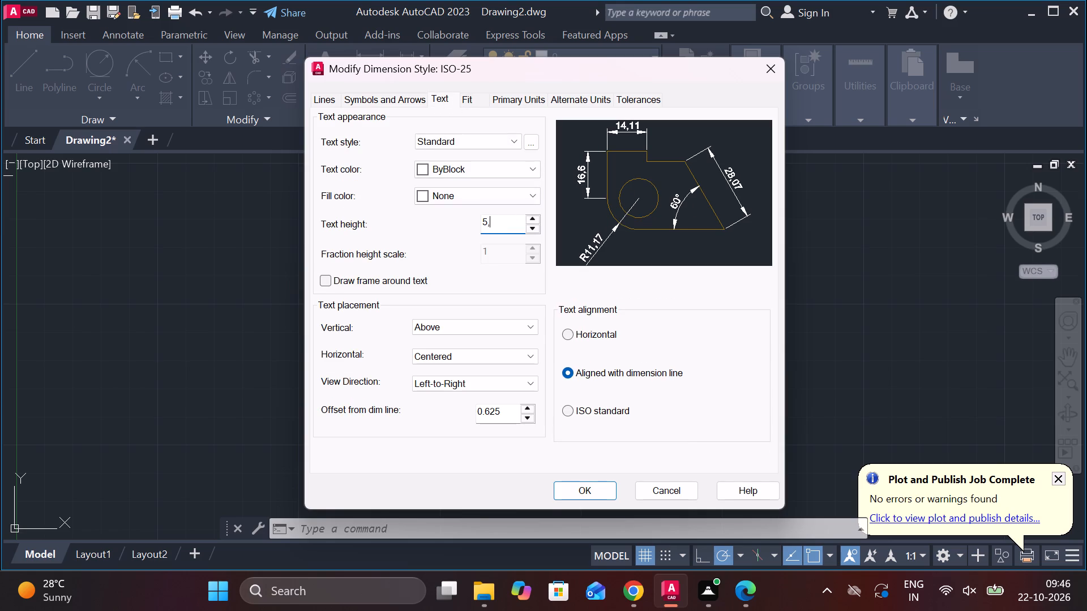
key(BackSpace)
key(period)
key(5)
click(568, 408)
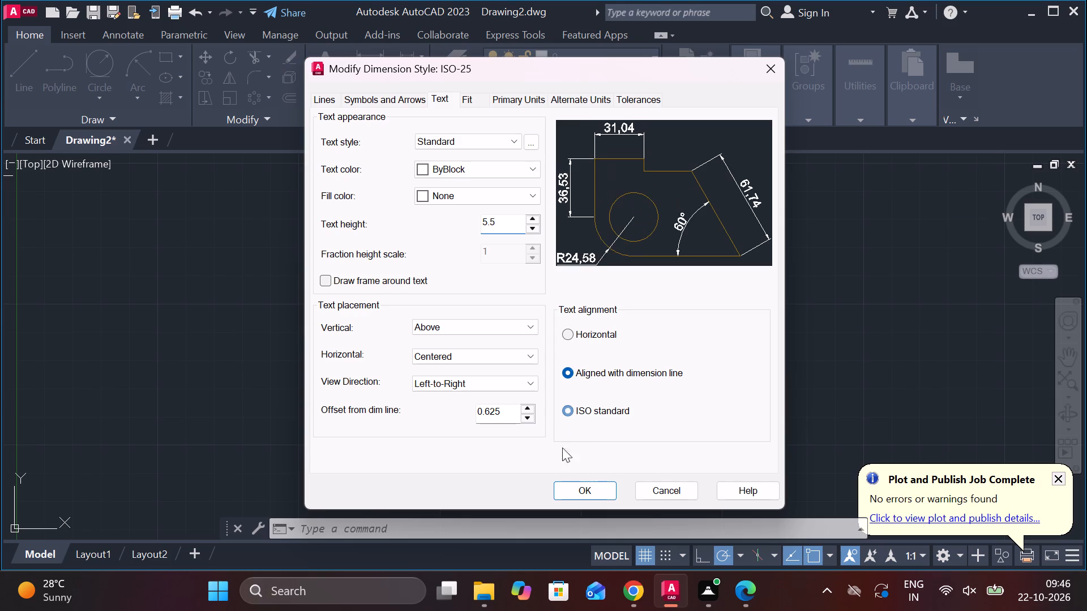
click(566, 481)
click(713, 199)
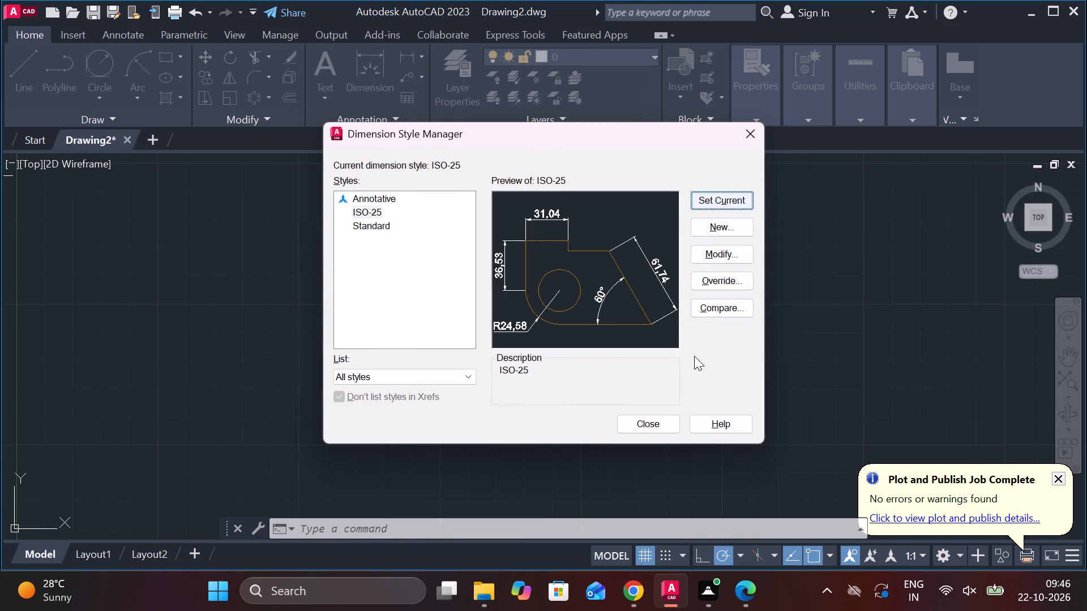
click(657, 414)
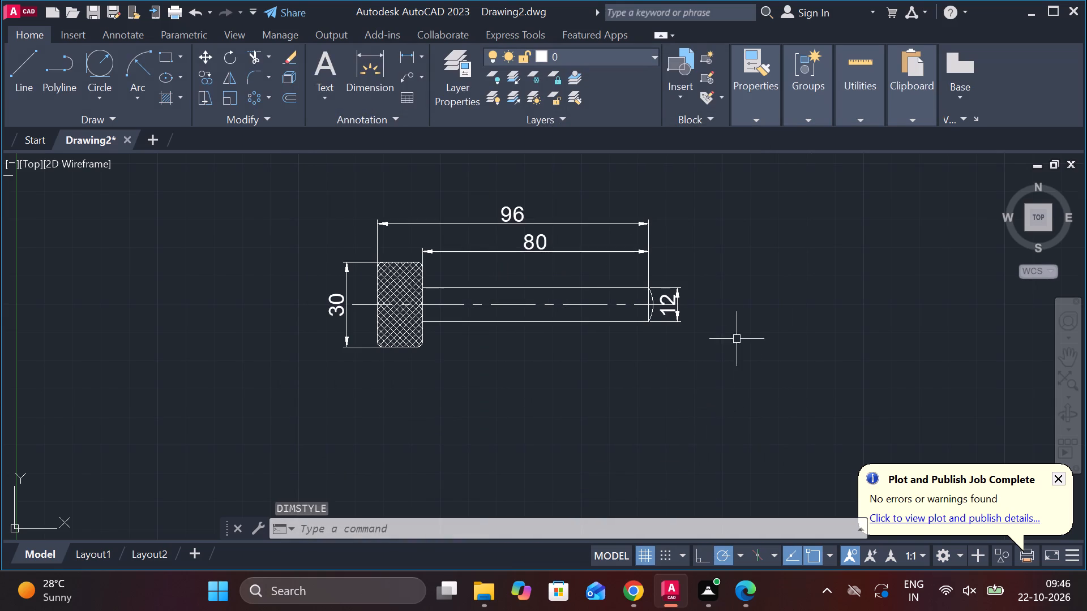
Add the prefix M to the shaft thickness dimension's text at the rounded end so it reads M12.
scroll(731, 322, down, 1)
scroll(731, 324, up, 1)
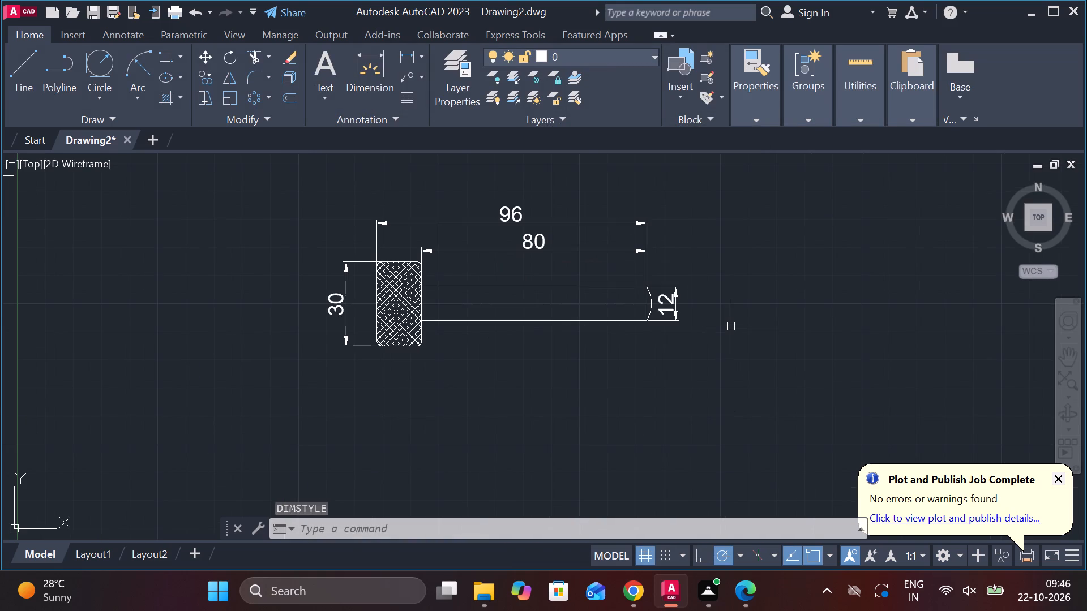
double_click(669, 296)
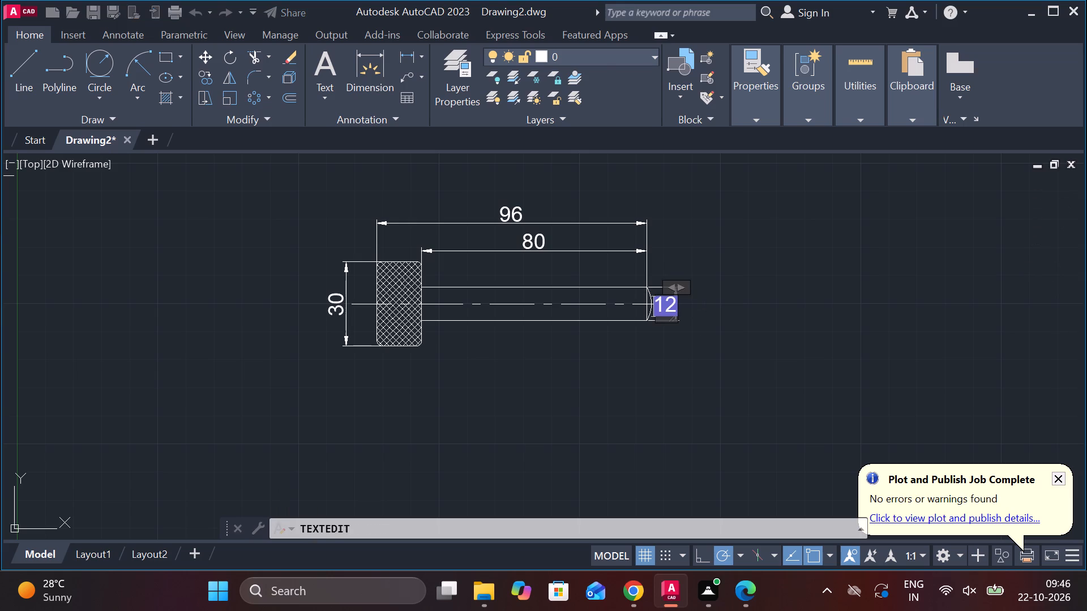
key(m)
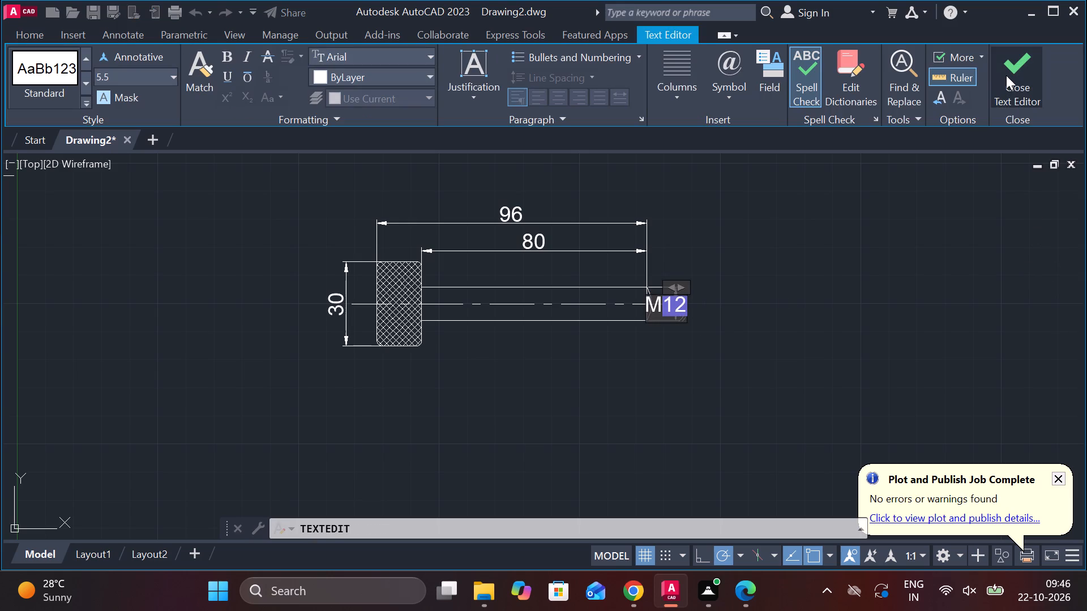
click(1006, 75)
scroll(699, 302, up, 3)
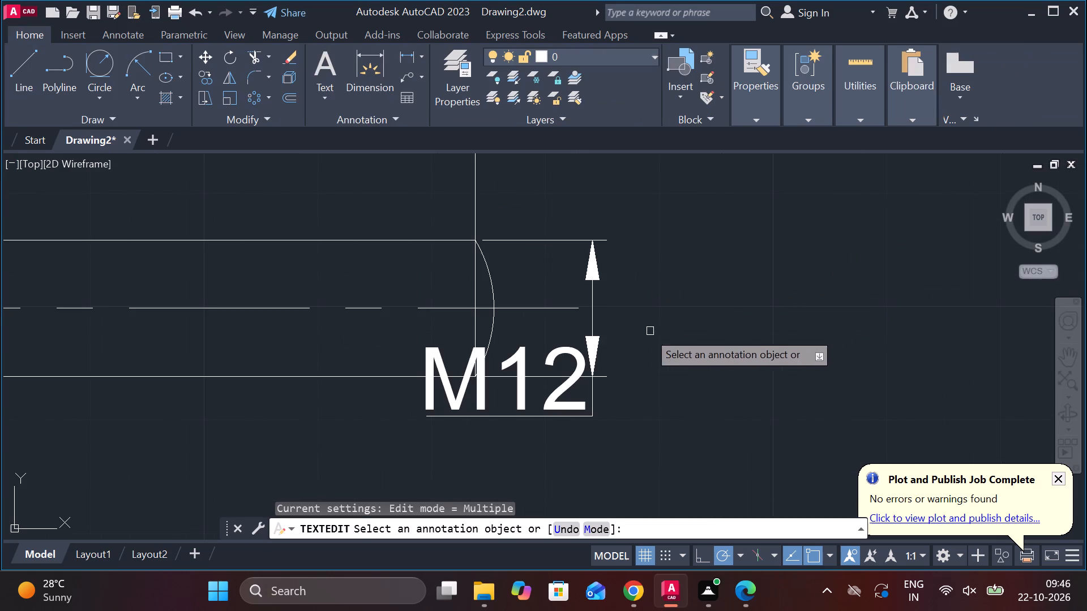
key(Escape)
Reposition the M12 dimension with its text above the shaft and its dimension line closer to the rounded end.
click(592, 342)
key(Escape)
click(594, 345)
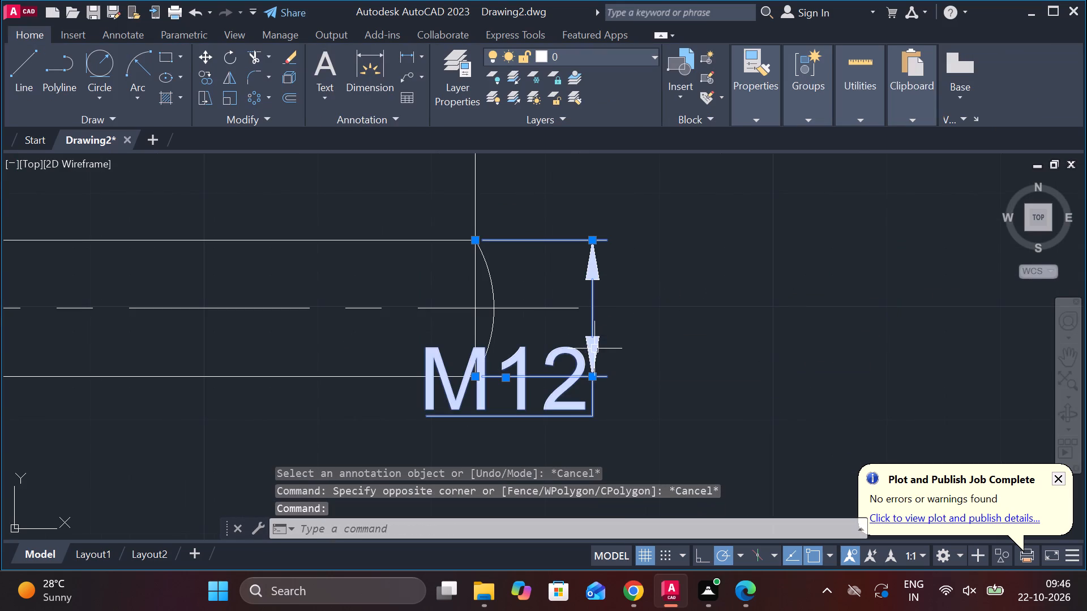
click(503, 378)
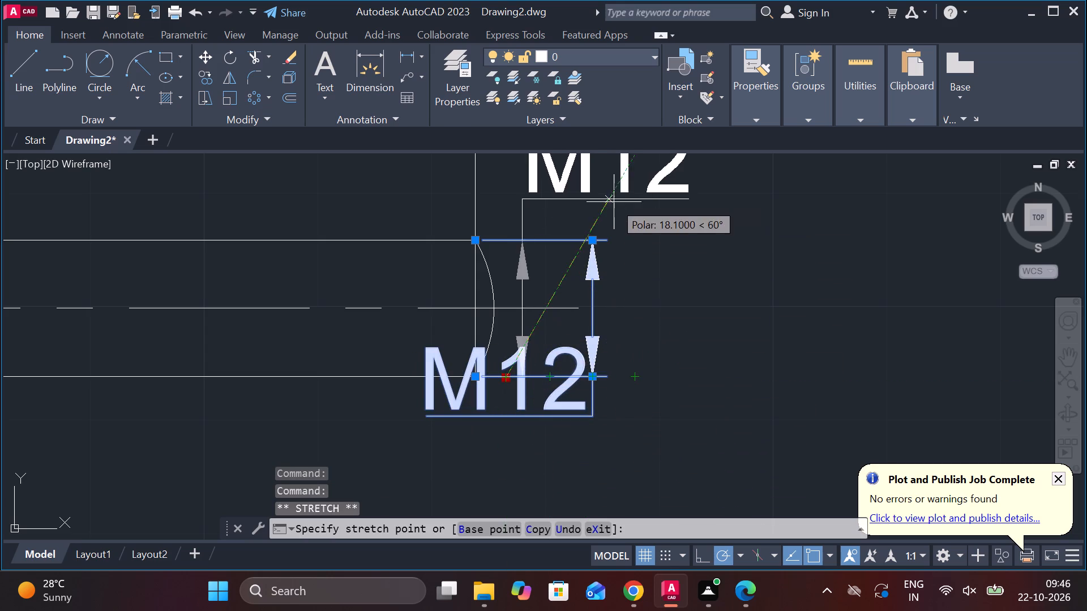
middle_drag(624, 231, 606, 305)
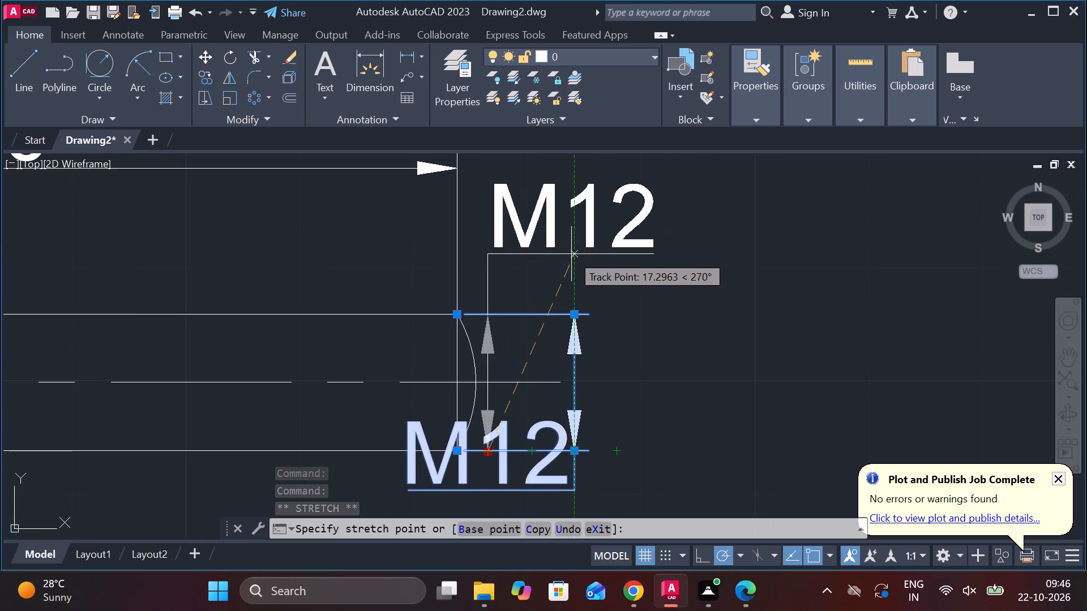
click(597, 261)
key(Escape)
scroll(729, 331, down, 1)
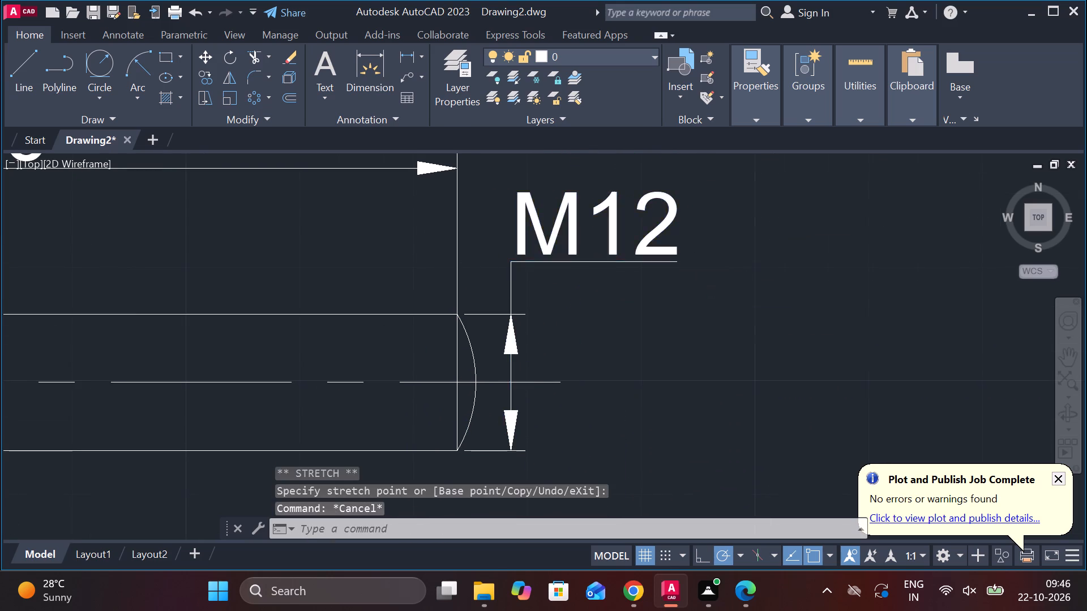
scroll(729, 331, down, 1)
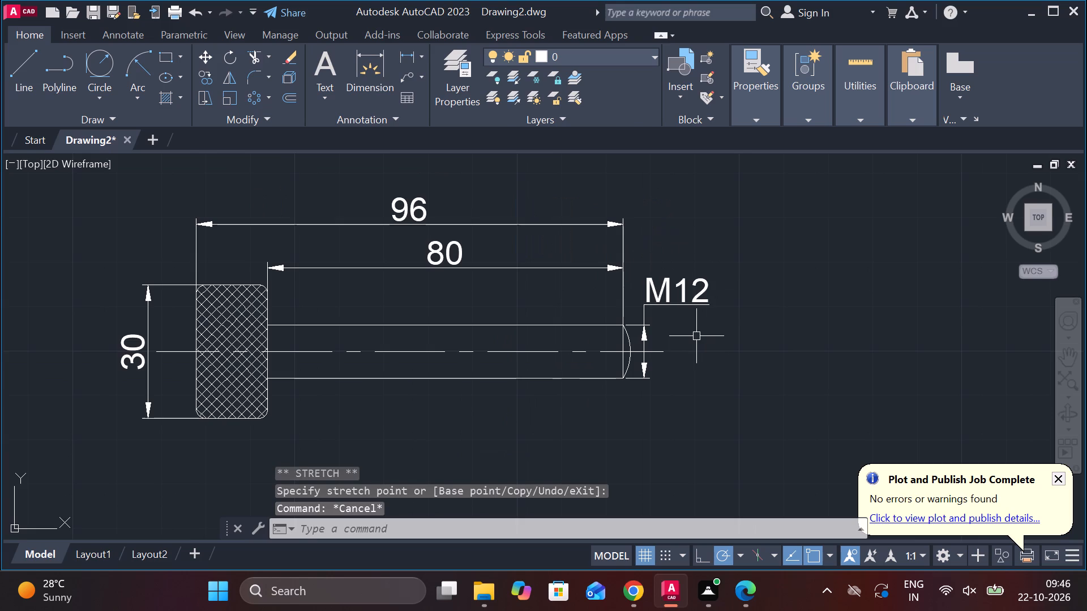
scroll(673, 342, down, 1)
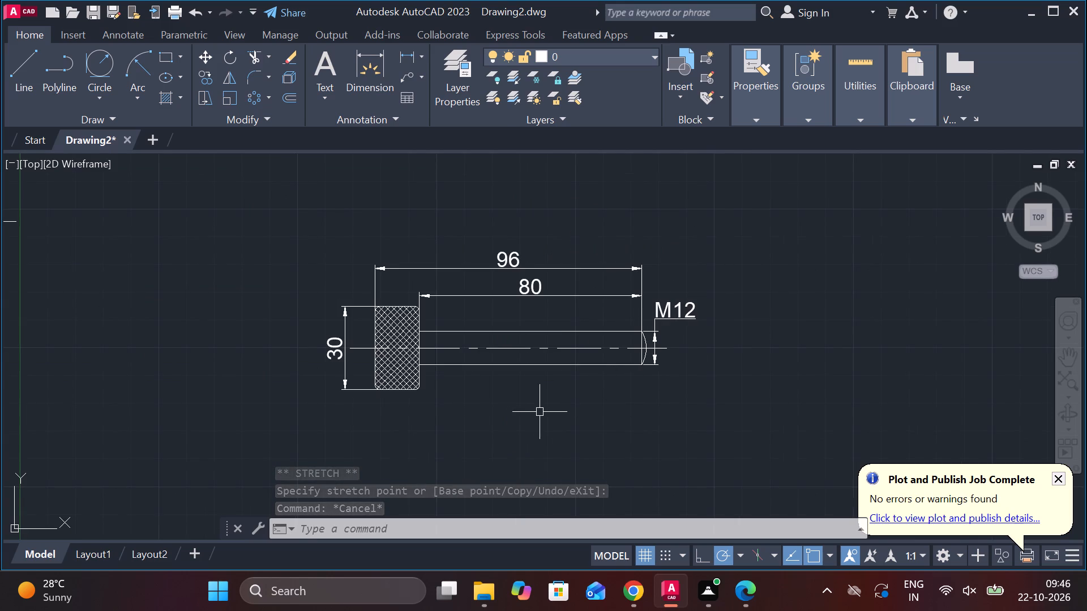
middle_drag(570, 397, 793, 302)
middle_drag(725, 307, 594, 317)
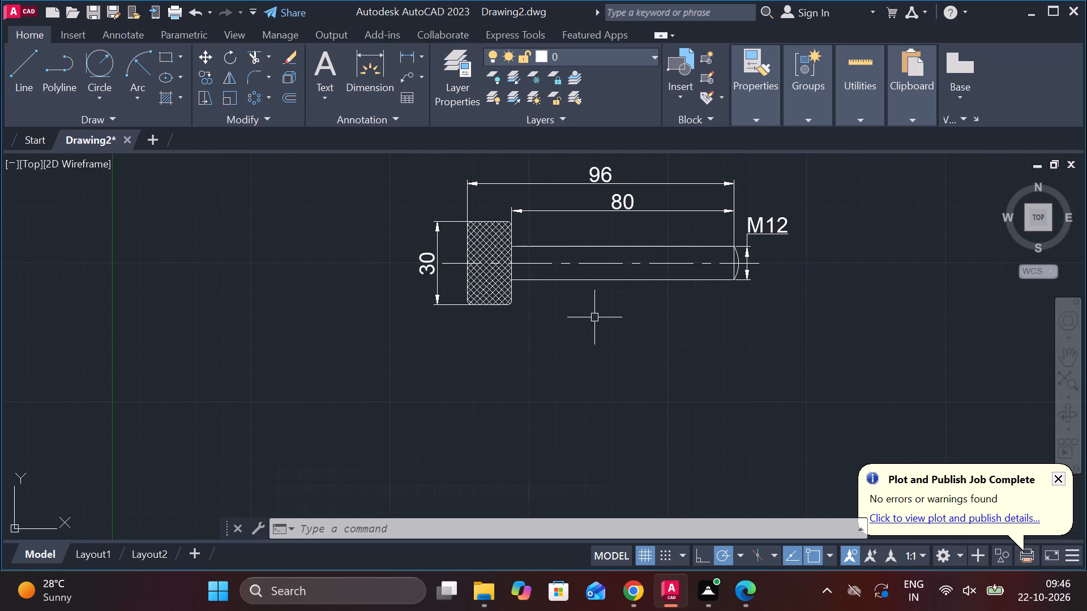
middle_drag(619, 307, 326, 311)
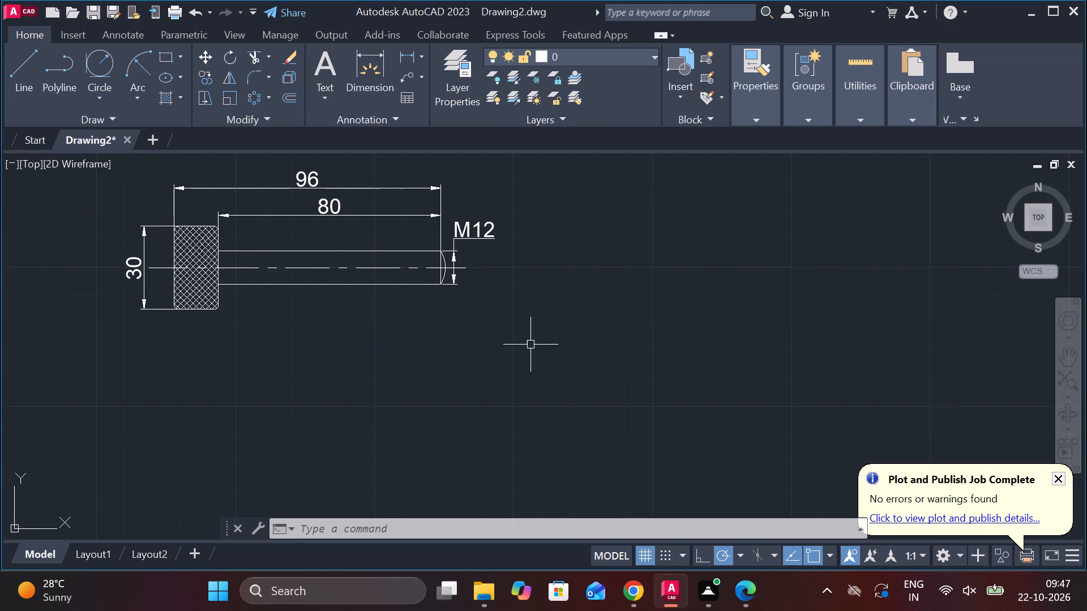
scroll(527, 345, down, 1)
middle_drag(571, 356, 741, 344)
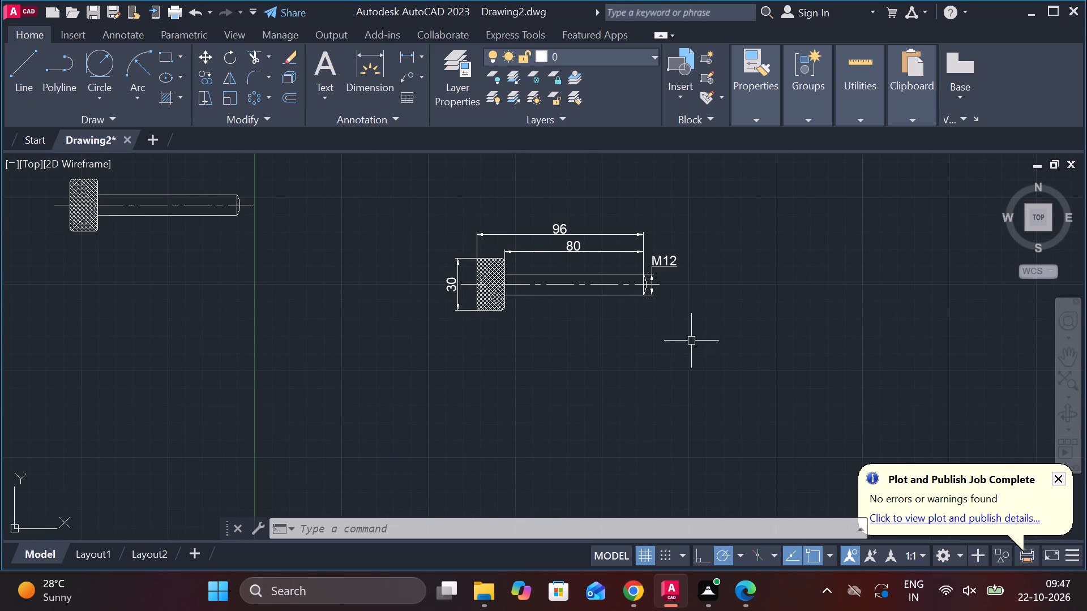
Add a multileader pointing at the shaft's lower edge, landing below the pin, with the text 1 at height 7.
scroll(568, 339, up, 1)
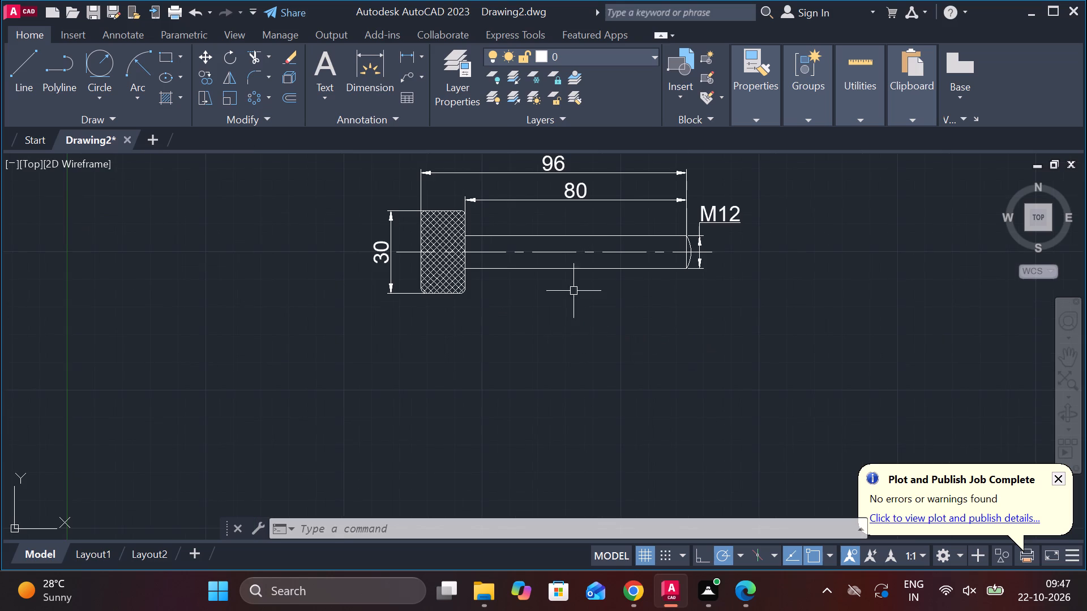
click(402, 82)
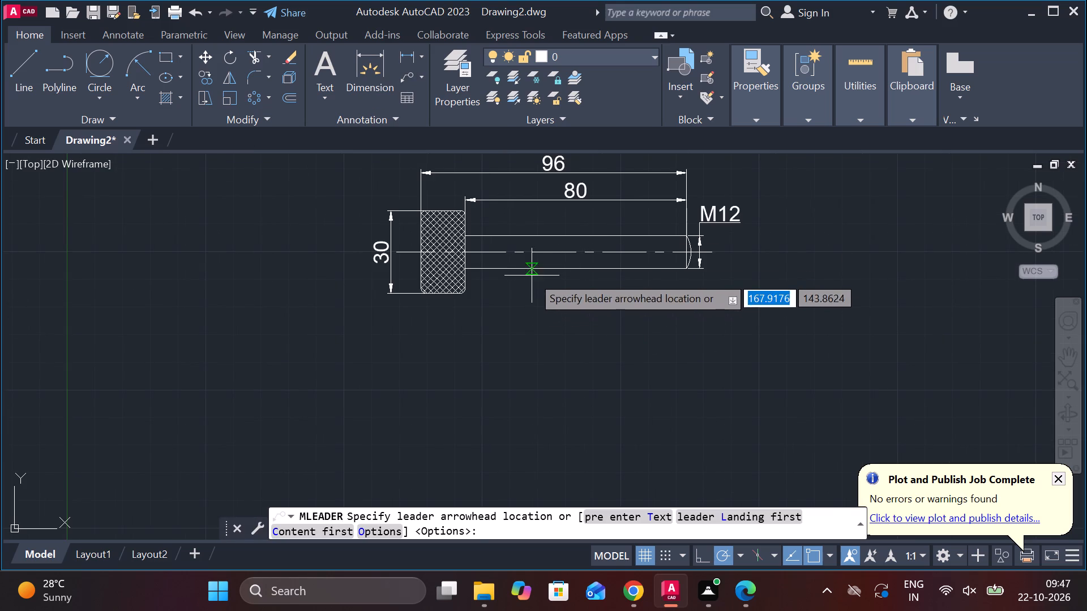
click(532, 276)
click(567, 324)
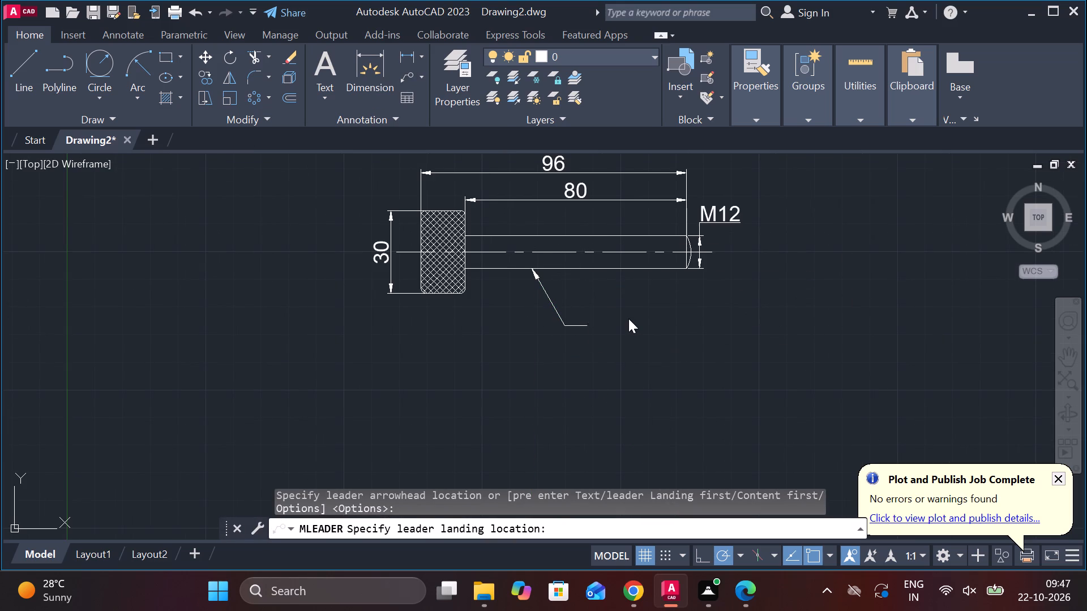
key(1)
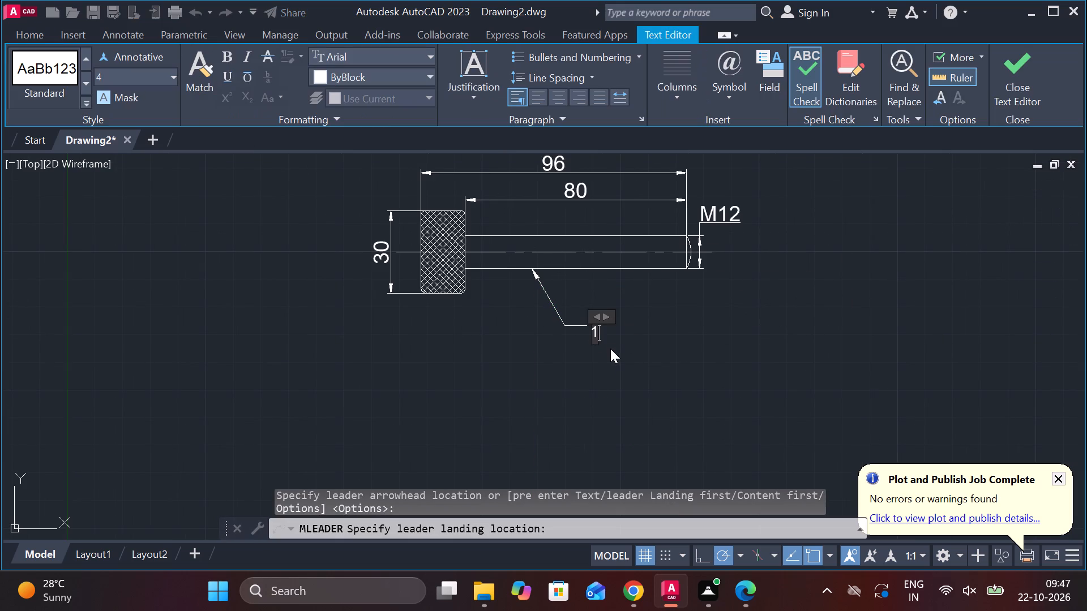
scroll(609, 348, up, 3)
drag(557, 298, 521, 291)
click(104, 78)
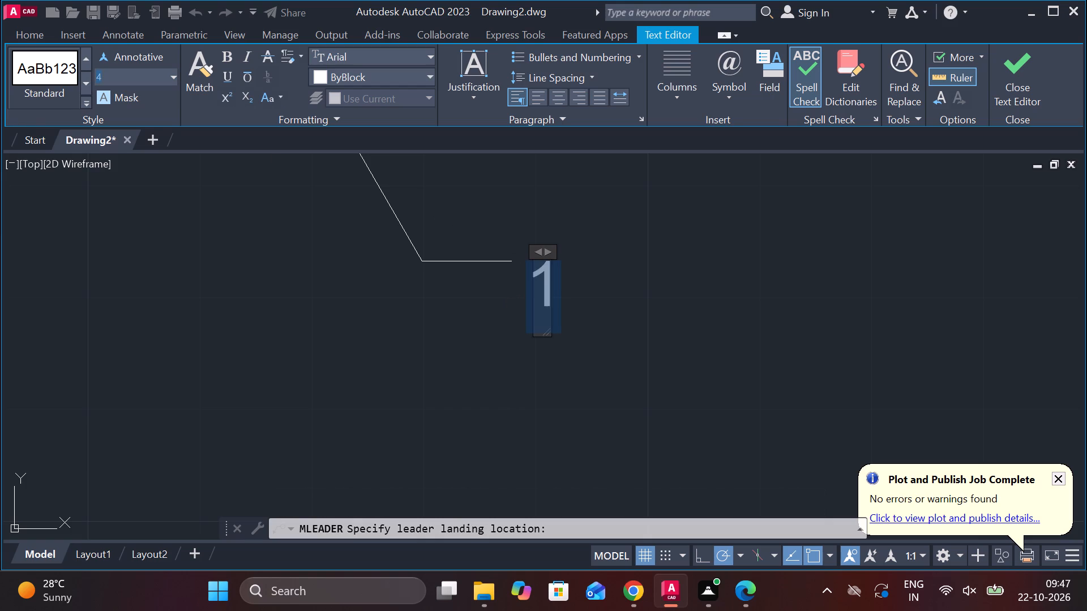
key(7)
key(Return)
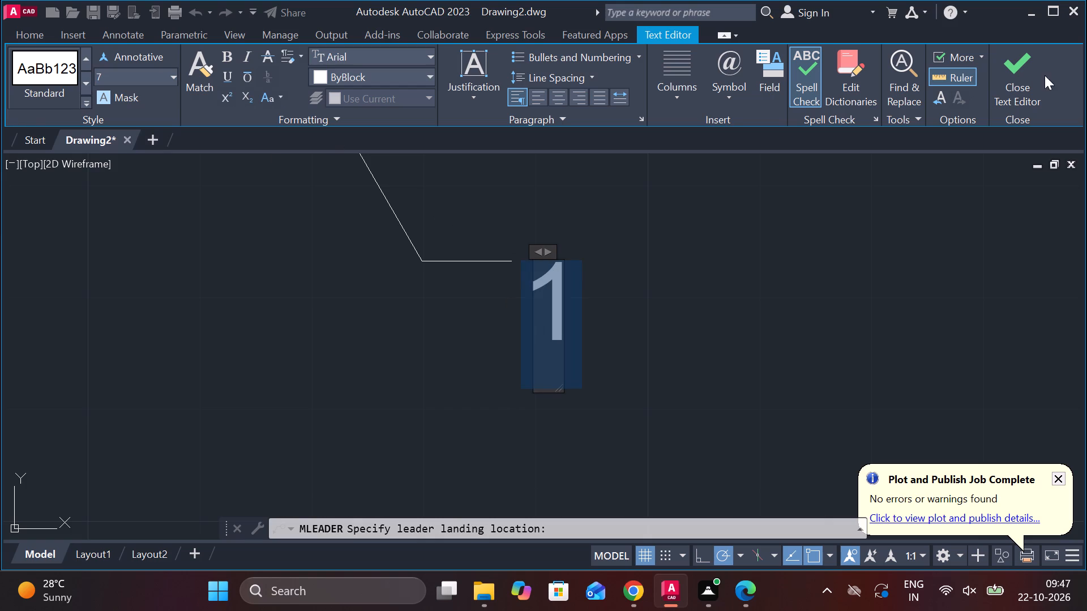
click(1016, 76)
Draw a circle of radius 10 in the empty space beyond the dimensioned pin's rounded end.
scroll(669, 277, down, 2)
scroll(773, 313, down, 2)
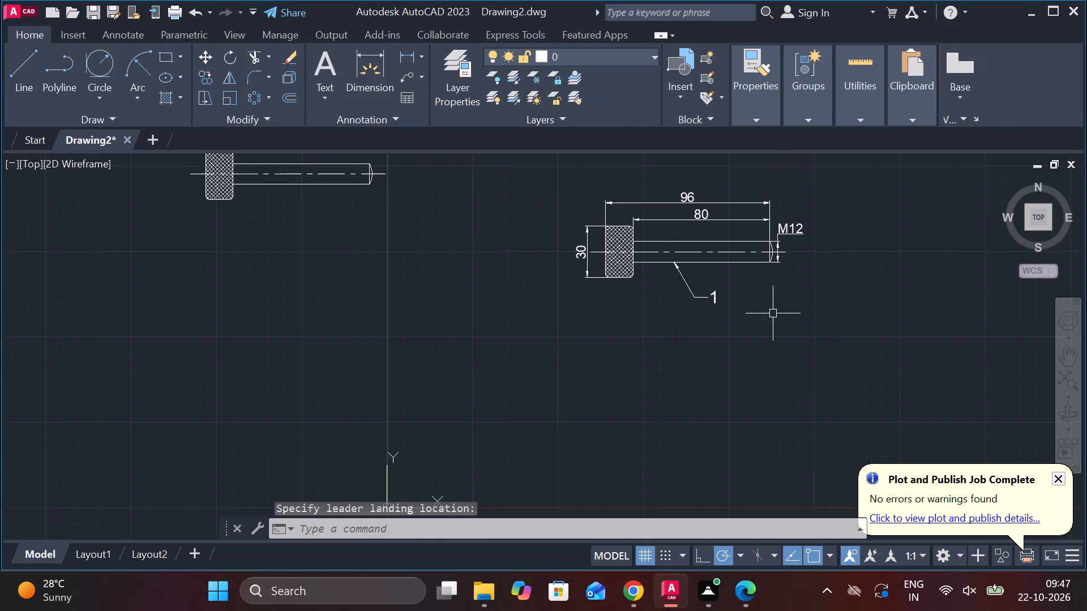
middle_drag(765, 313, 640, 305)
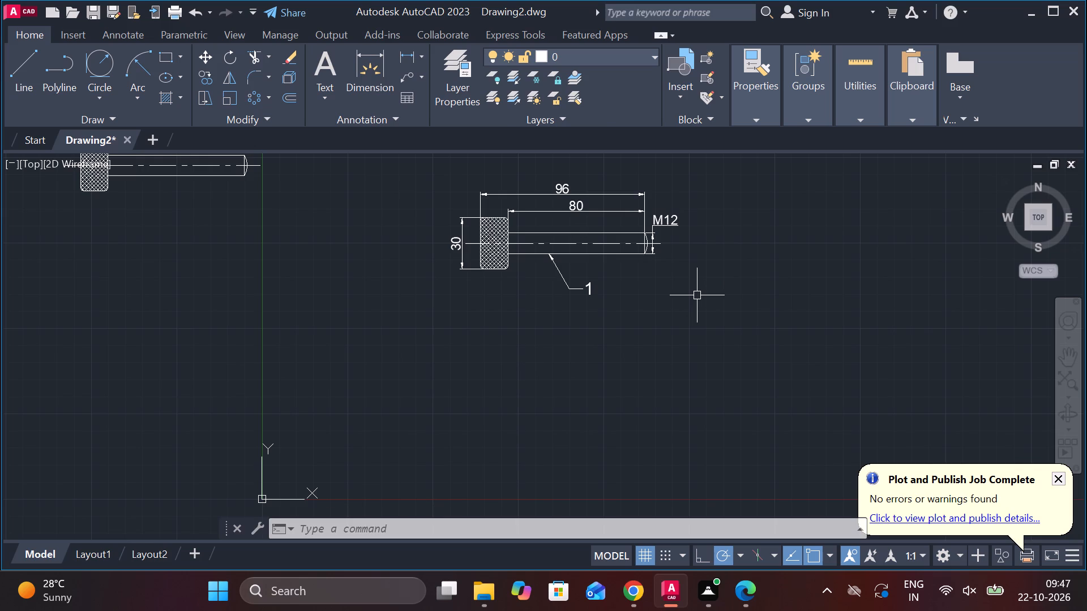
middle_drag(692, 297, 580, 322)
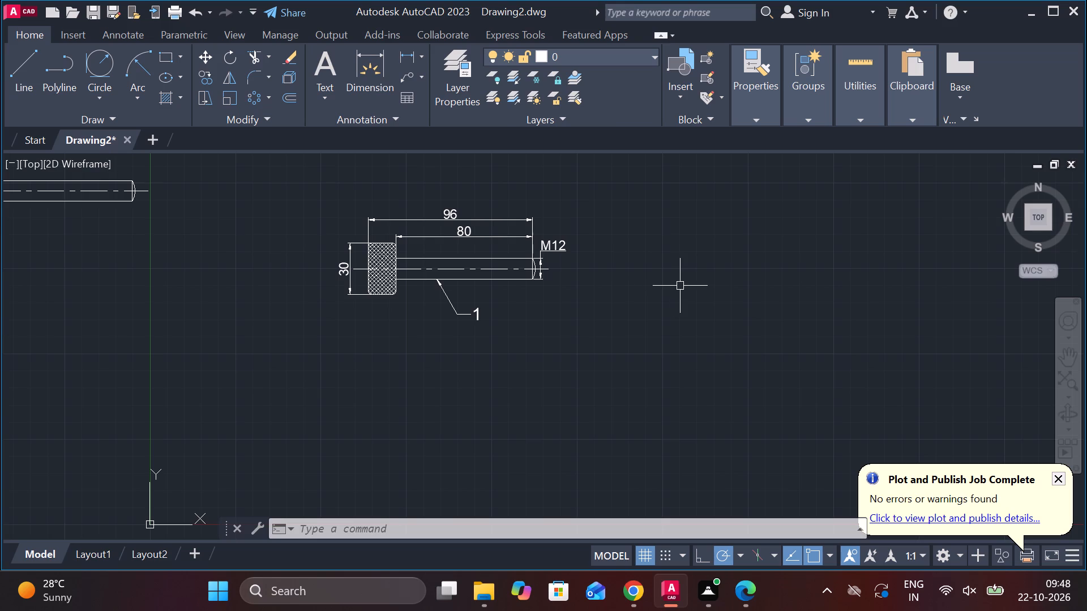
text(C)
key(space)
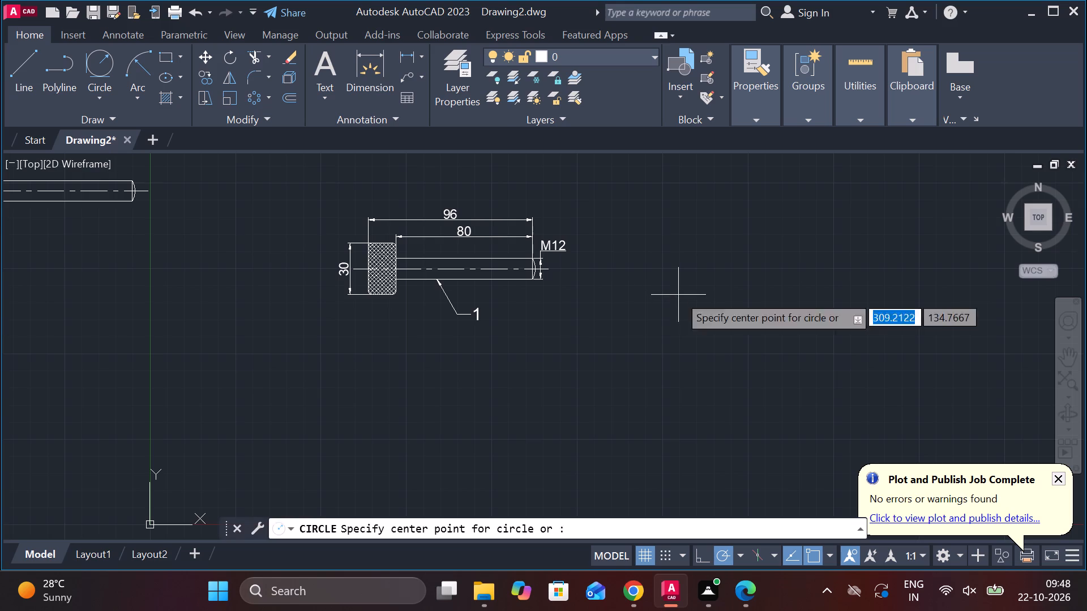
click(691, 239)
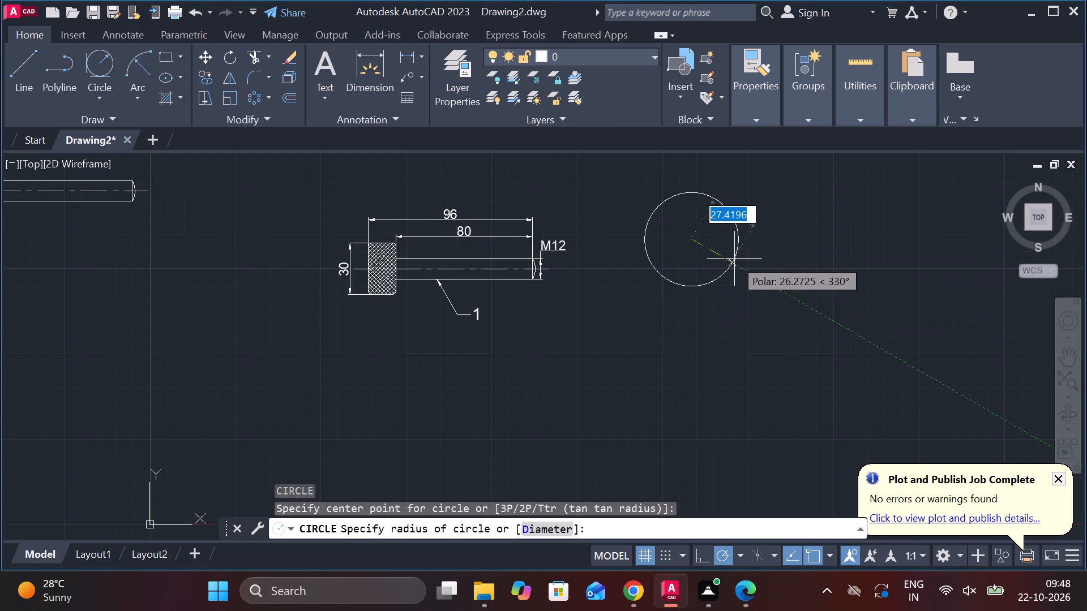
key(1)
key(0)
key(Return)
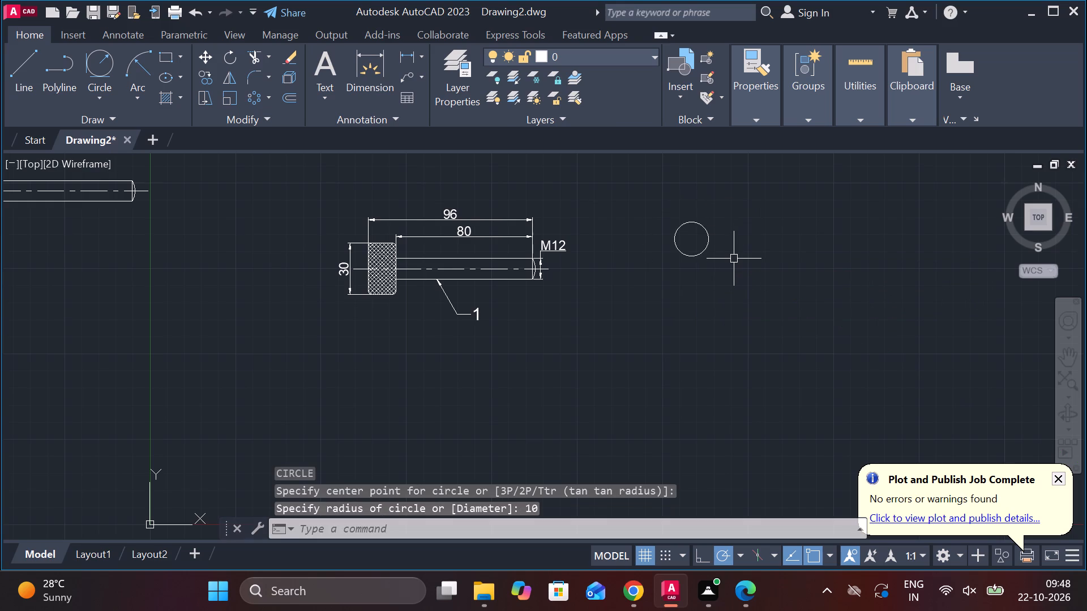
Draw a concentric circle of diameter 12 inside the radius 10 circle.
scroll(730, 256, up, 1)
text(C)
key(space)
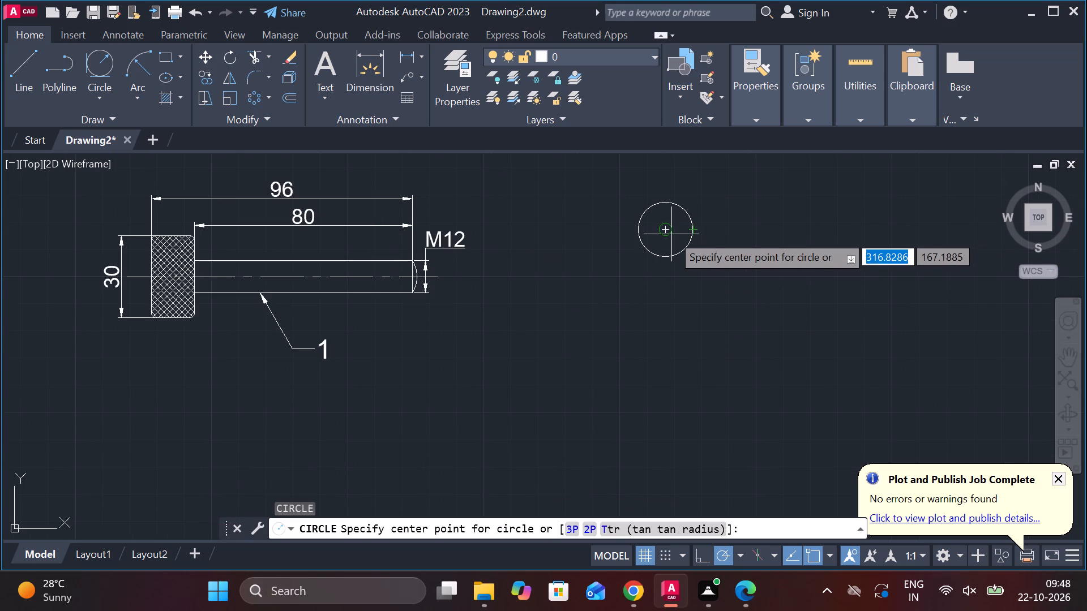
click(671, 234)
text(D)
key(space)
text(12)
key(space)
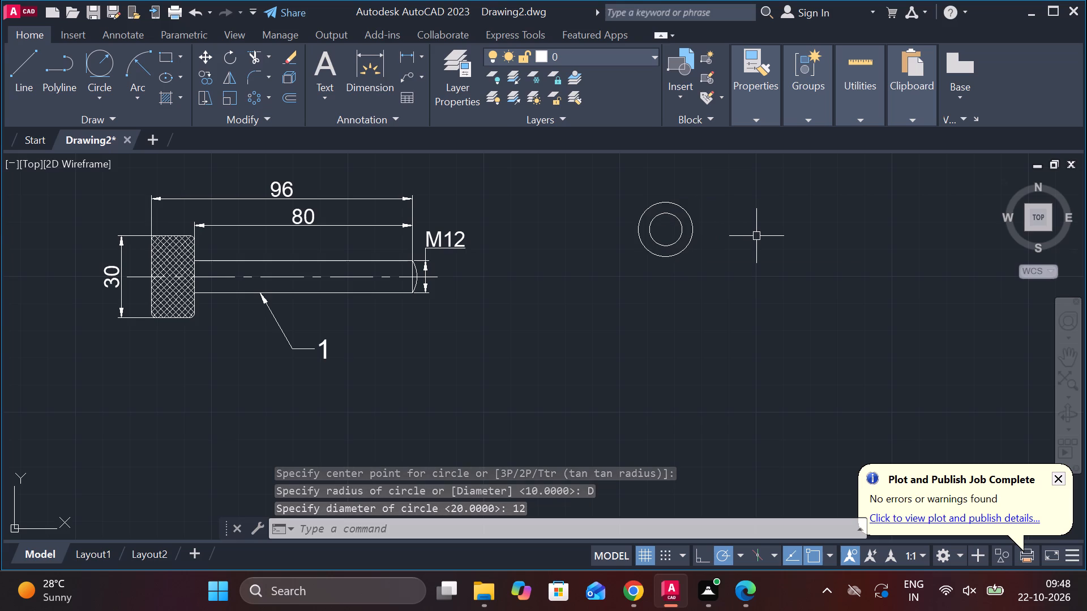
Draw a horizontal line through the centre of the two circles, extending slightly past the outer circle on both sides.
key(l)
key(Return)
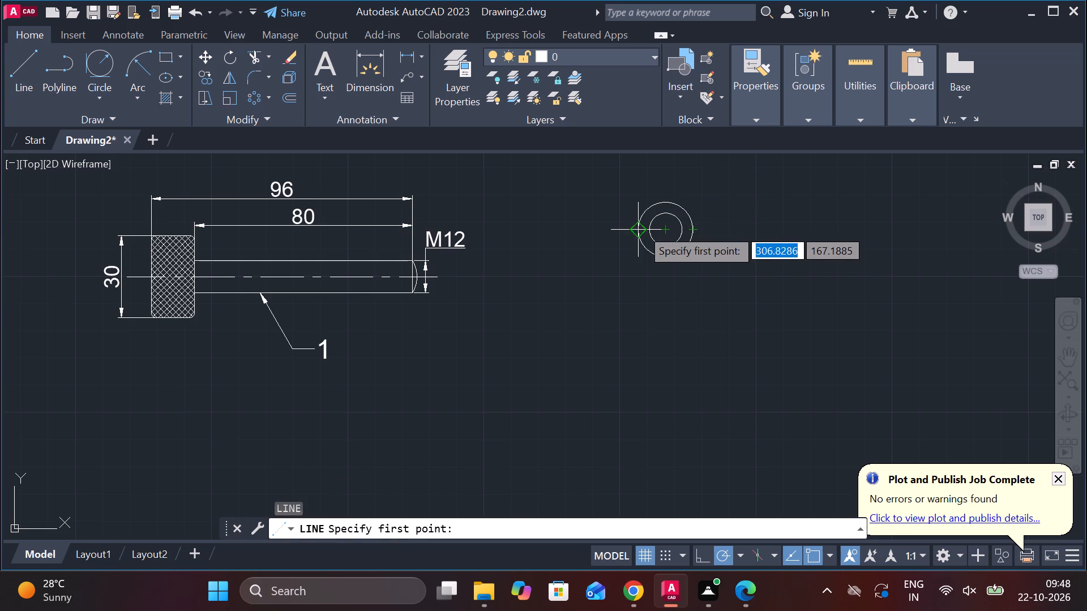
click(624, 228)
click(712, 228)
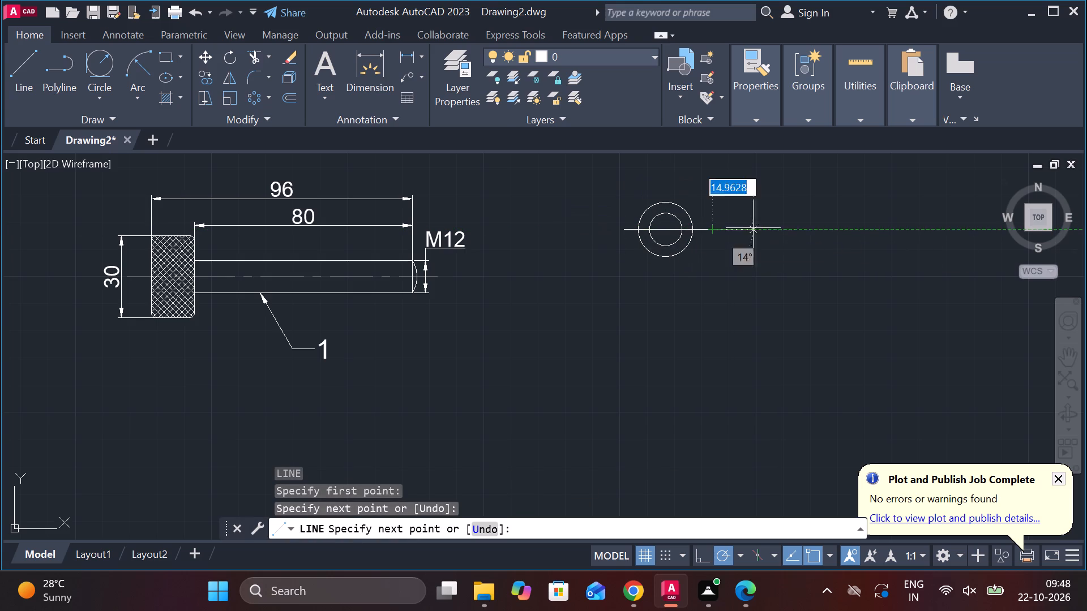
key(Escape)
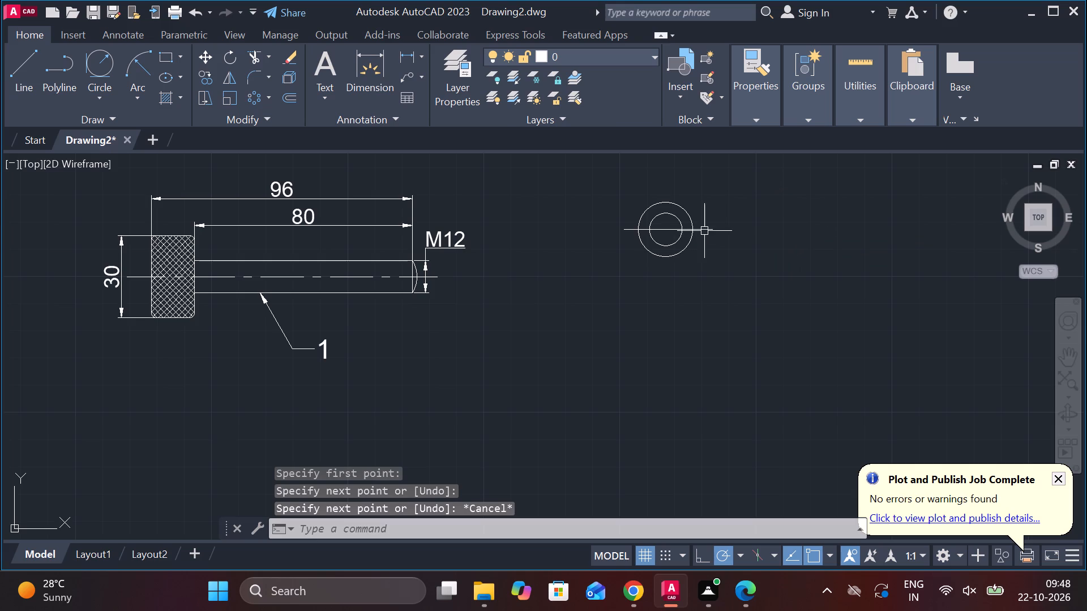
Offset the horizontal centreline 35 downward, and offset the resulting line a further 13 downward.
click(704, 231)
key(o)
key(Return)
key(Return)
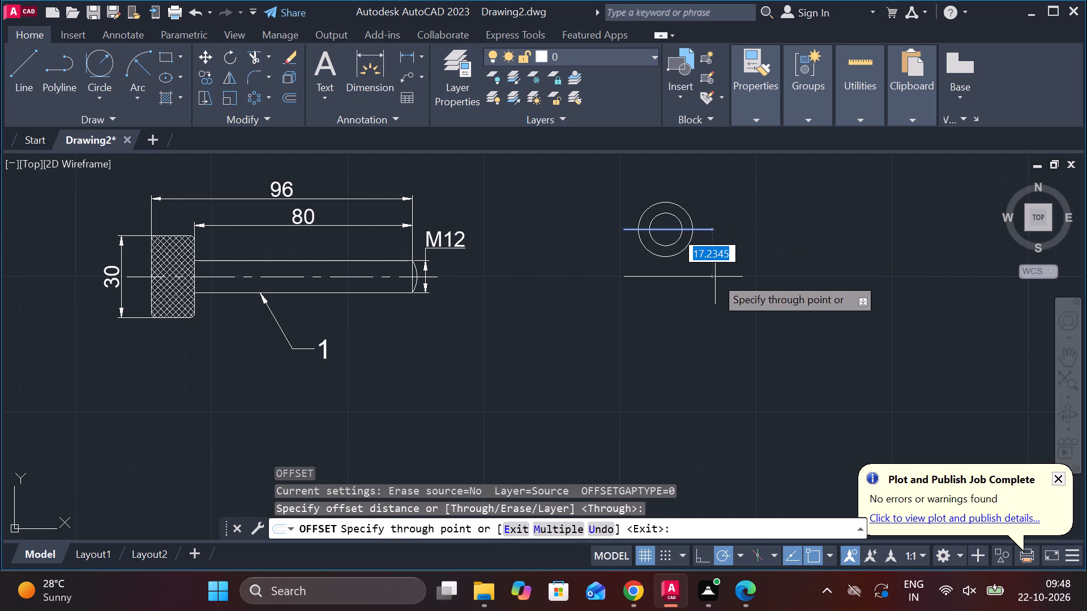
text(35)
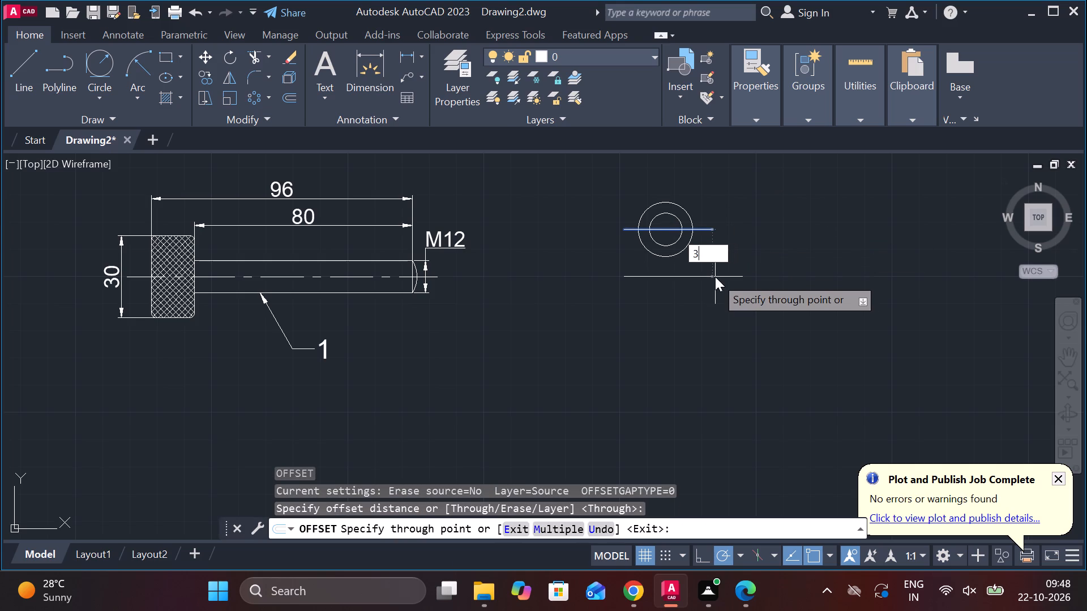
key(Return)
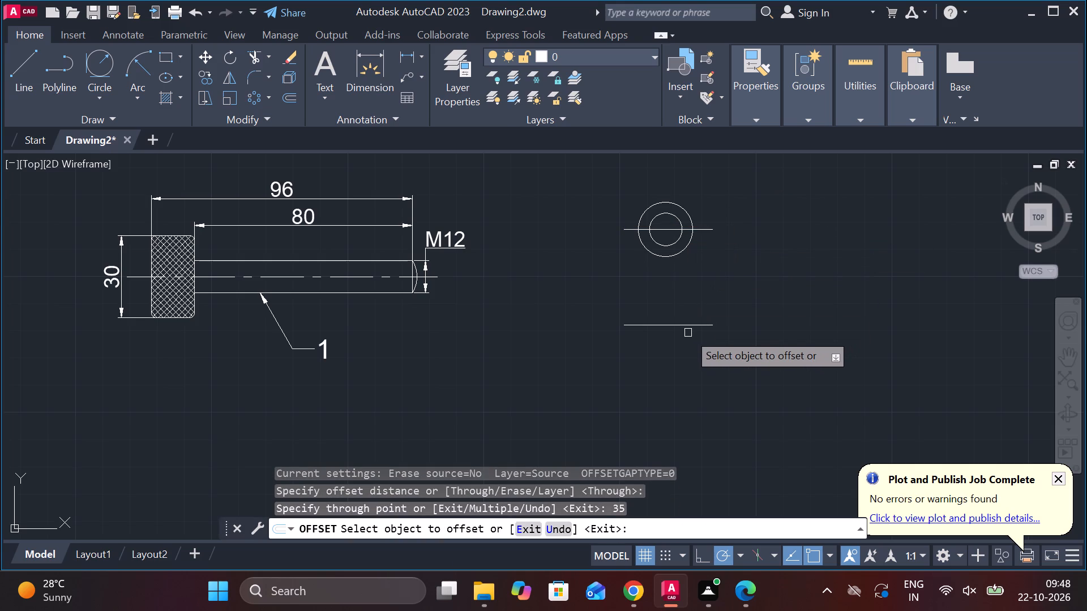
click(688, 329)
text(13)
key(Return)
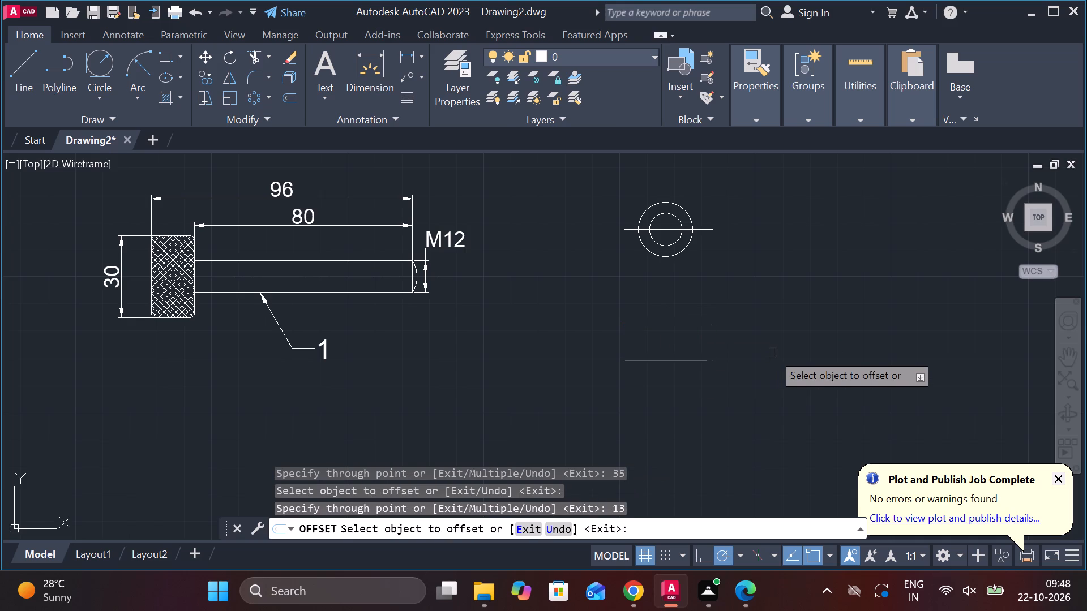
key(Escape)
Draw a vertical centreline from the top of the radius 10 circle through its centre, ending slightly below the lowest horizontal line.
key(l)
key(Return)
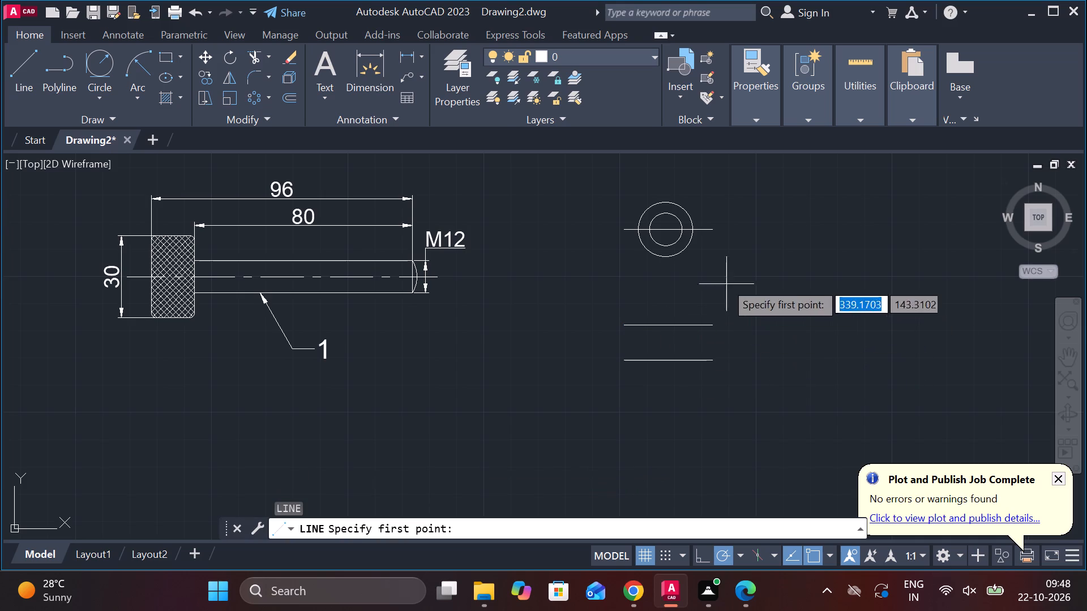
click(664, 184)
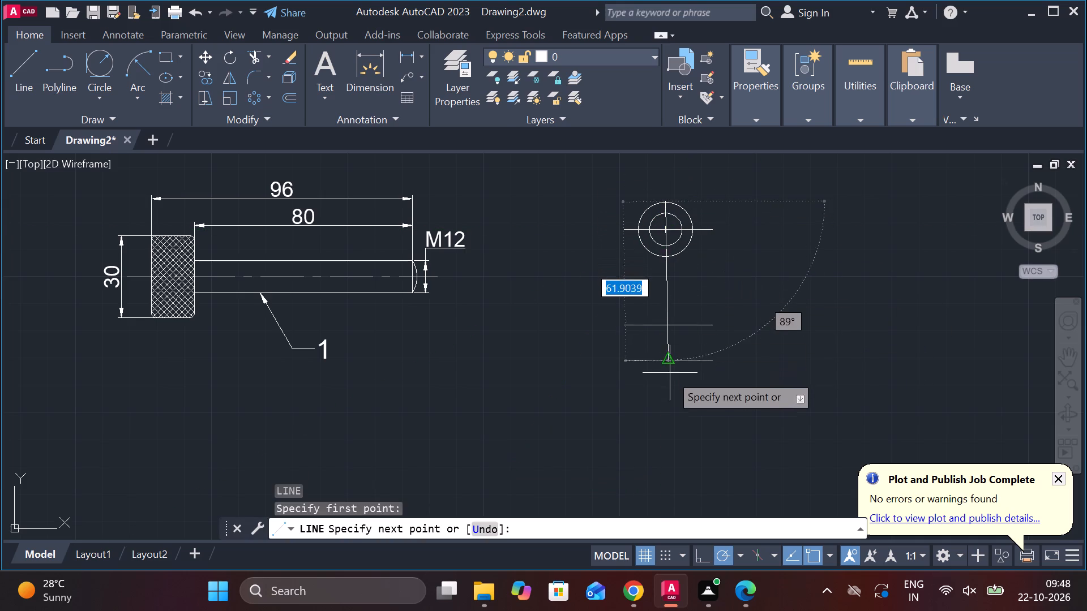
click(670, 381)
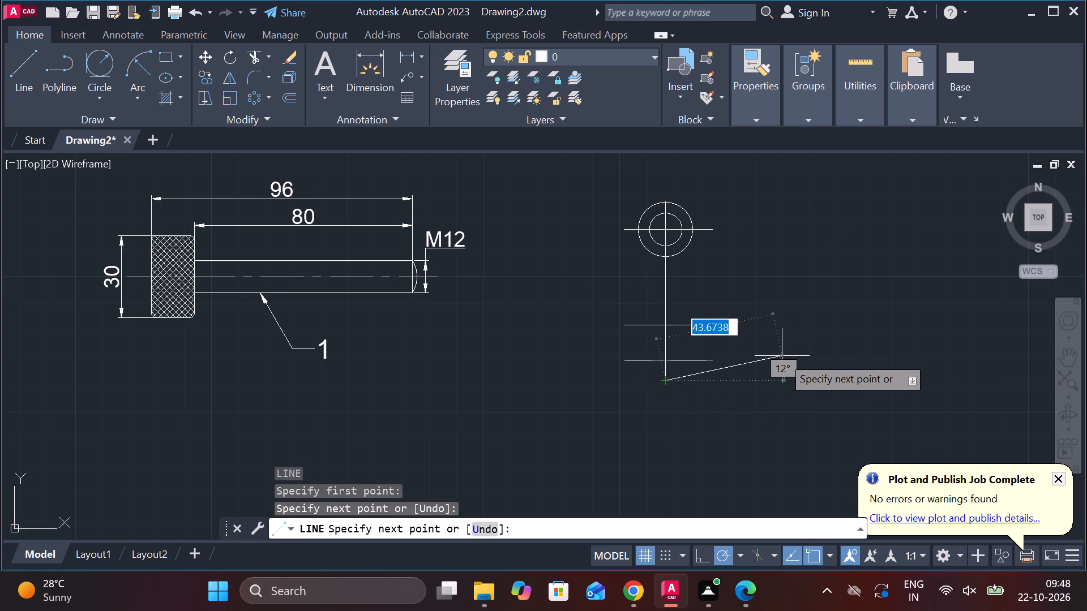
key(Escape)
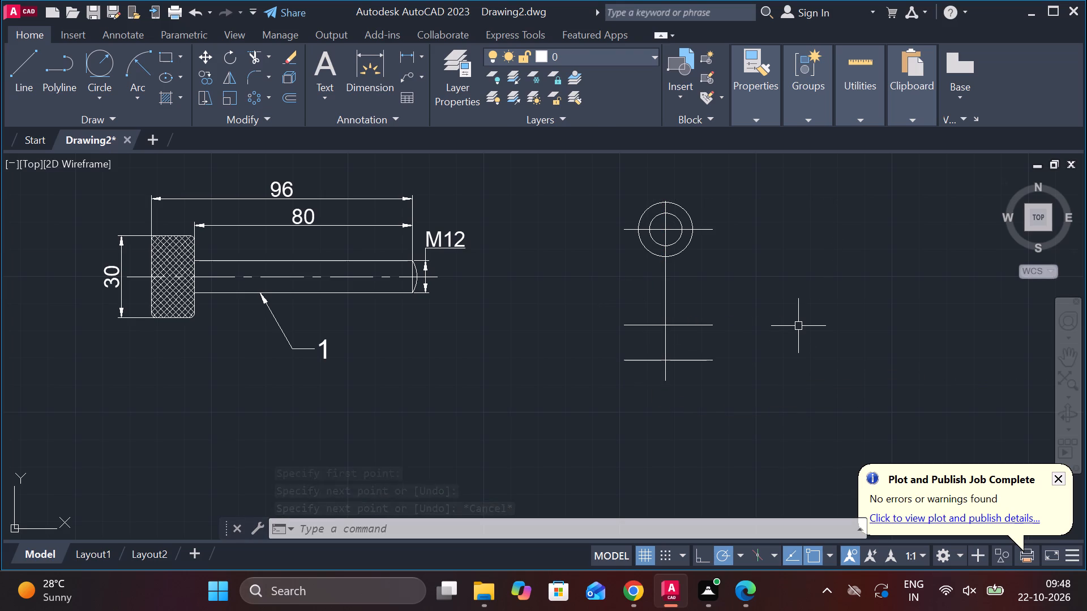
Draw a circle of diameter 9 centred where the vertical centreline crosses the middle horizontal line.
scroll(764, 348, up, 2)
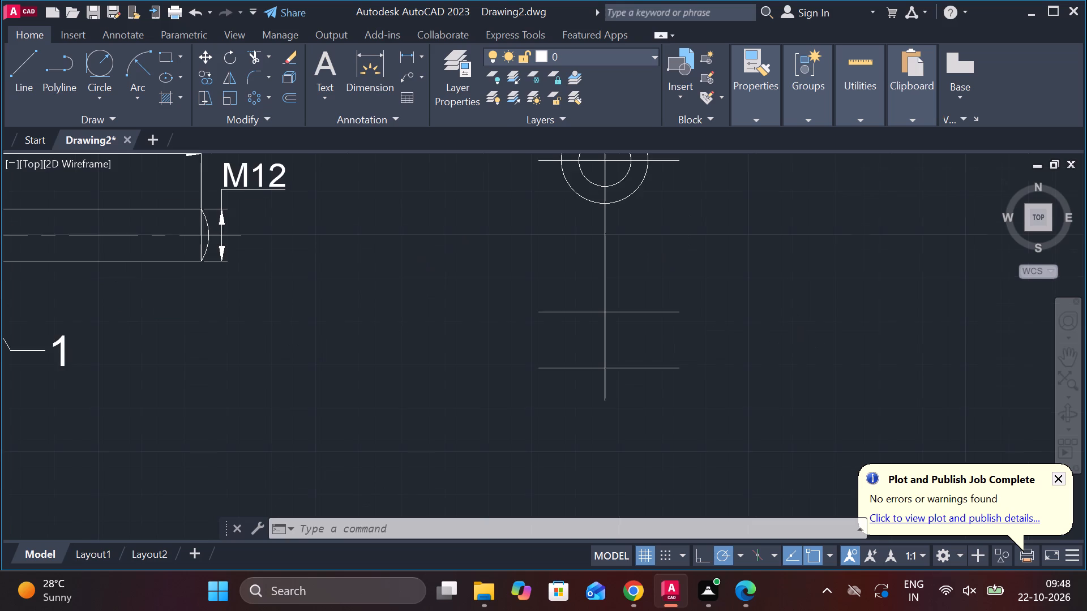
text(C)
key(space)
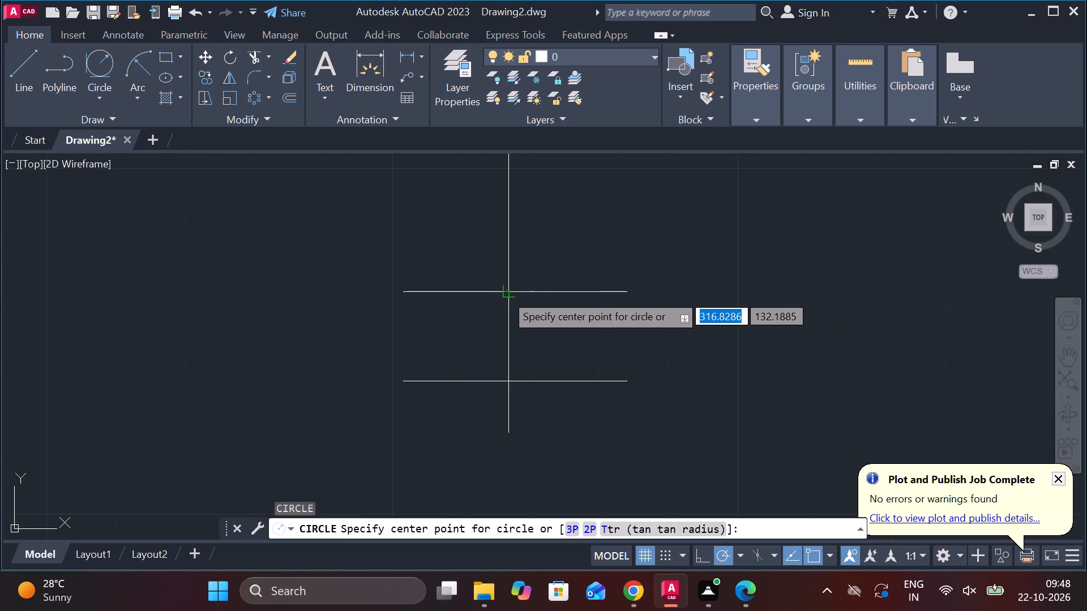
click(506, 294)
text(D 9)
key(Return)
Draw a concentric circle of diameter 16 around the diameter 9 circle.
key(space)
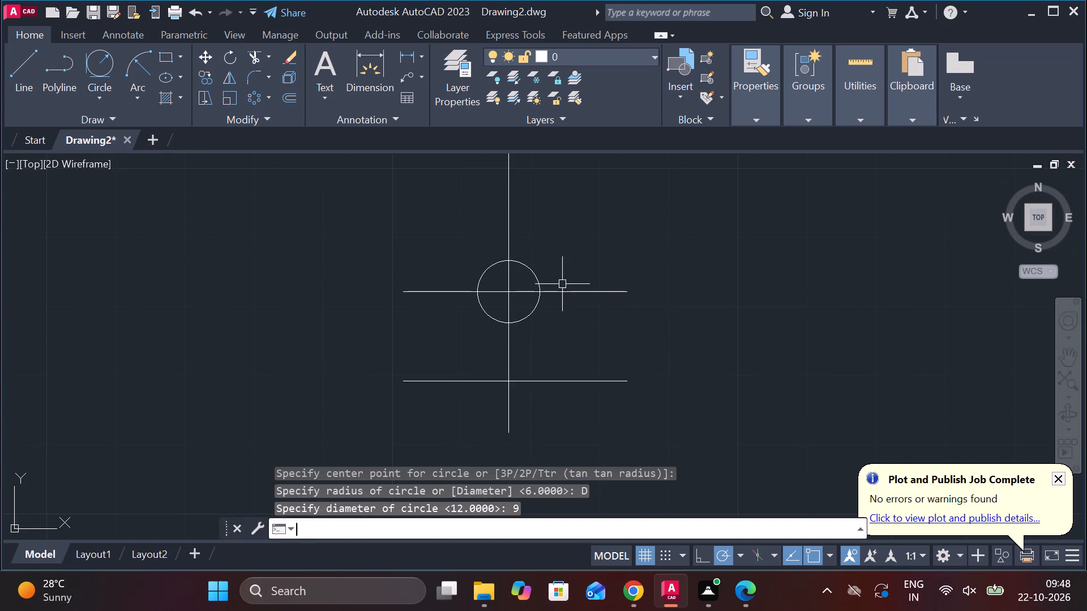
scroll(504, 291, up, 2)
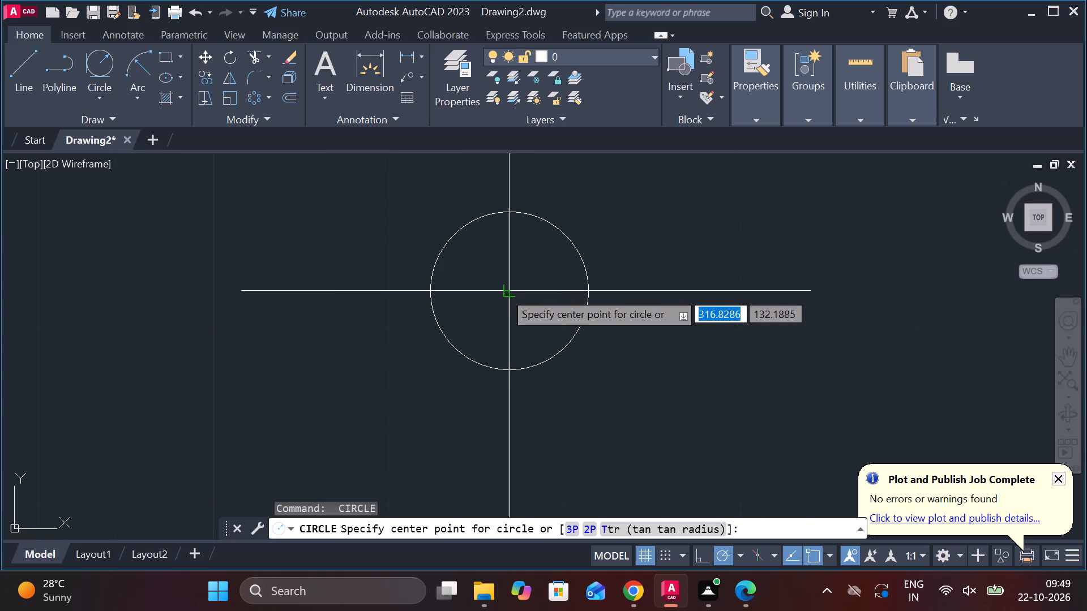
click(506, 287)
text(D 16)
key(Return)
scroll(657, 345, down, 3)
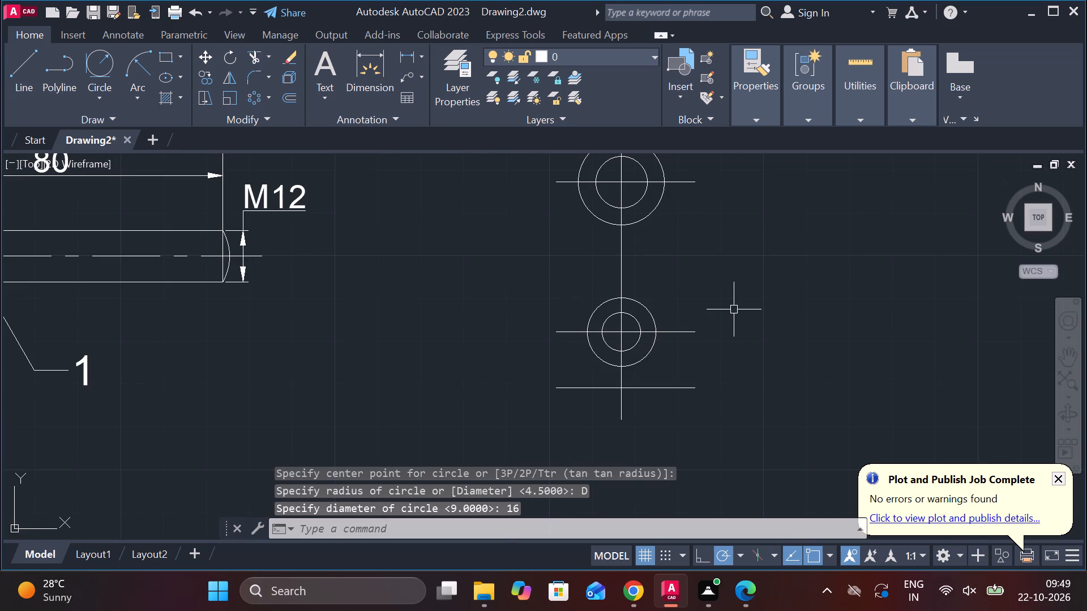
Draw vertical side lines from the radius 10 circle's left and right quadrants down past the lowest horizontal line.
key(l)
key(Return)
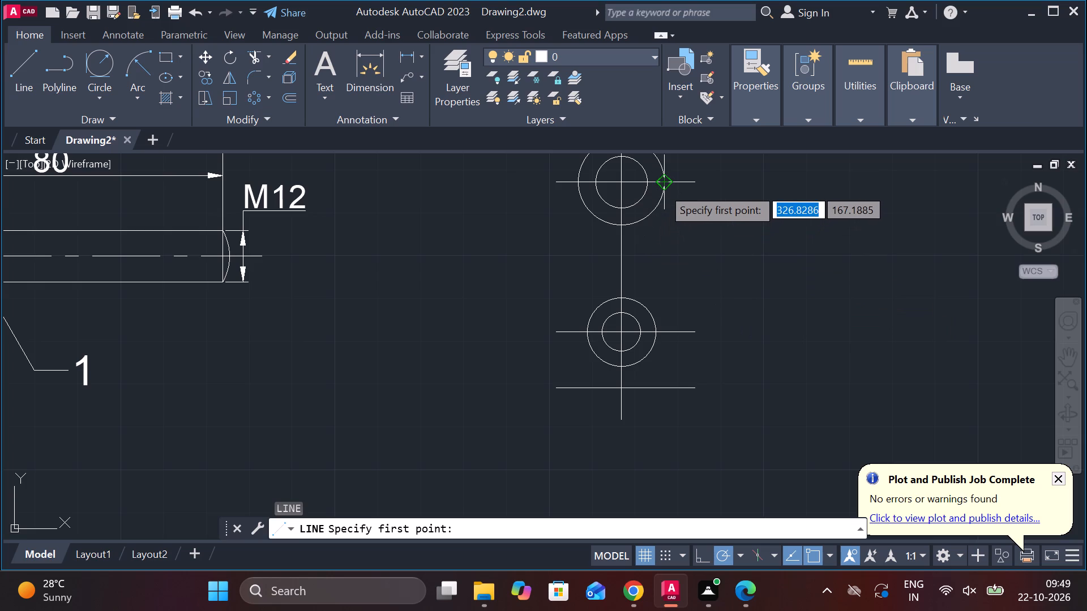
click(662, 187)
click(664, 414)
key(Escape)
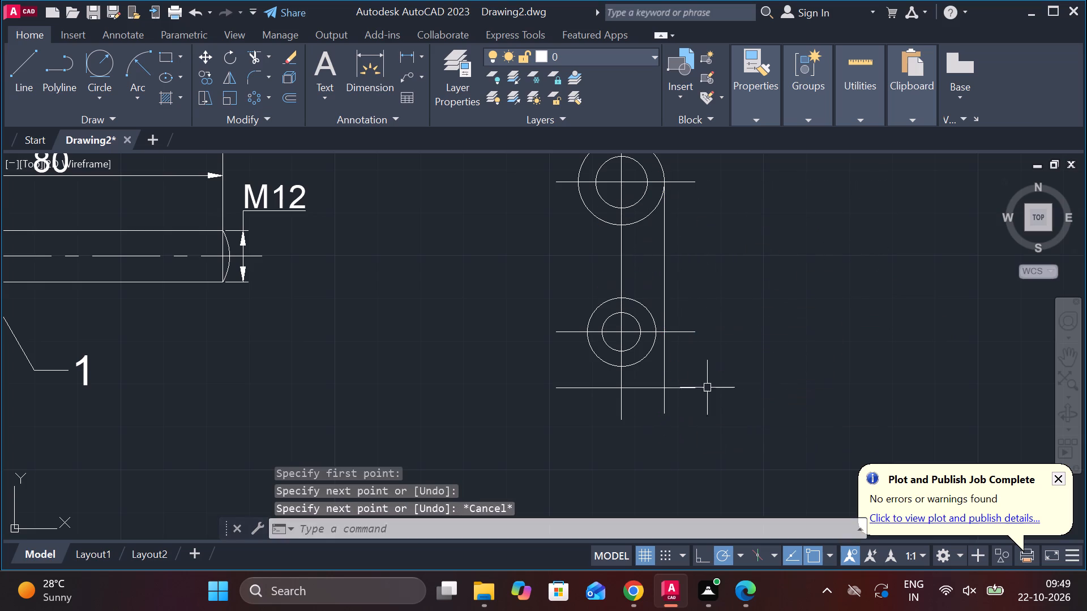
key(space)
click(573, 187)
click(577, 437)
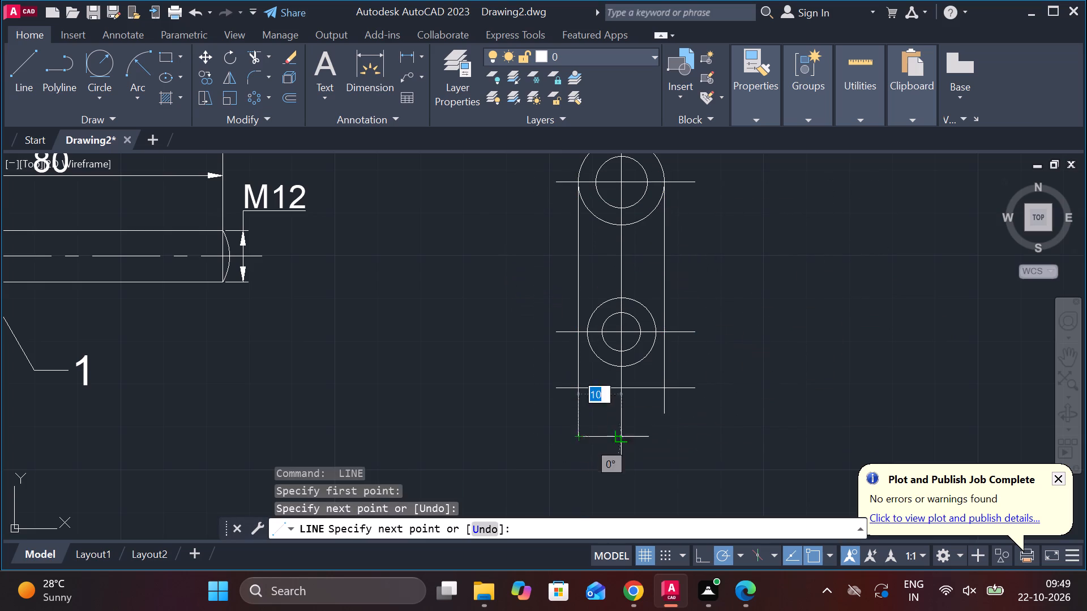
key(Escape)
Trim the overhanging ends of both side lines and the bottom horizontal line to form square lower corners.
text(TR)
key(space)
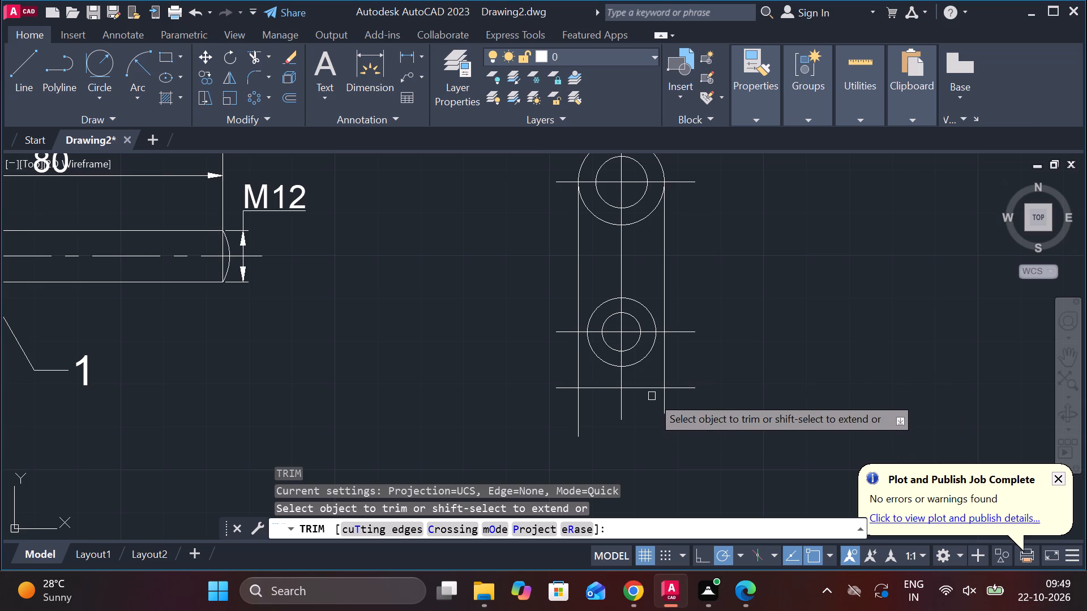
click(666, 403)
click(575, 405)
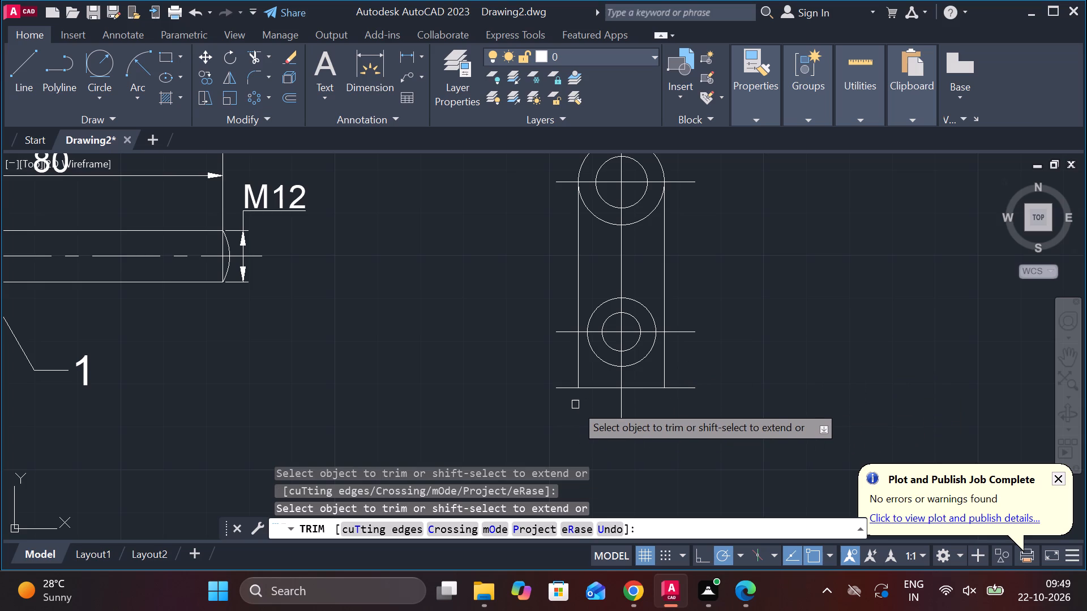
click(567, 391)
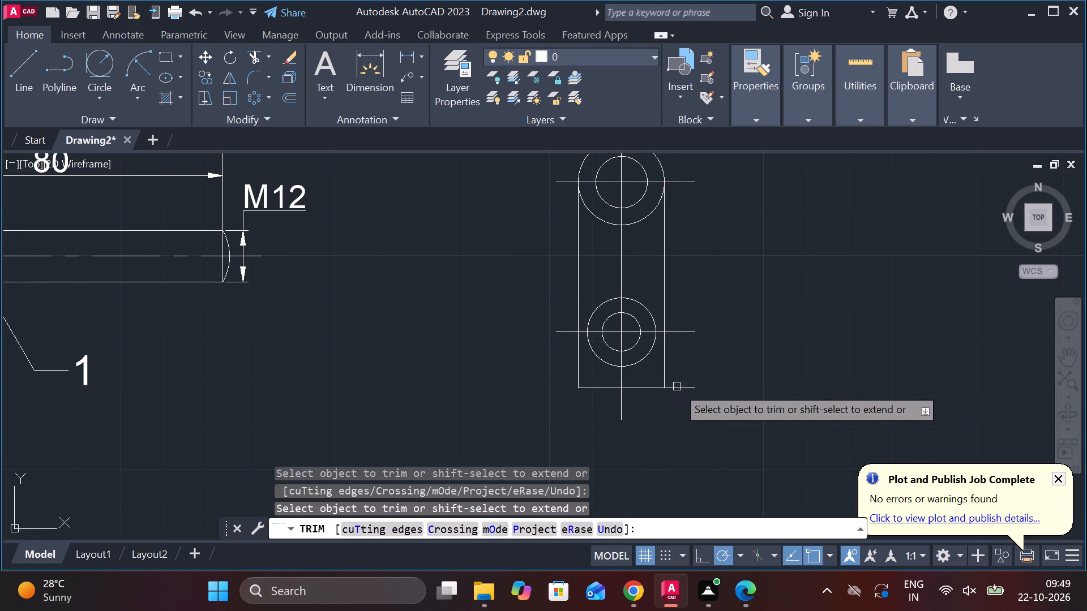
click(674, 388)
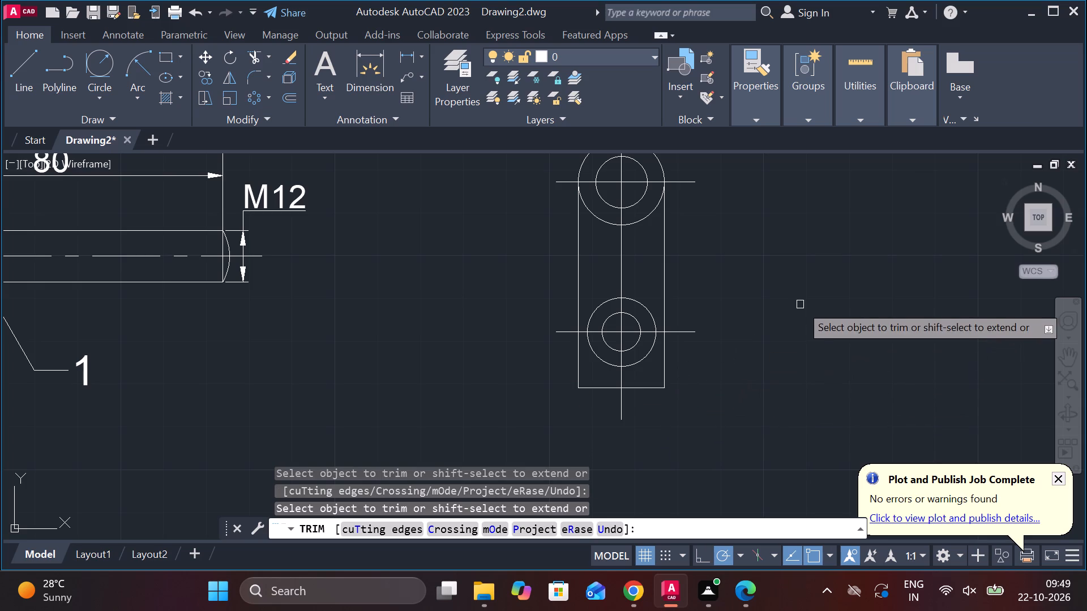
middle_drag(722, 270, 720, 289)
scroll(713, 280, down, 1)
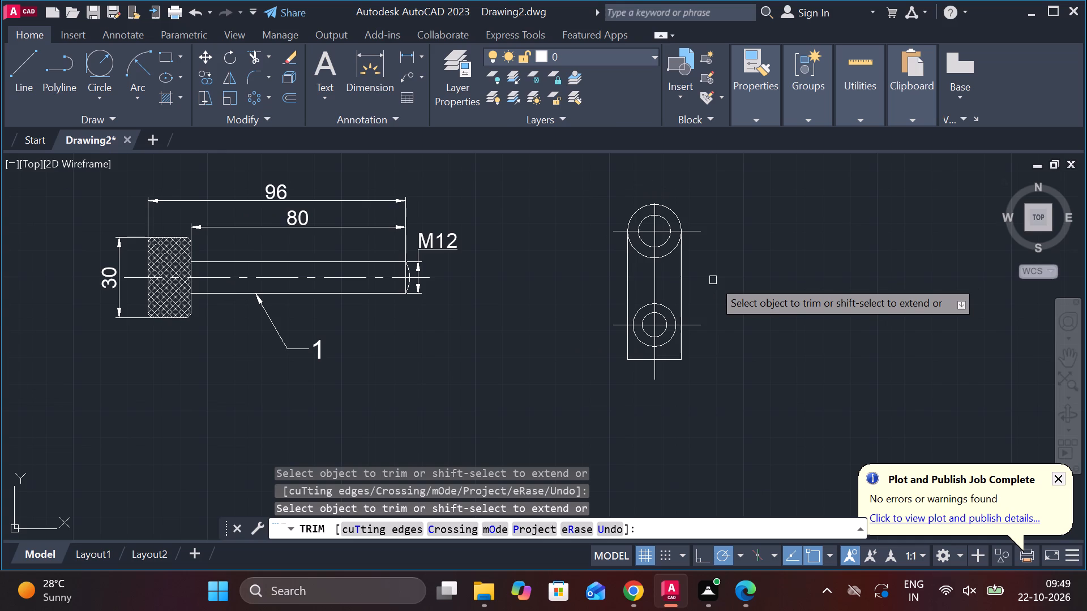
key(Escape)
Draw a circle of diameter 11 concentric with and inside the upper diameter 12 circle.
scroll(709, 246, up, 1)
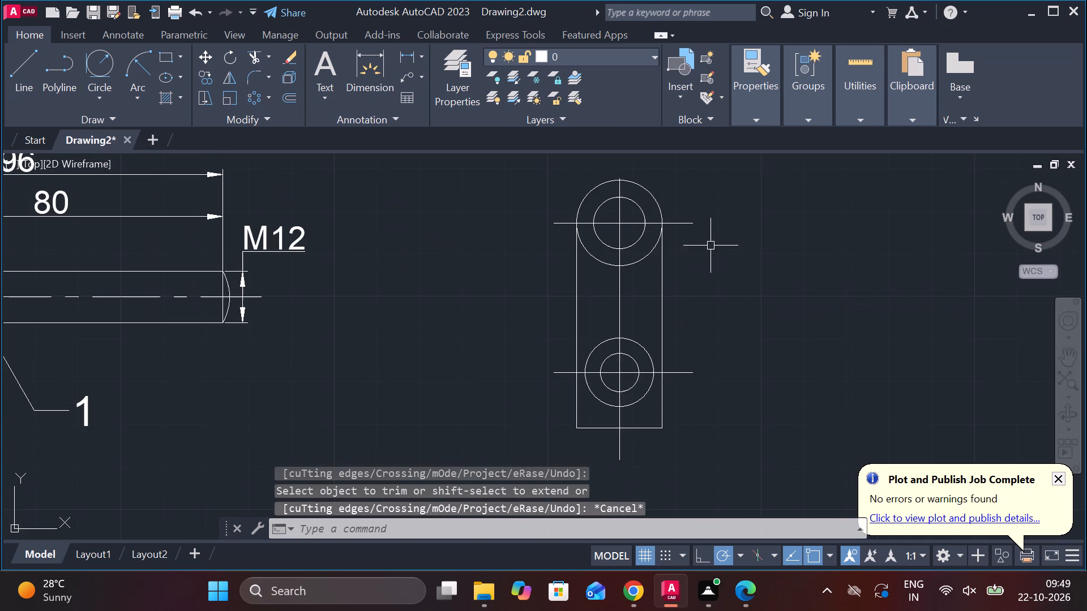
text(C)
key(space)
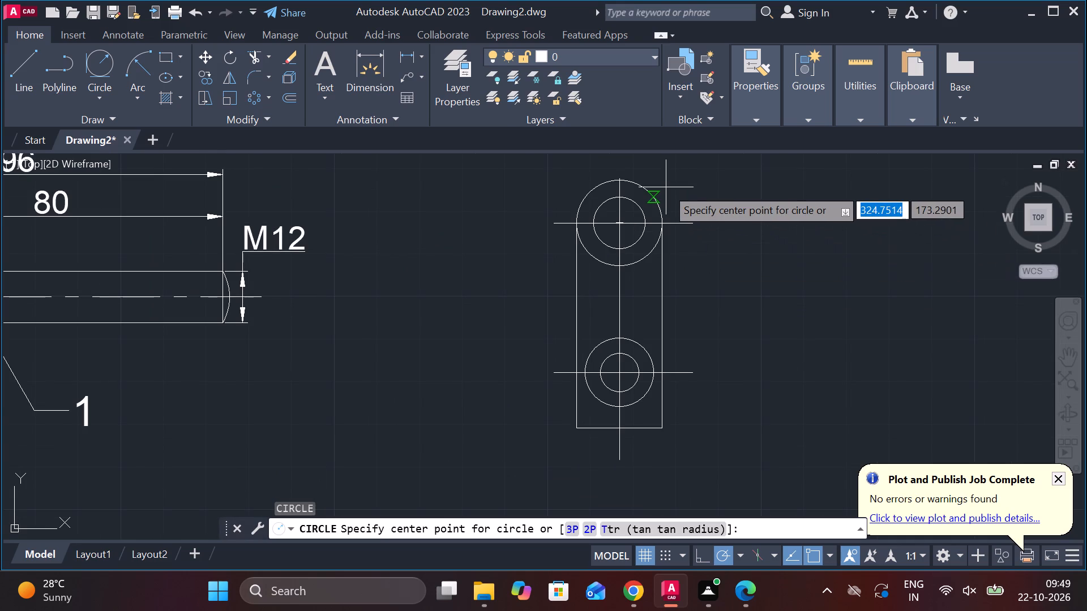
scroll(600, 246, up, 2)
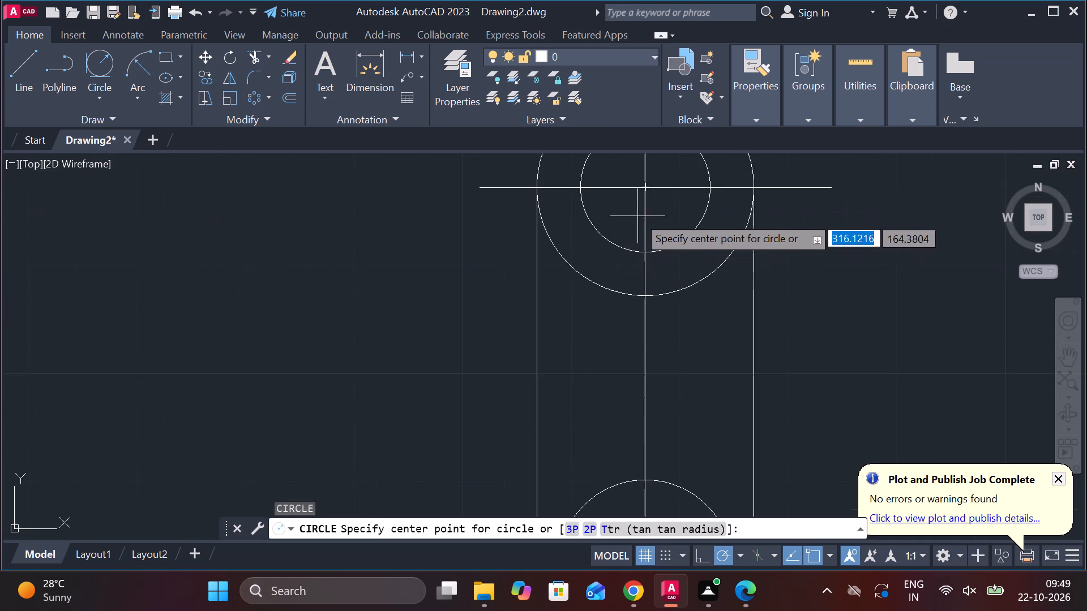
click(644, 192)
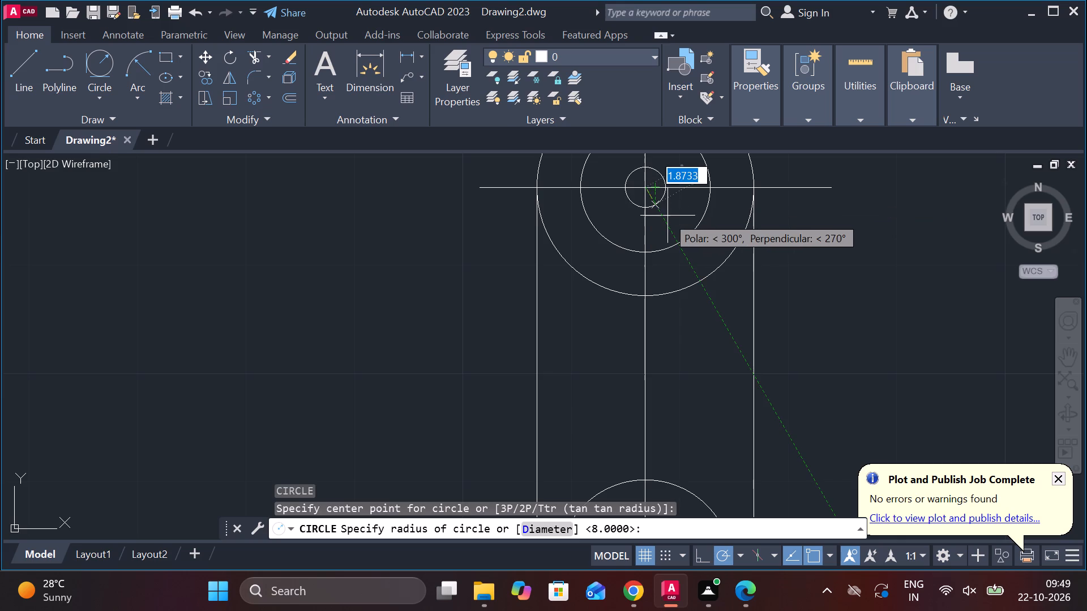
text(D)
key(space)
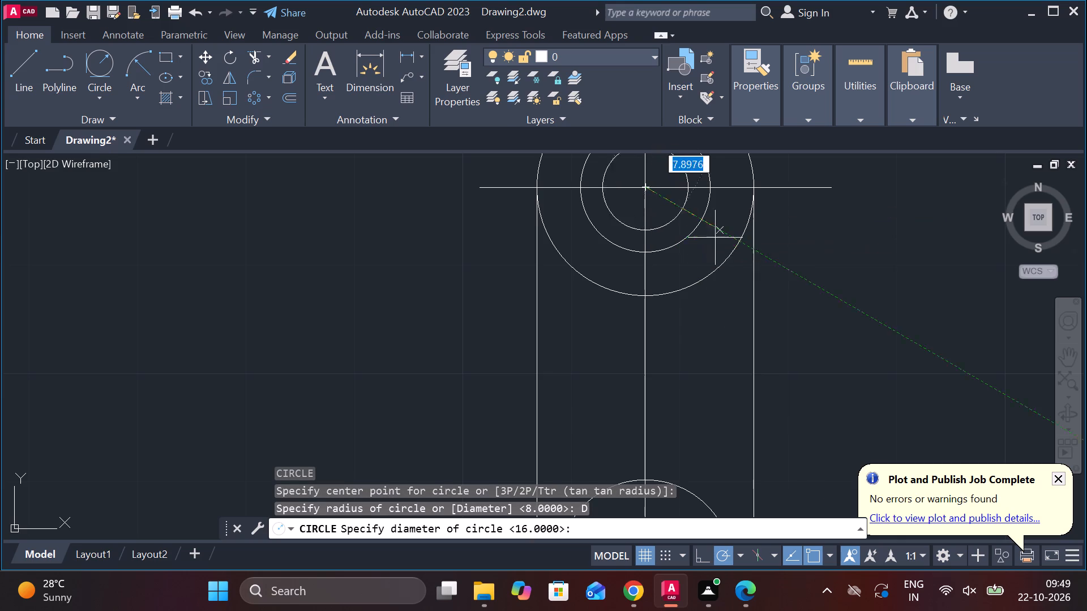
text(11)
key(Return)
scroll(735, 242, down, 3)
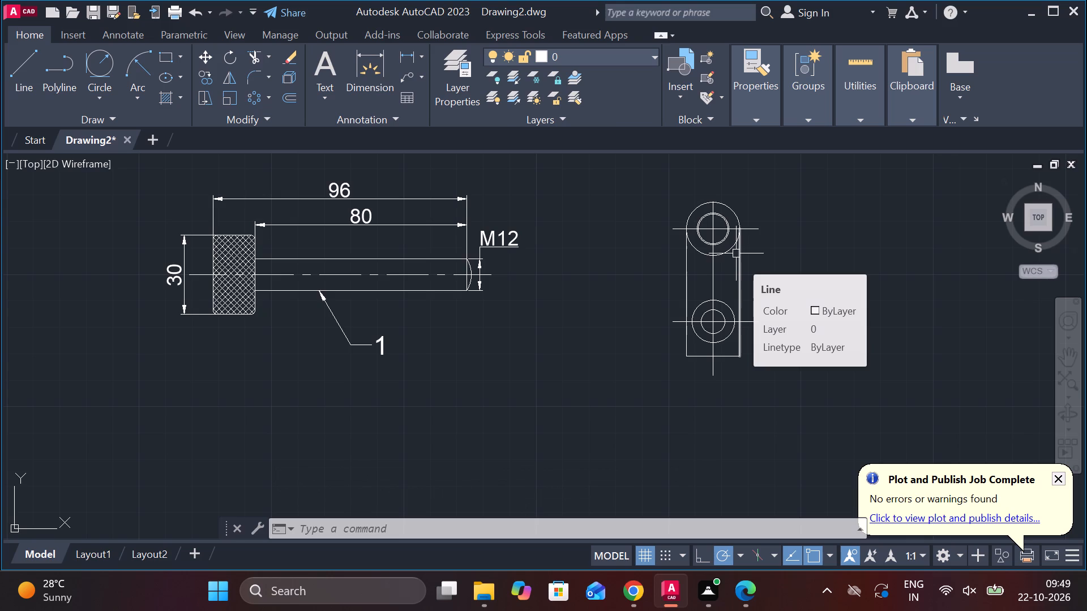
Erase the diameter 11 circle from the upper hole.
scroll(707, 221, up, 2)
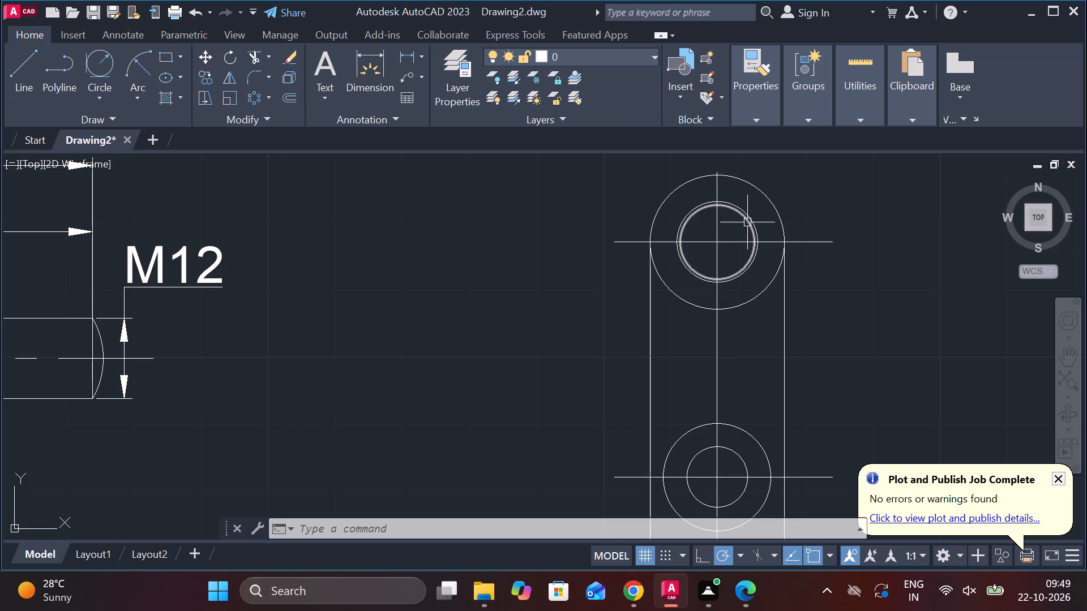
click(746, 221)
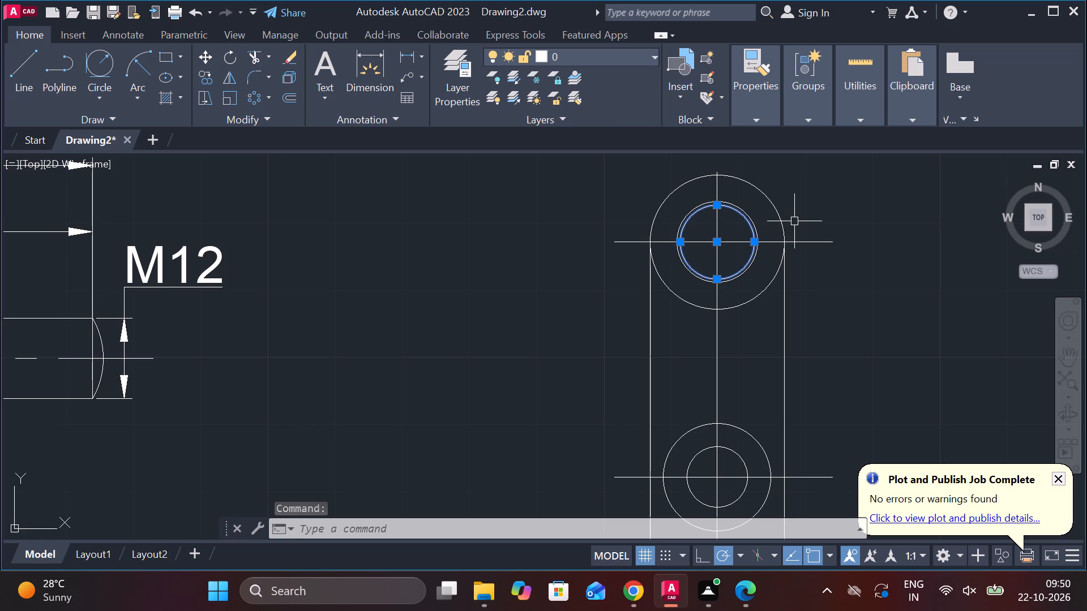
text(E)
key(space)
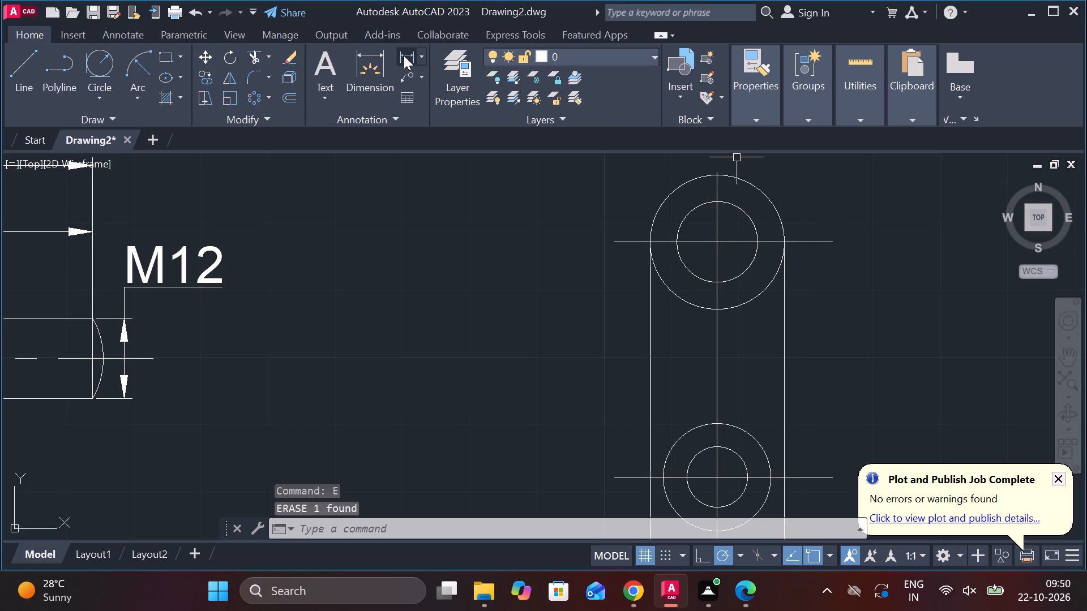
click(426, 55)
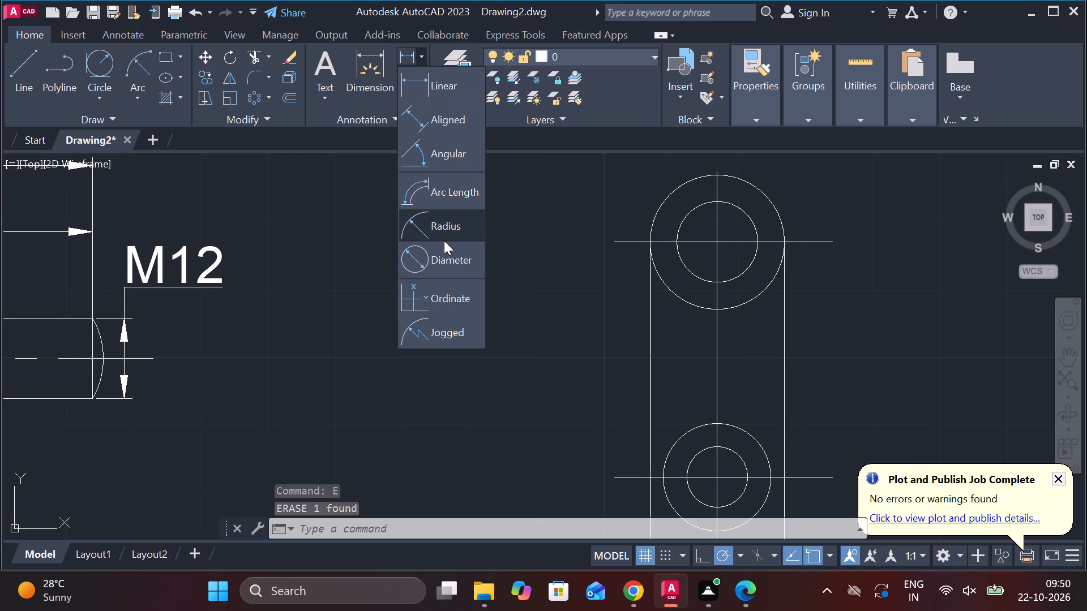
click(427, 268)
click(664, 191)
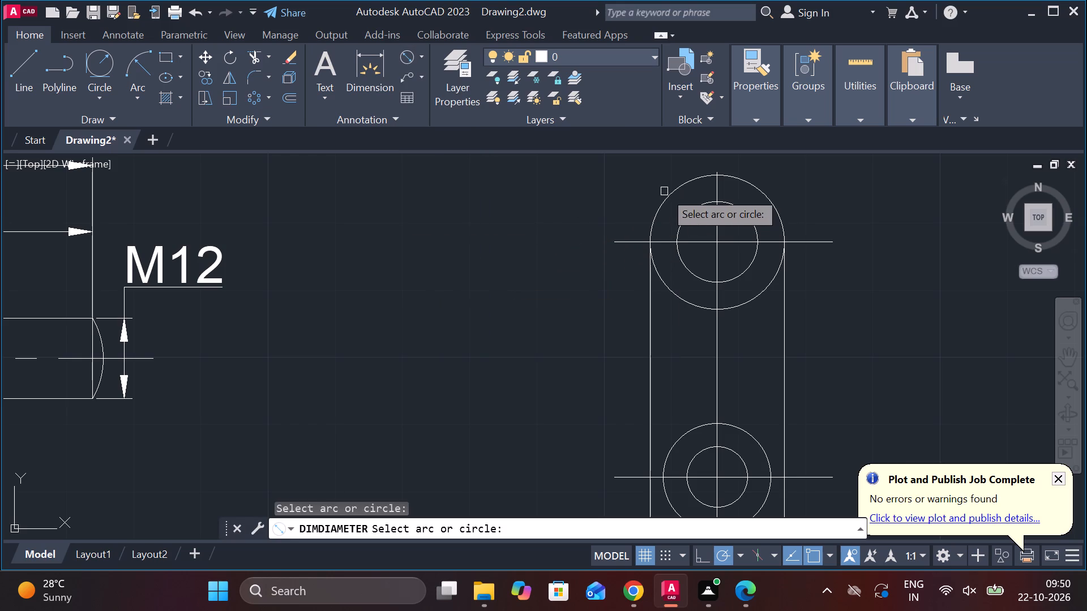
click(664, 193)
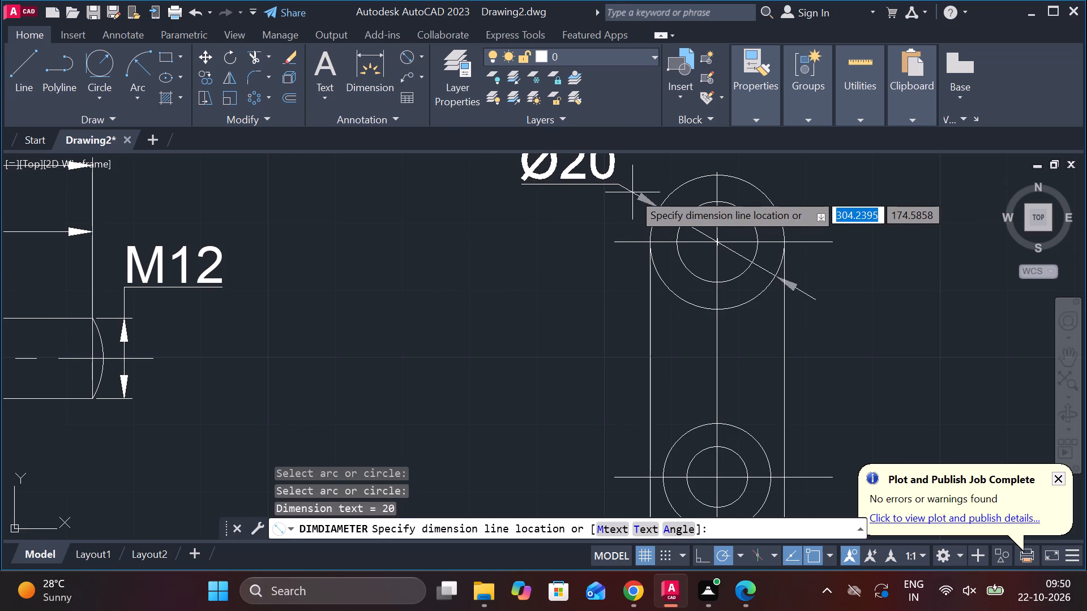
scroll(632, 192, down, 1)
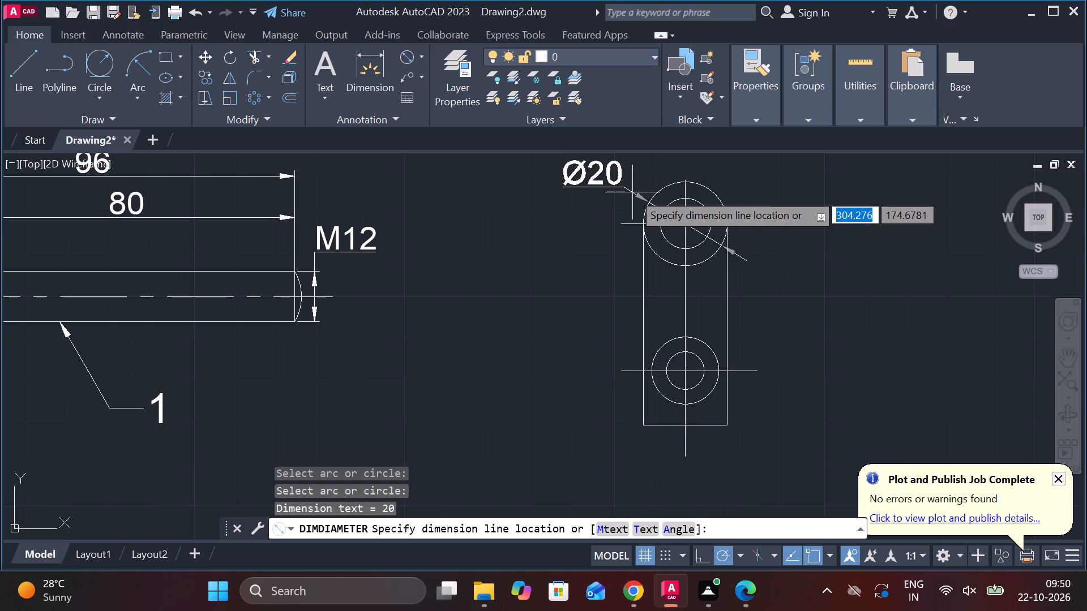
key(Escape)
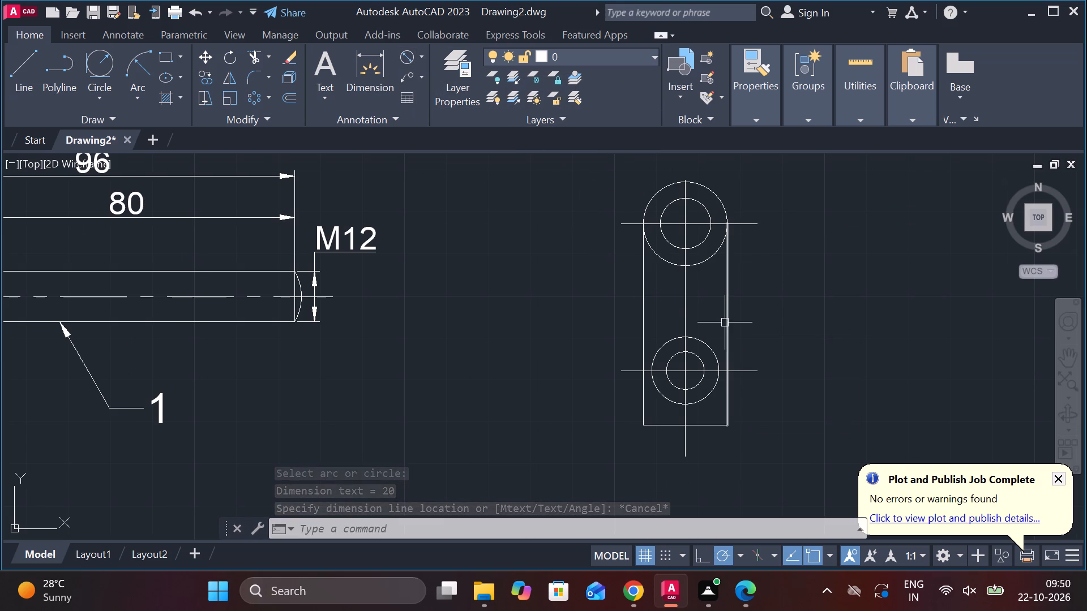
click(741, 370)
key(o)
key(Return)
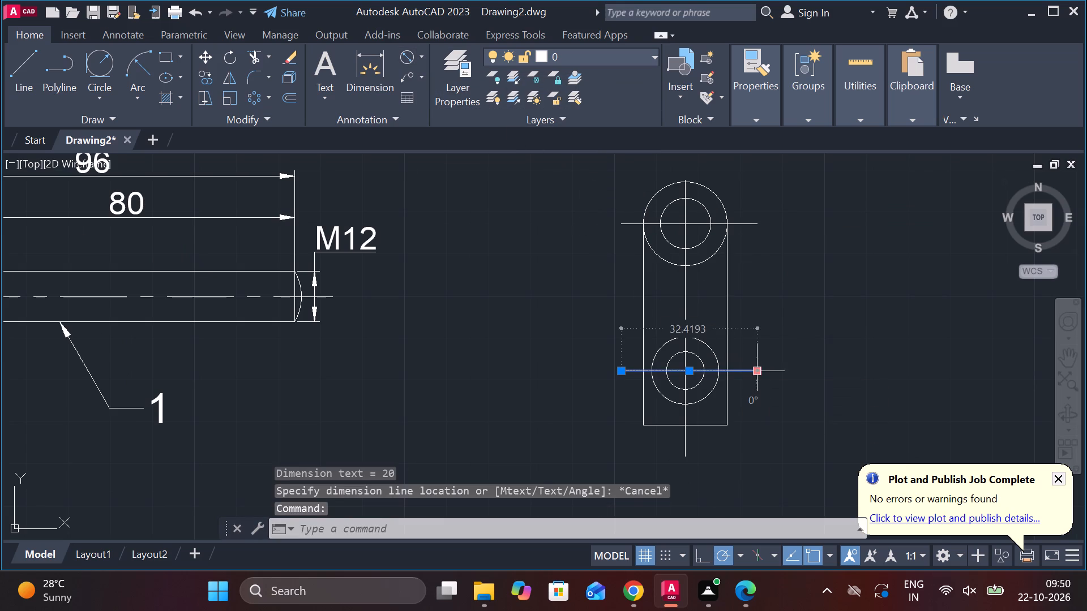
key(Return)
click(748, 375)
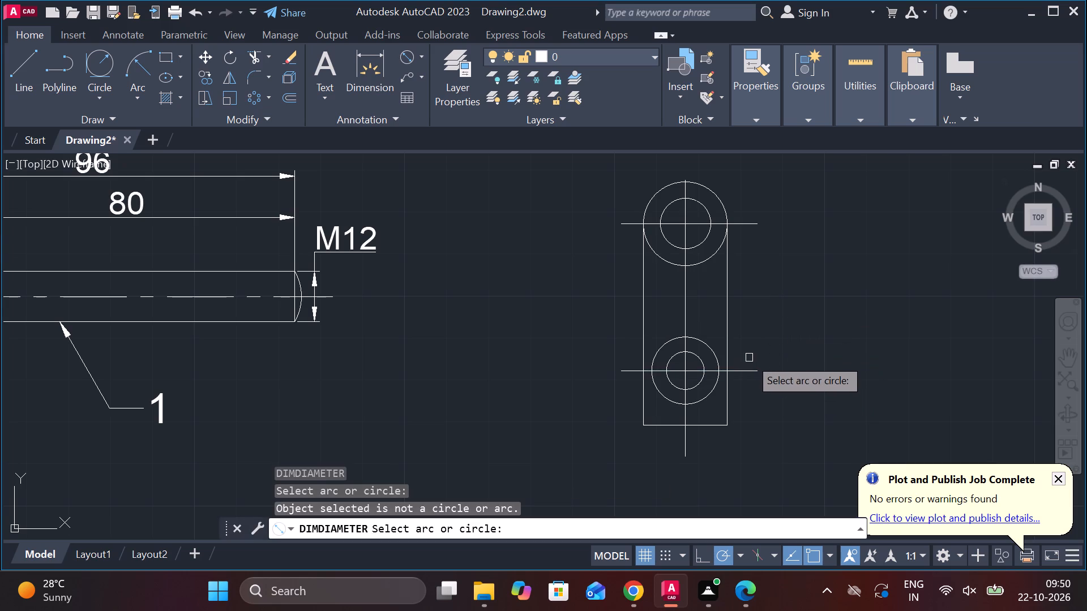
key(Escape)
Offset the lower circles' horizontal centreline 25 mm upward, toward the upper hole.
click(750, 370)
key(o)
key(Return)
key(Return)
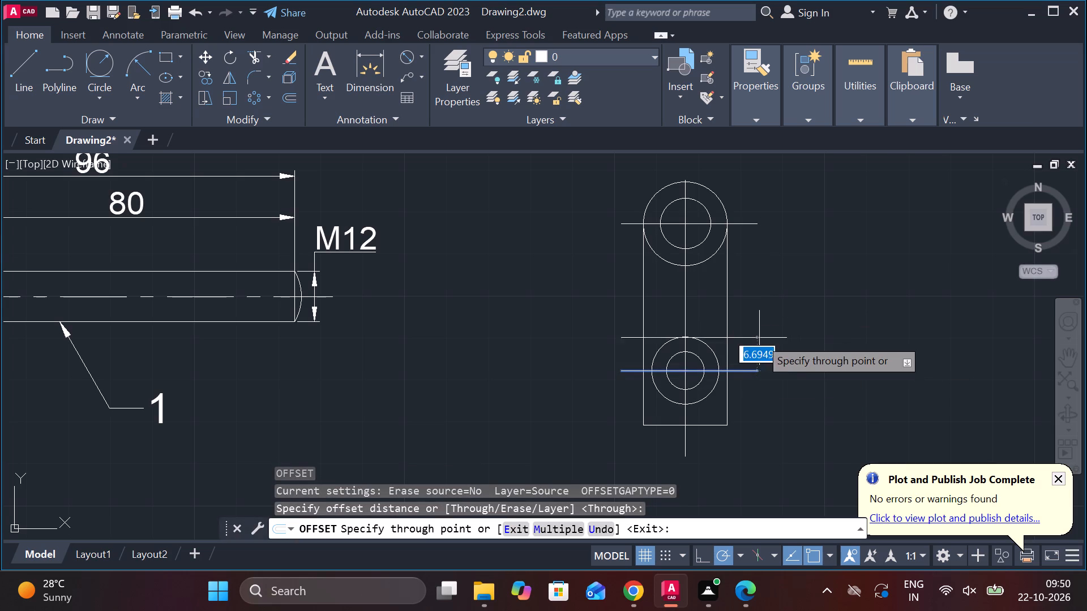
text(25)
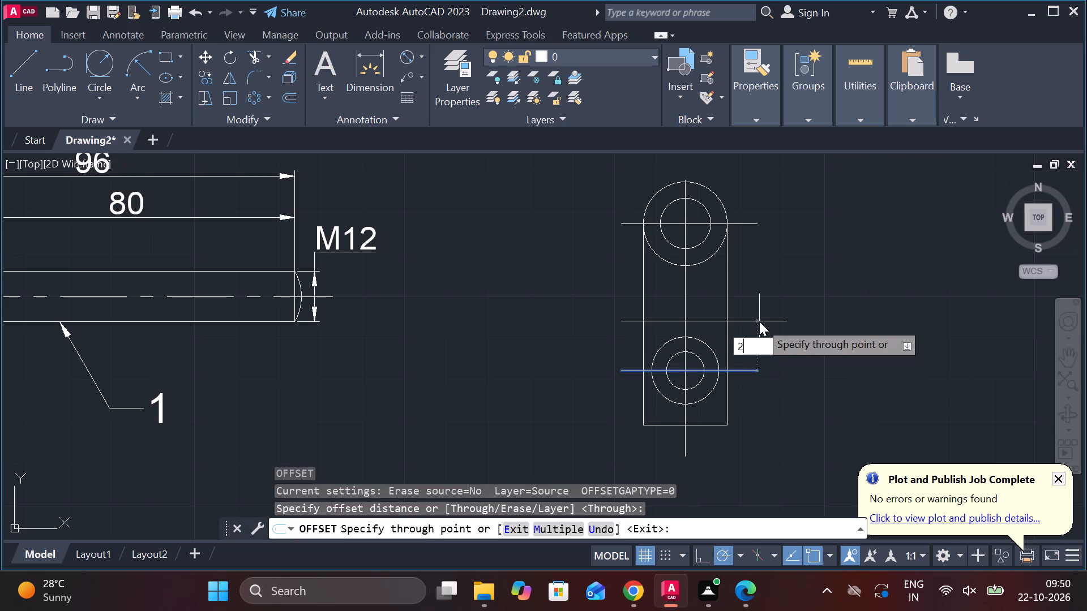
key(Return)
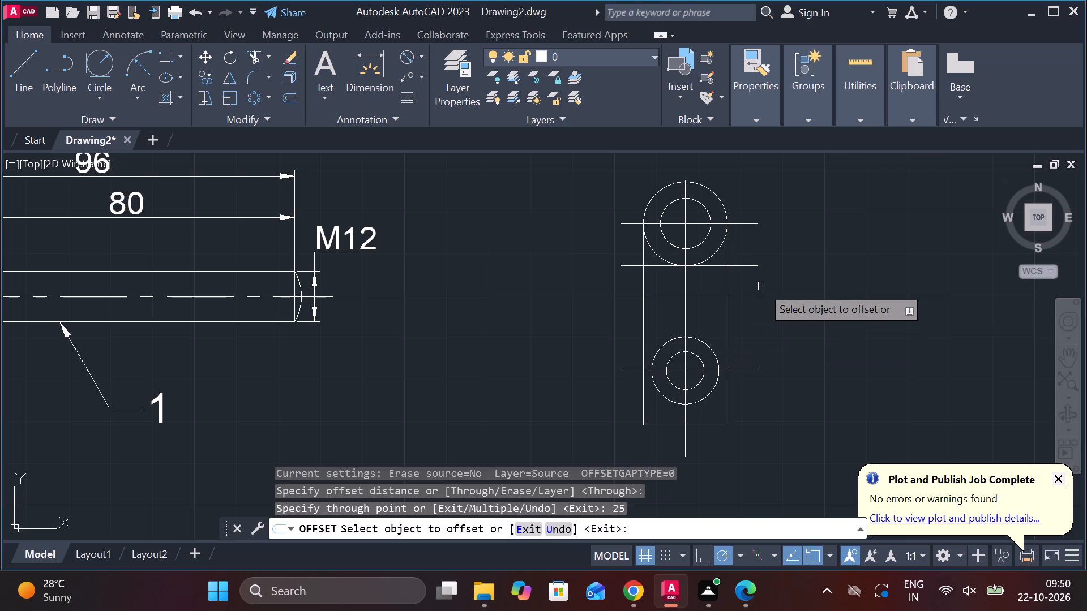
text(TR)
key(space)
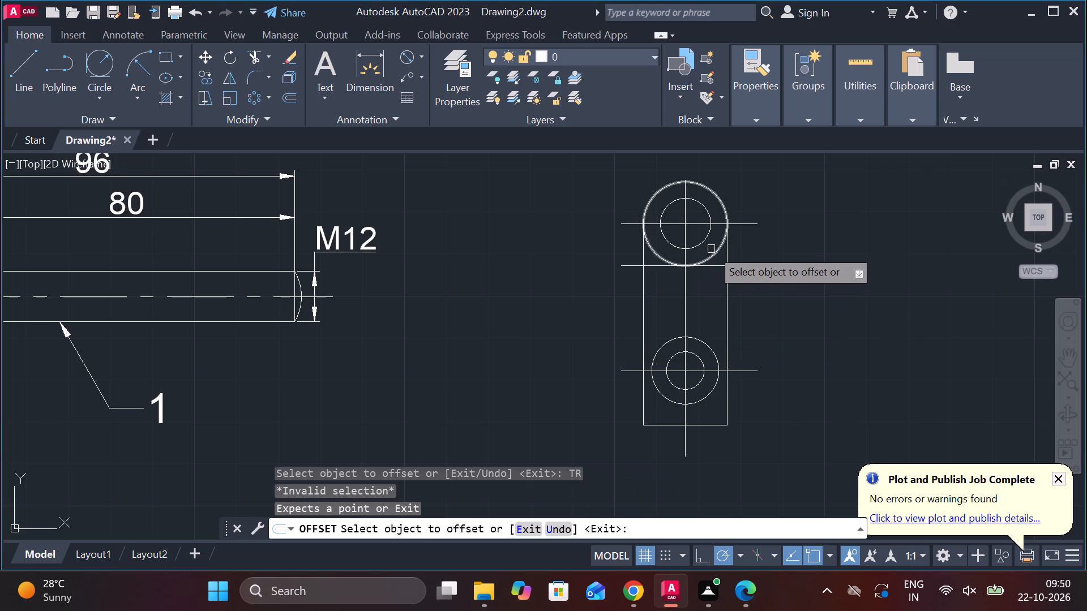
key(Escape)
Trim away the lower half of the radius 10 circle, leaving only the rounded top of the link.
text(TR)
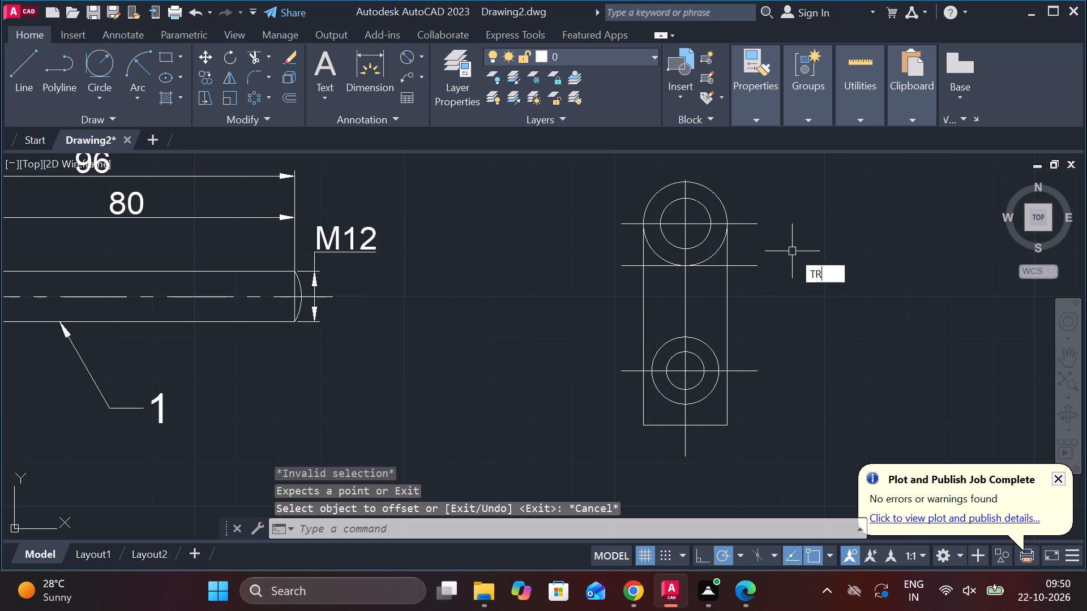
key(space)
click(720, 247)
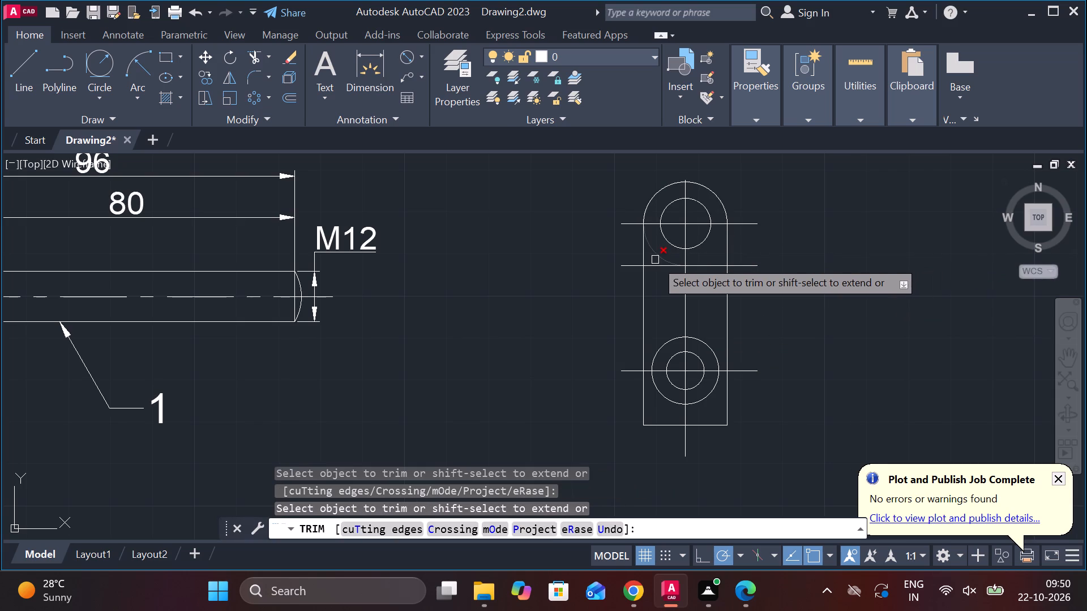
click(655, 260)
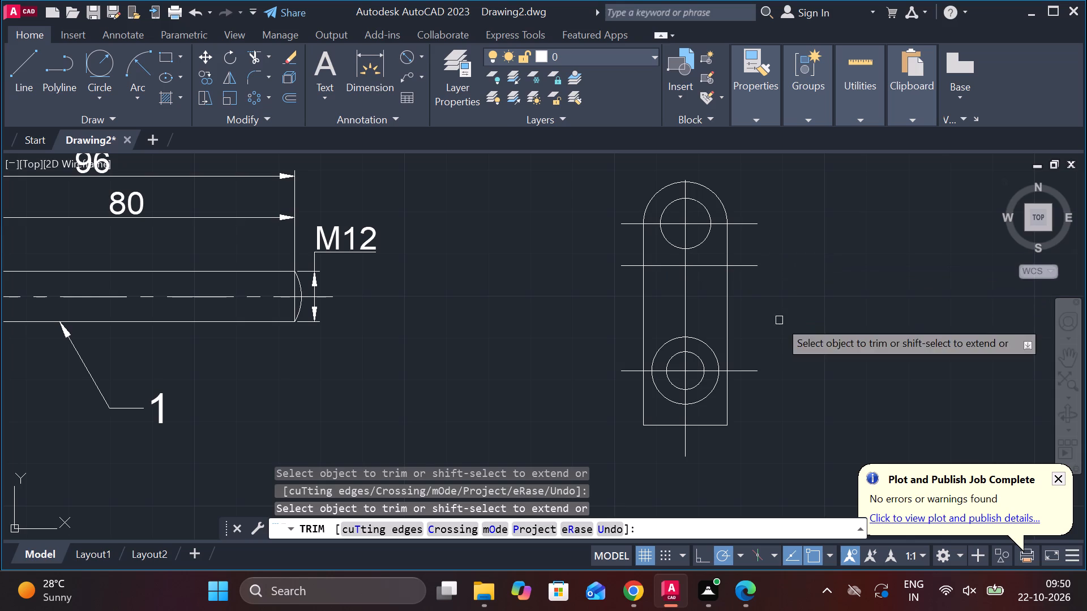
key(Escape)
Stretch the upper end of the vertical centreline past the top of the rounded end.
click(684, 198)
click(685, 181)
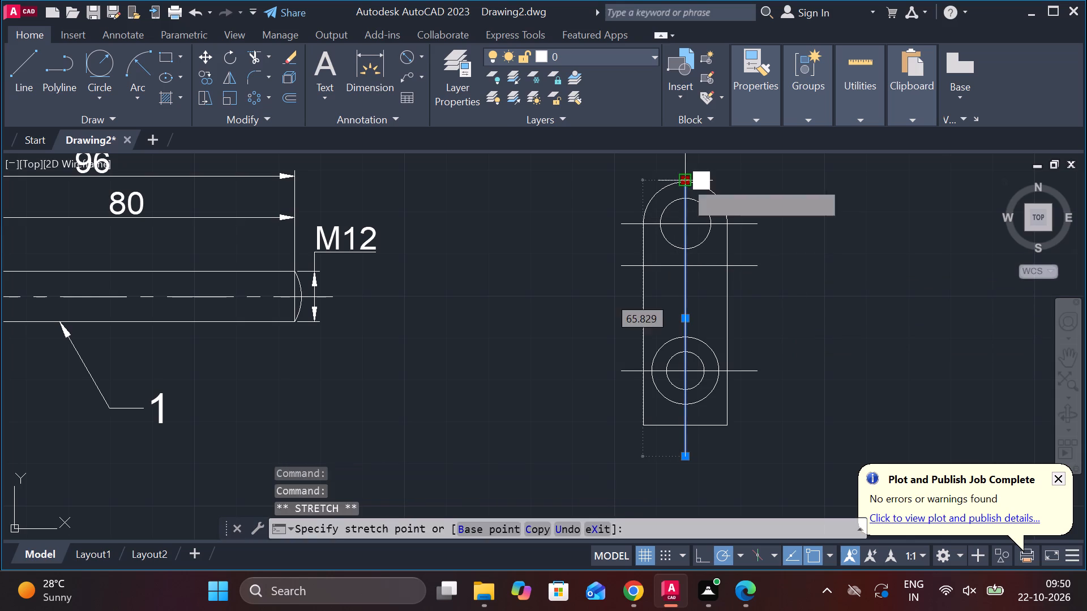
click(685, 154)
key(Escape)
Apply the CENTER linetype to the link's three horizontal centrelines and its vertical centreline.
middle_drag(763, 296, 720, 292)
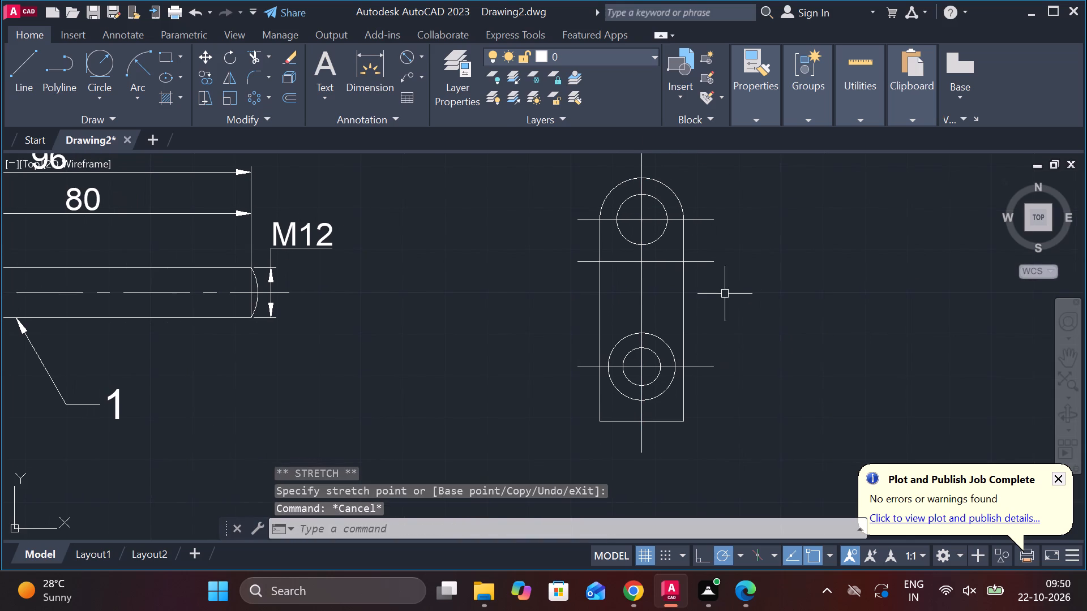
click(698, 223)
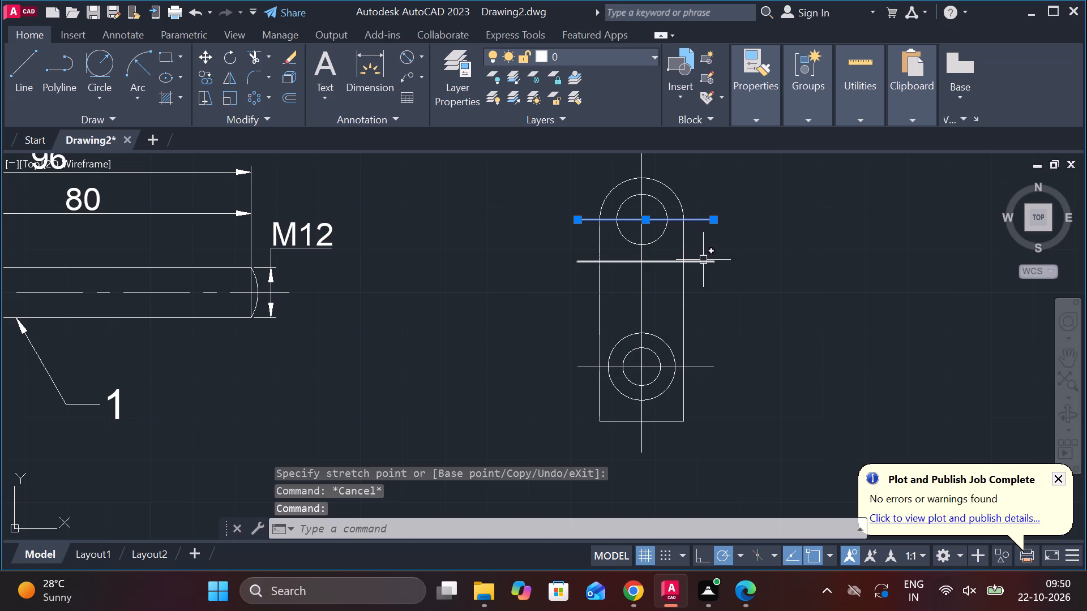
click(703, 260)
click(700, 366)
click(643, 308)
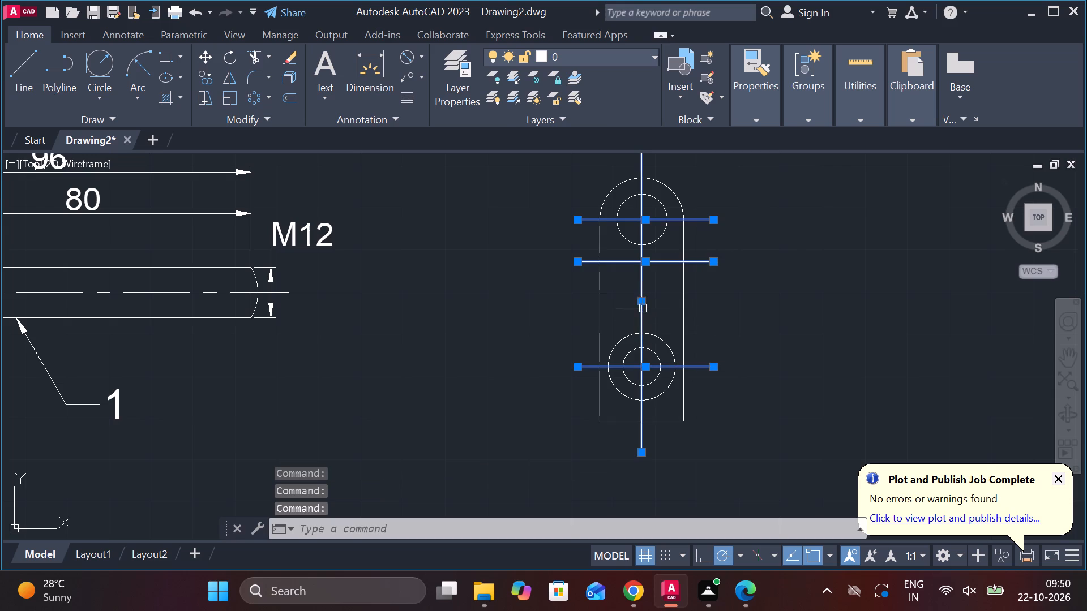
click(755, 122)
click(874, 178)
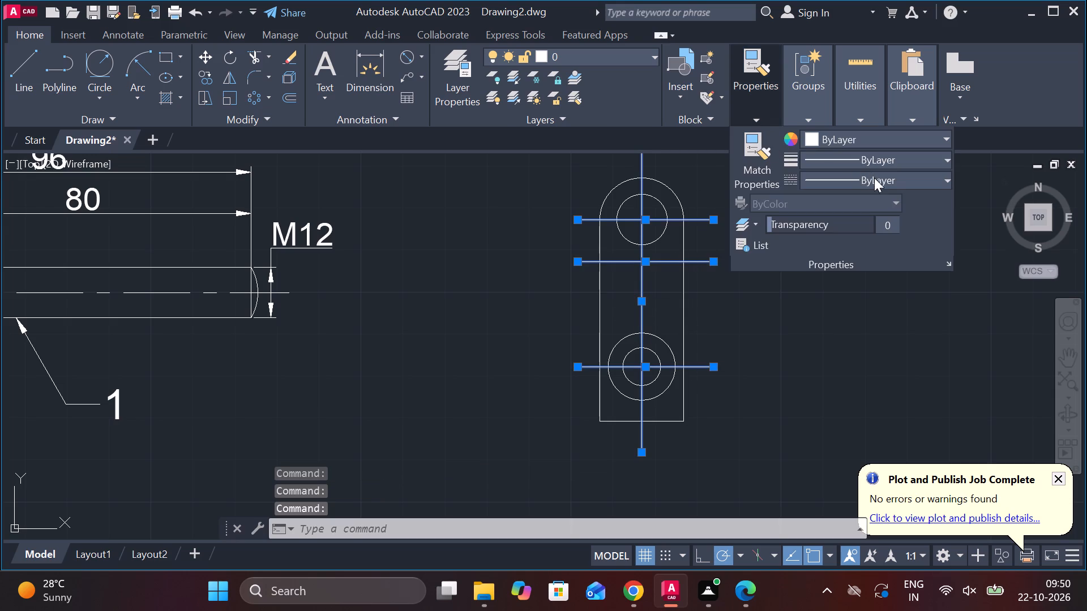
click(867, 243)
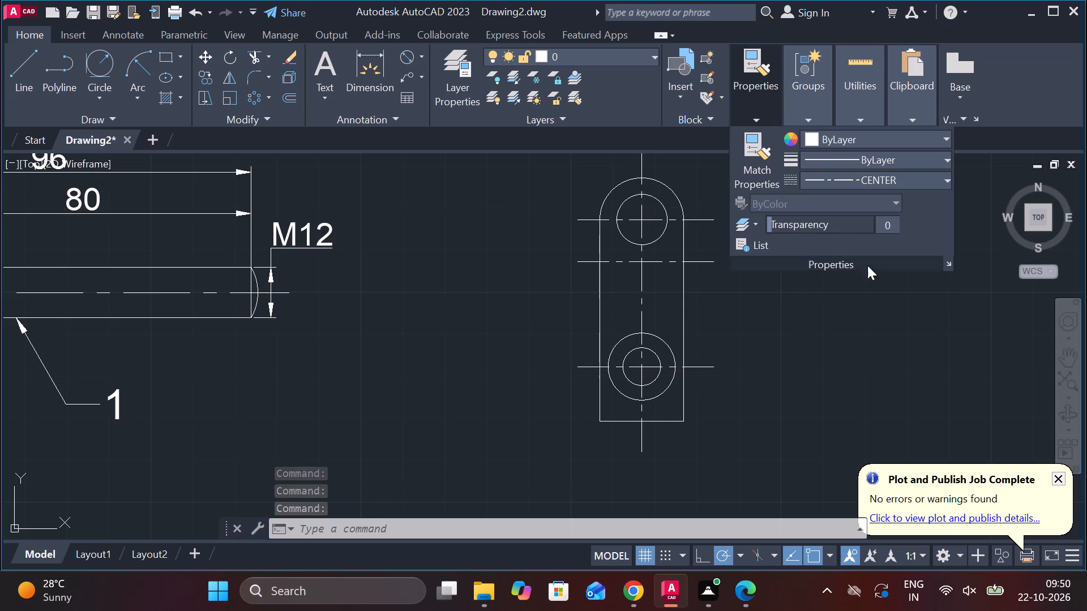
key(Escape)
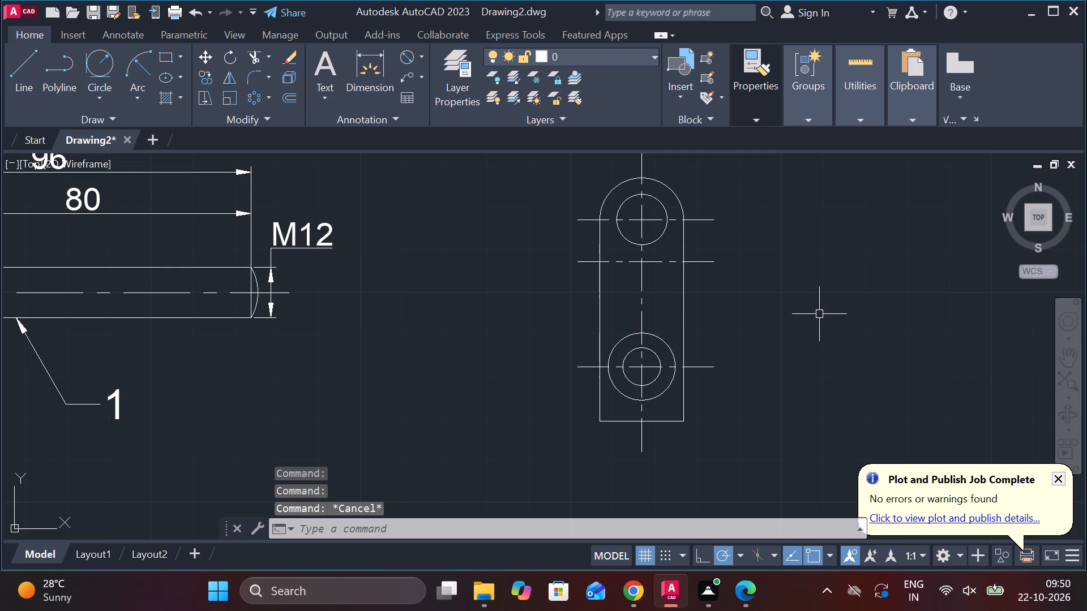
Beside the link, level with its top, draw a 17 mm top edge, a 58 mm outer side down to base level, and a 22 mm bottom edge.
scroll(809, 339, down, 1)
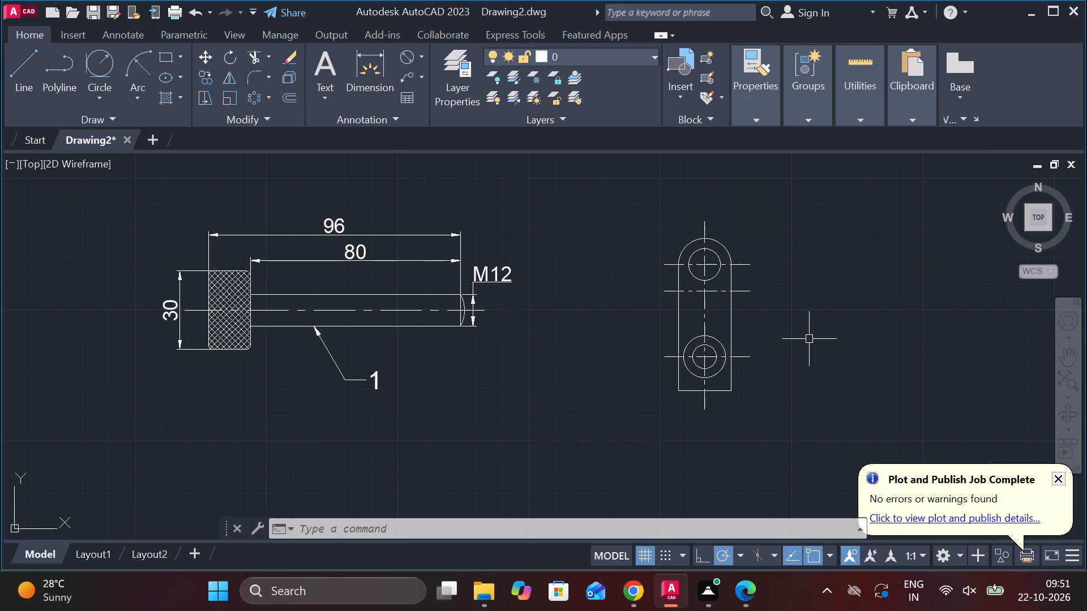
key(l)
key(Return)
click(642, 239)
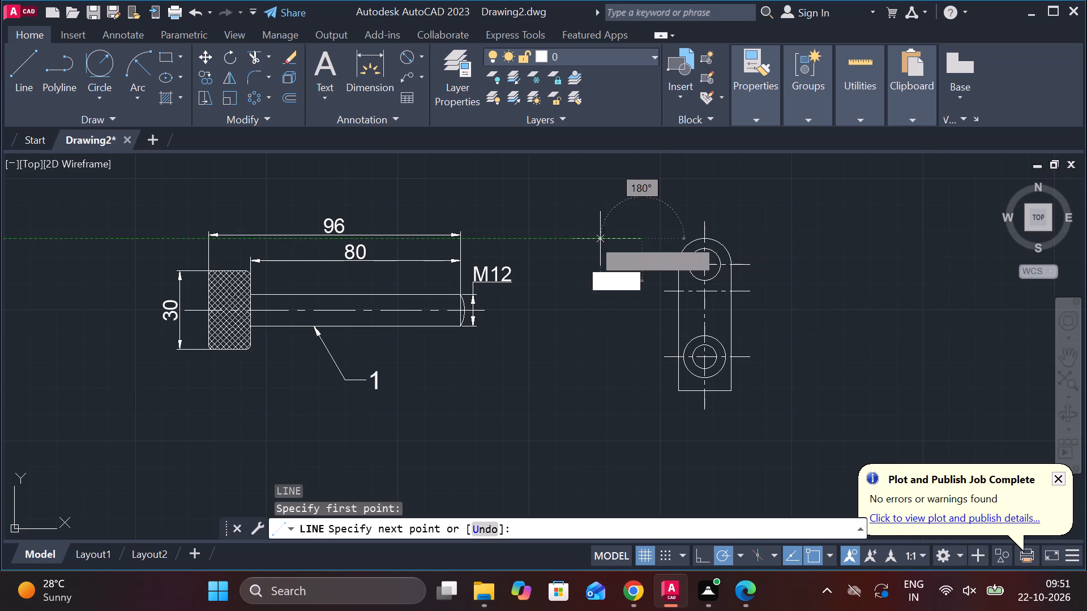
text(17)
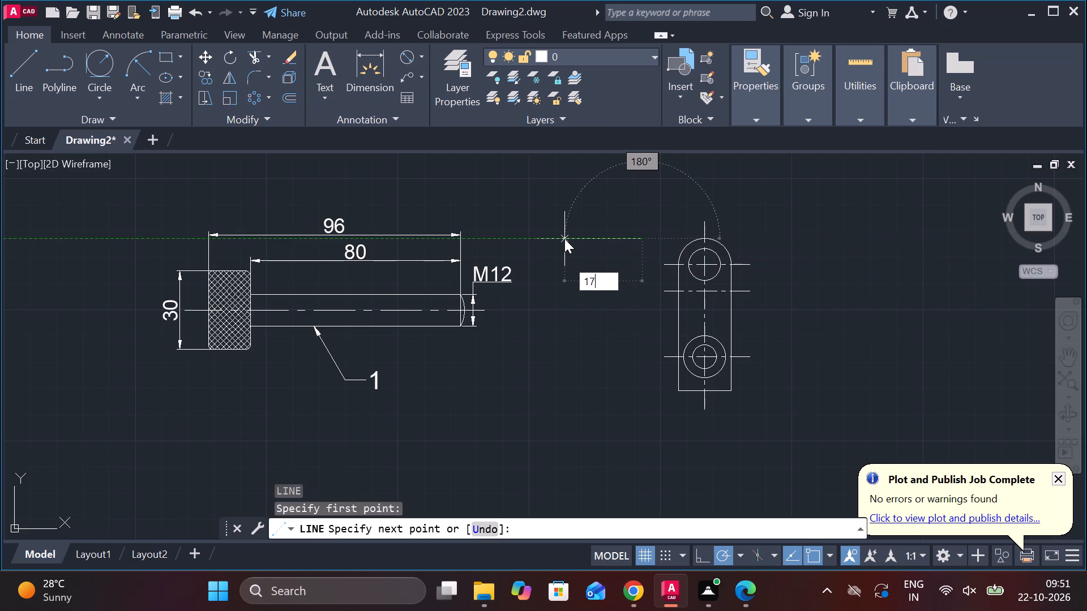
key(Return)
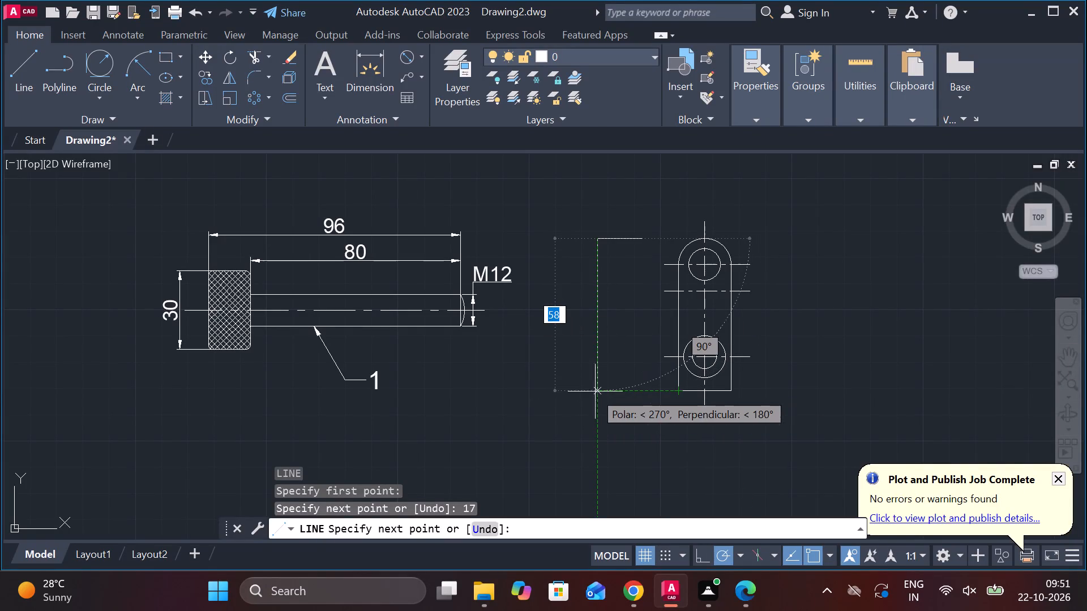
click(591, 391)
text(22)
key(space)
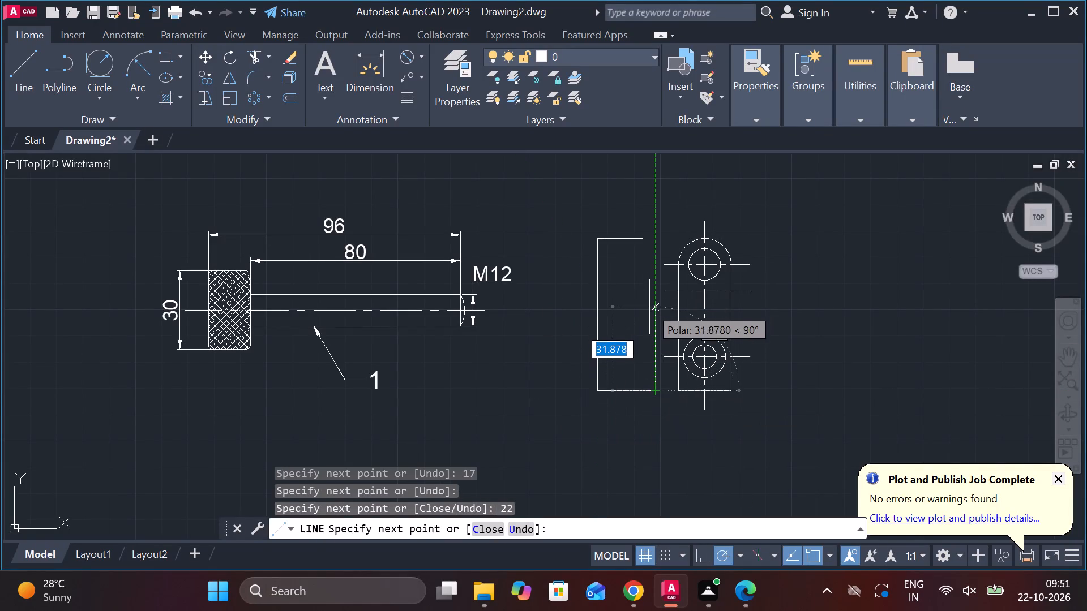
Close the side view with a 38 mm edge up to the offset centreline's level, a 5 mm inward step, and an edge up to the top.
scroll(651, 324, up, 1)
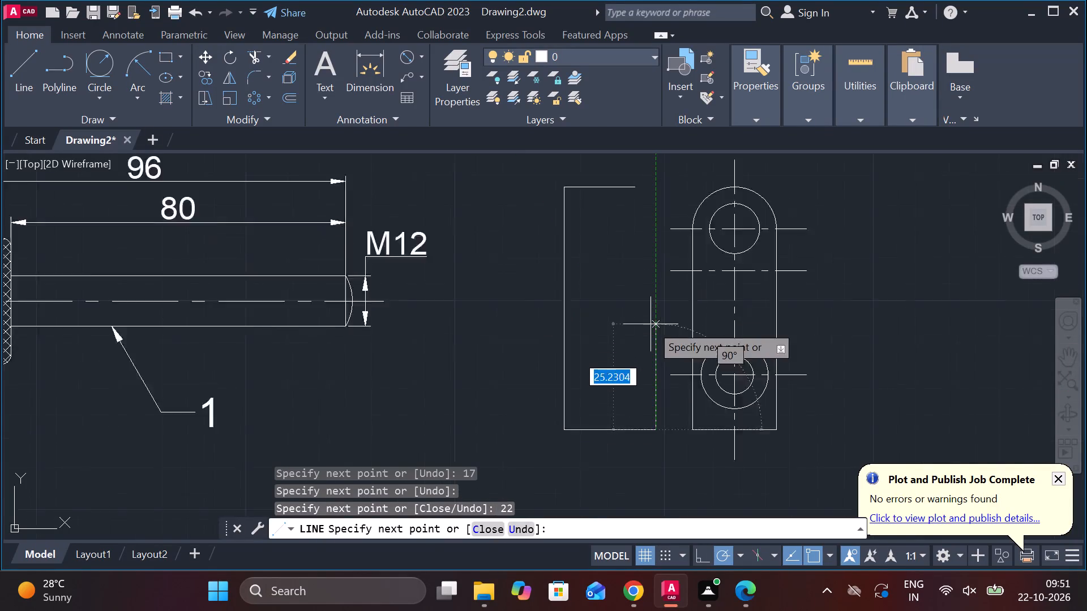
scroll(651, 324, up, 1)
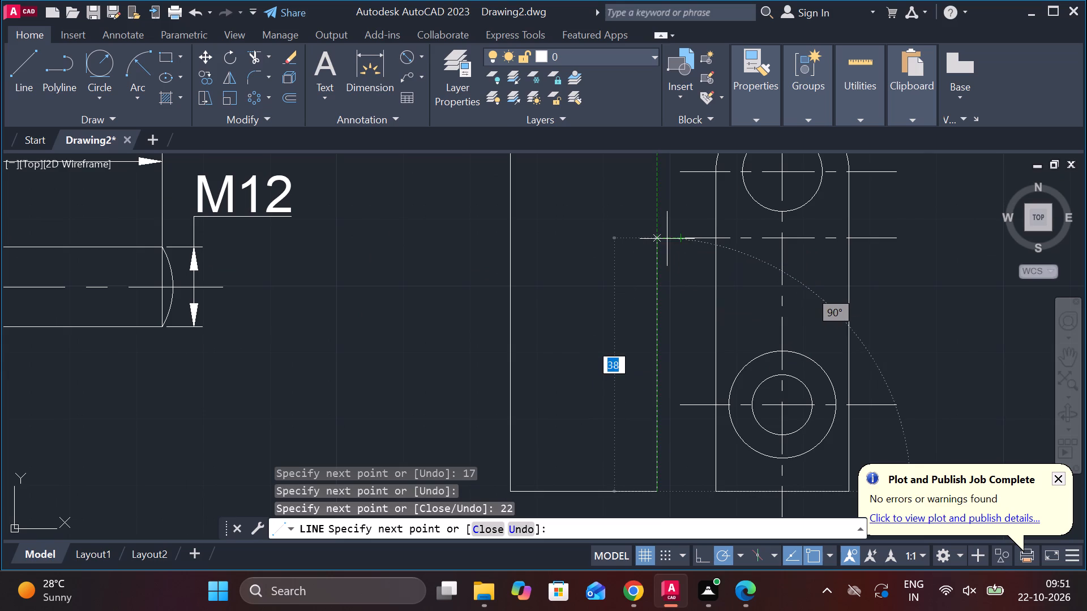
click(667, 239)
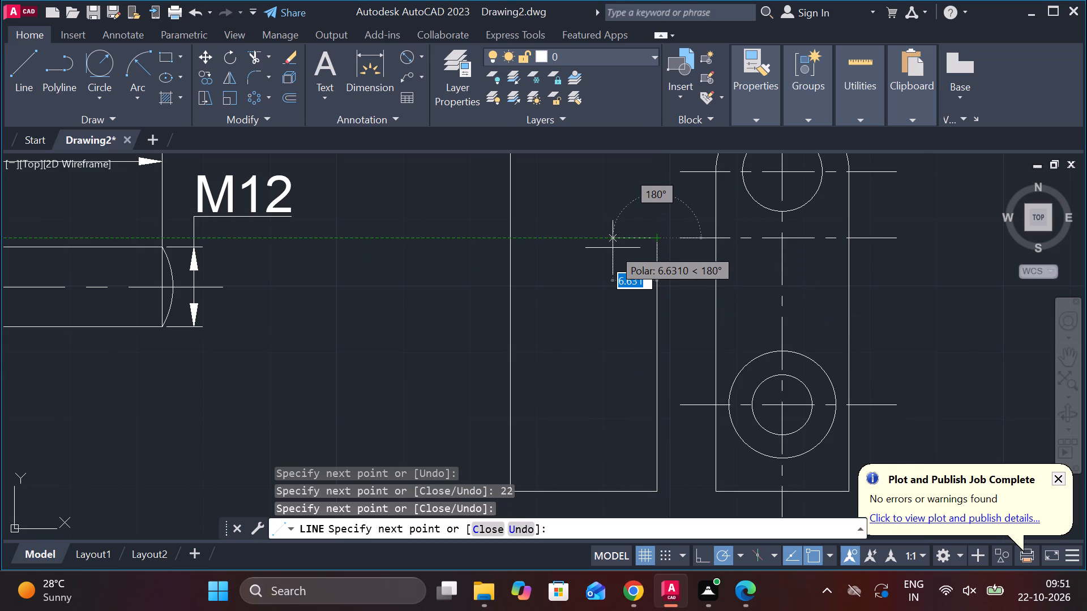
text(5)
key(space)
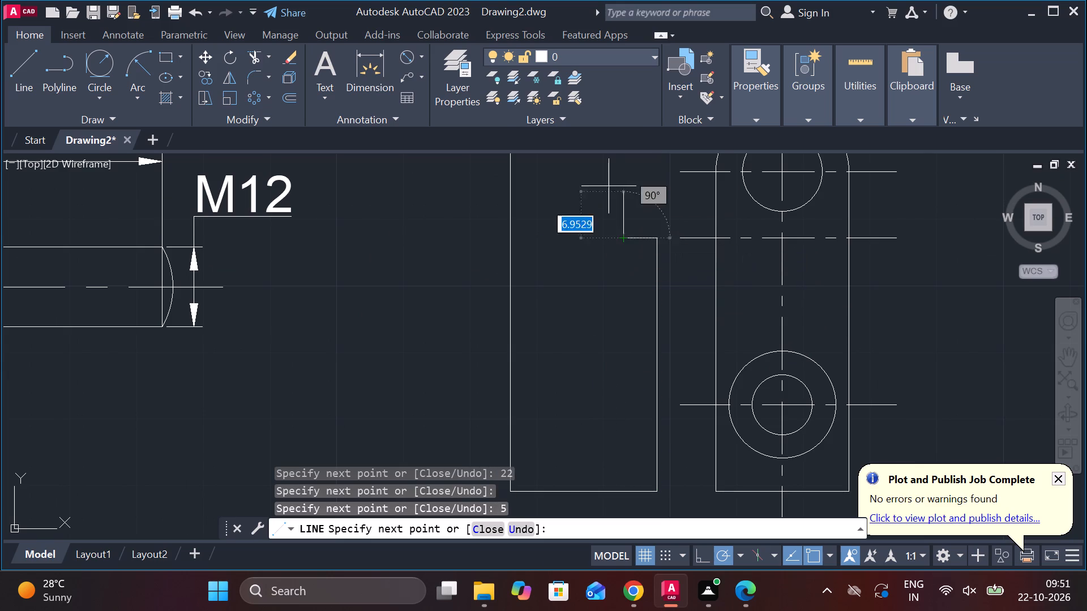
middle_drag(616, 202, 627, 314)
click(632, 215)
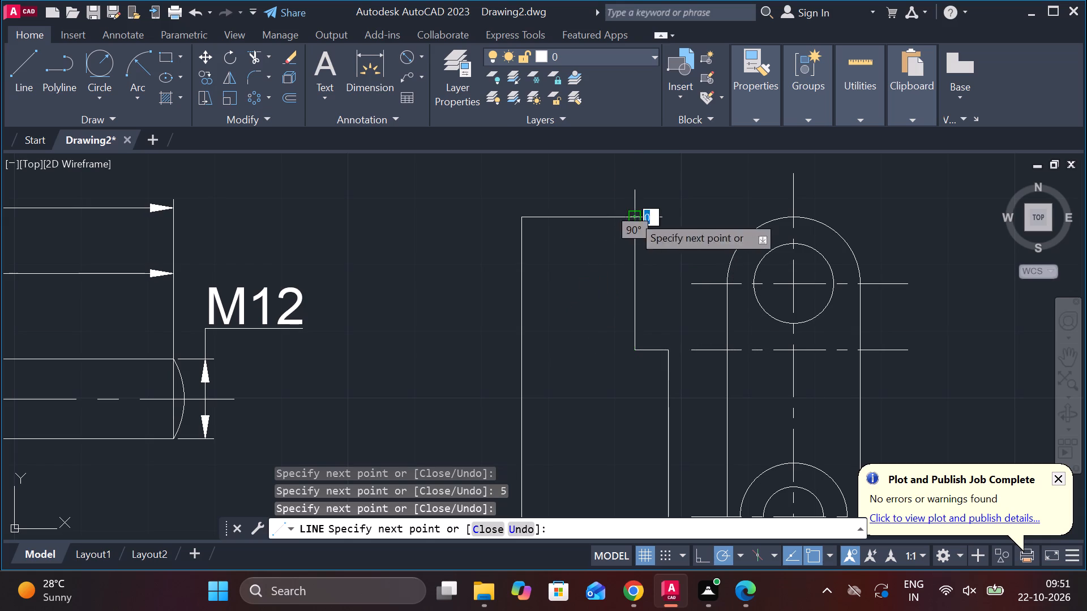
scroll(690, 208, down, 2)
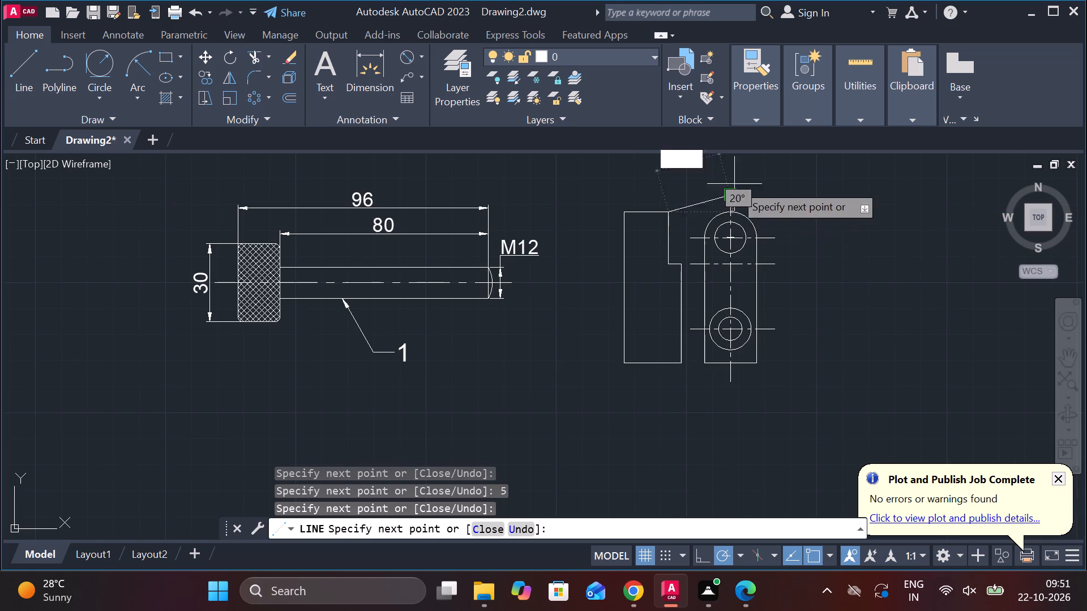
key(Escape)
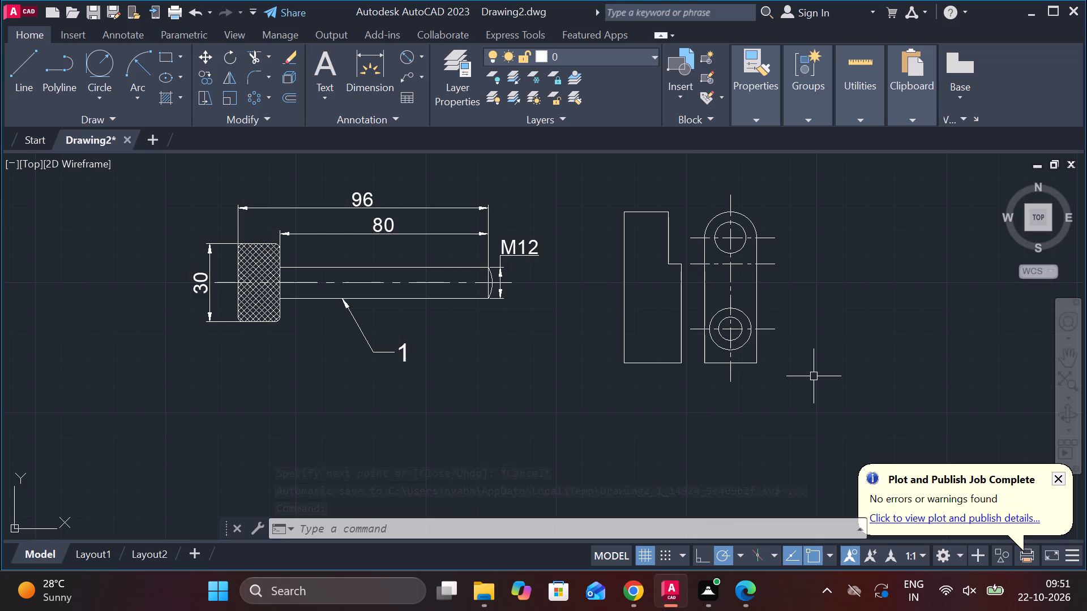
Draw horizontal projection lines from the top and bottom quadrants of the link's lower outer circle across the side view.
scroll(614, 274, up, 1)
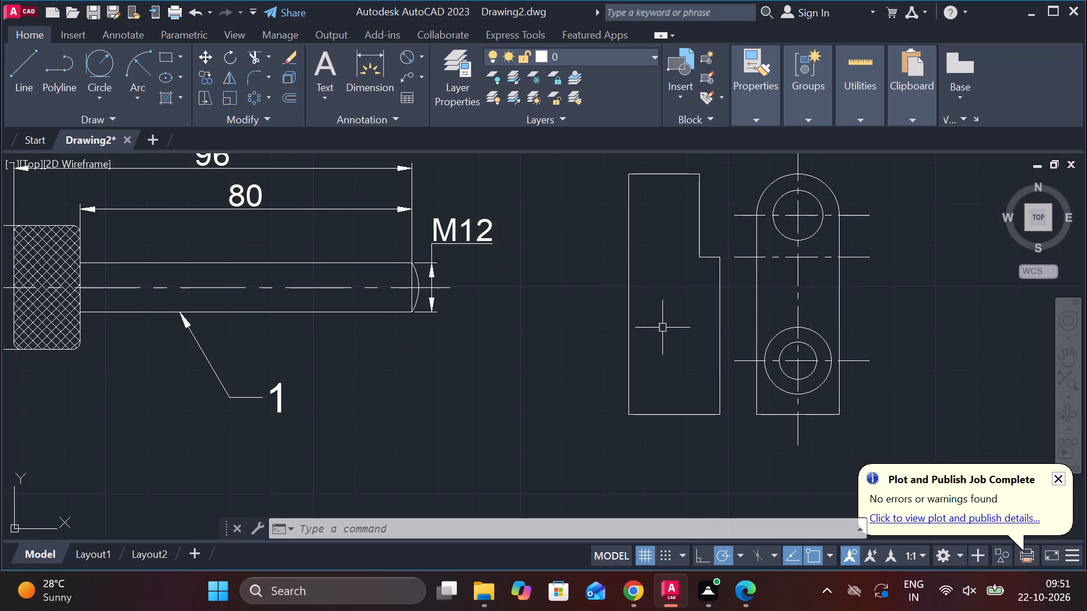
scroll(696, 333, up, 1)
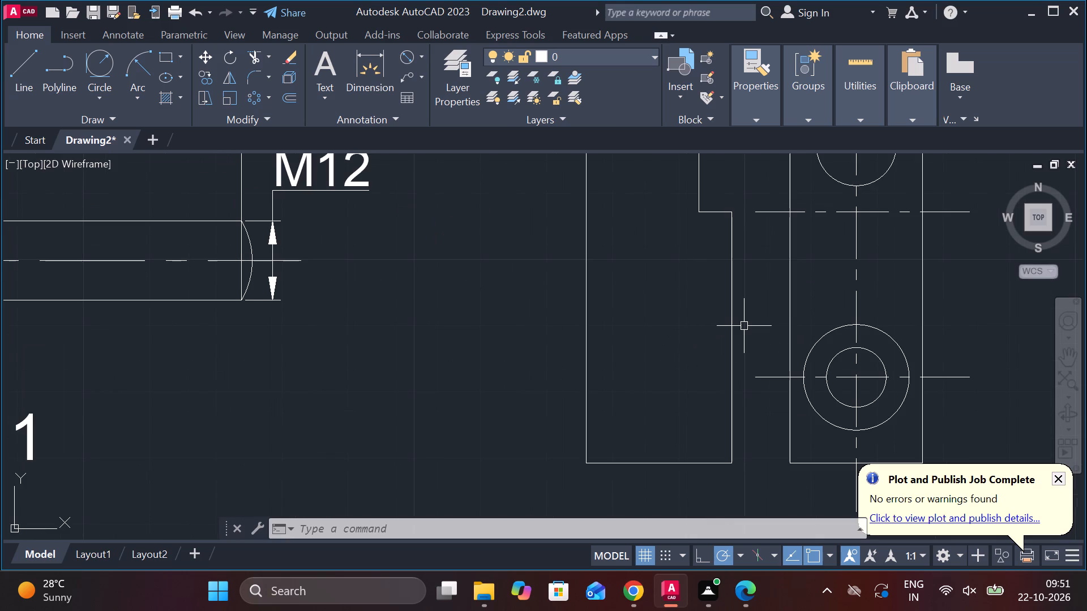
key(l)
key(Return)
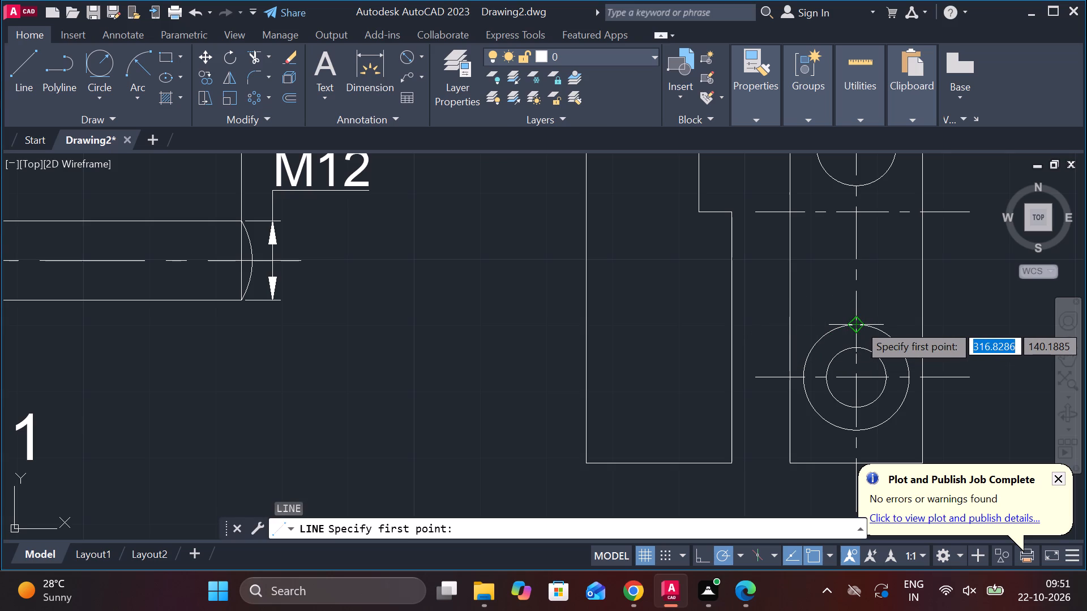
click(858, 324)
click(550, 325)
key(Escape)
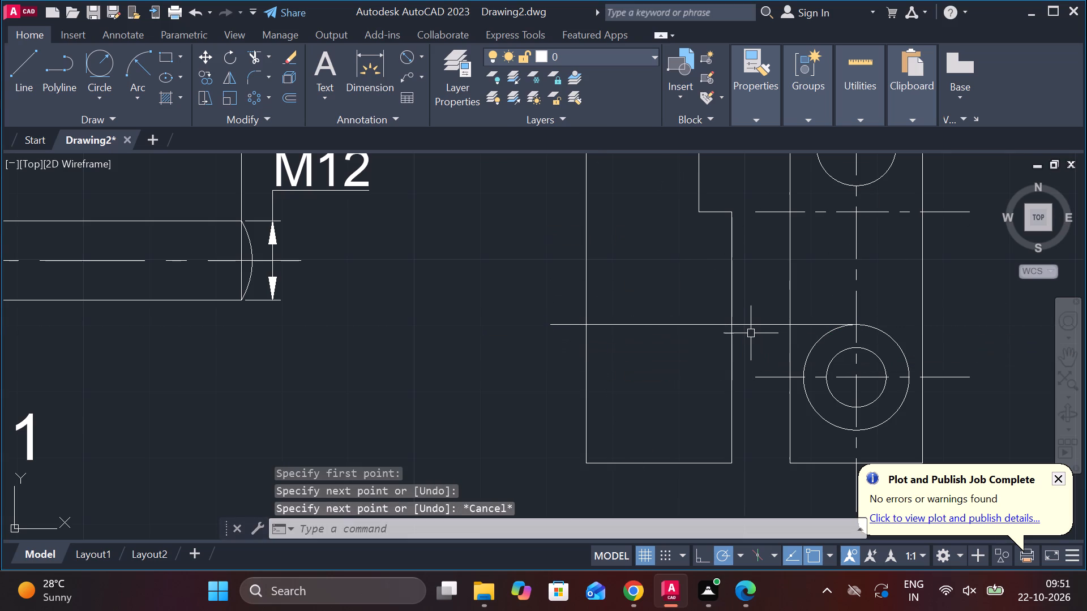
key(space)
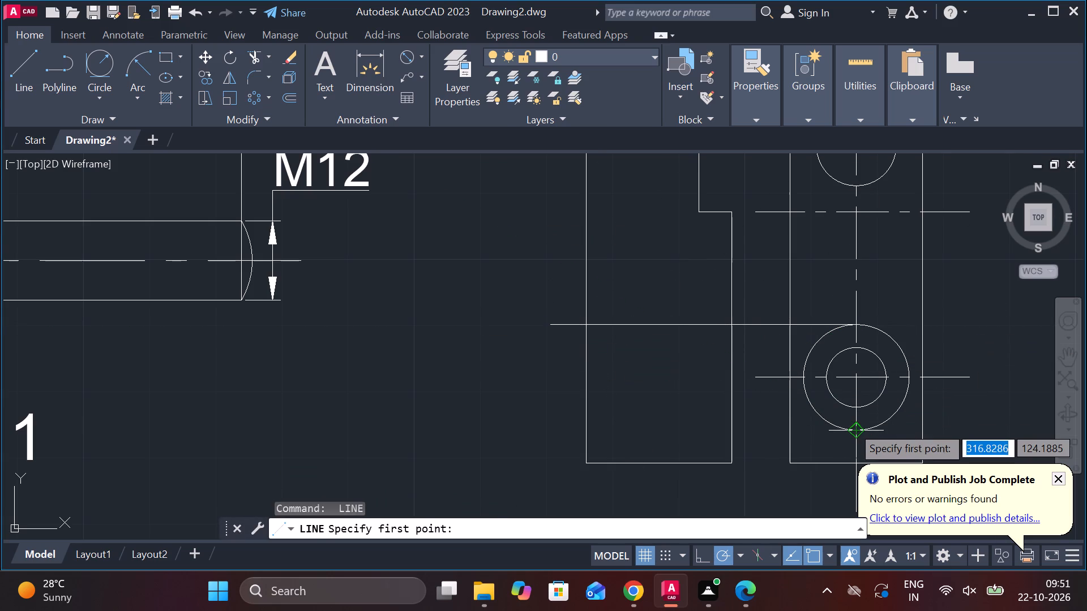
click(851, 425)
click(521, 419)
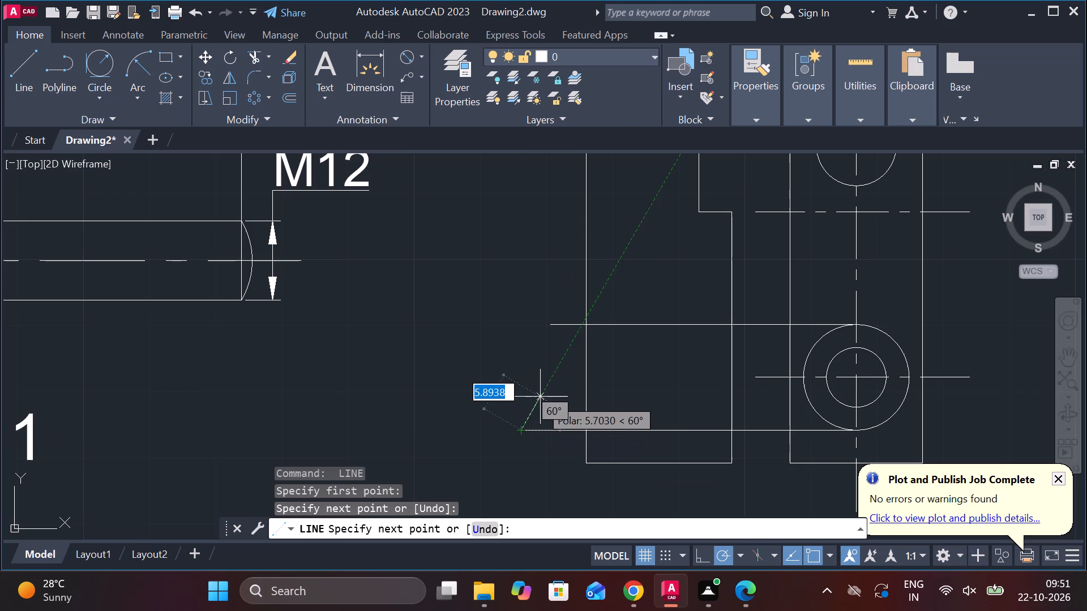
Draw a vertical line on the side view's outer edge between the two projection lines and offset it 8 mm inward.
key(Escape)
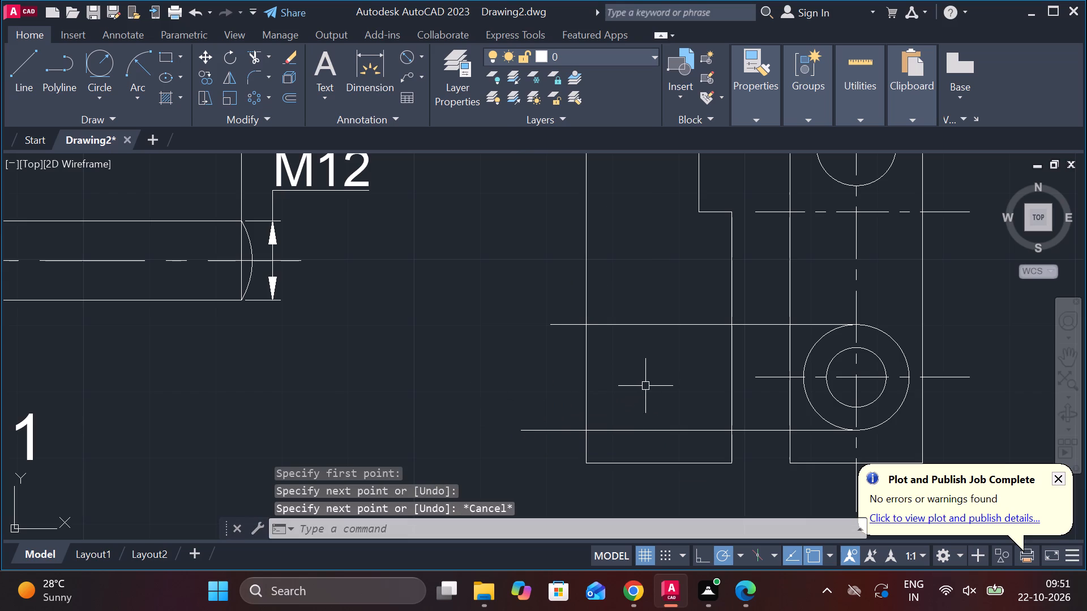
key(l)
key(Return)
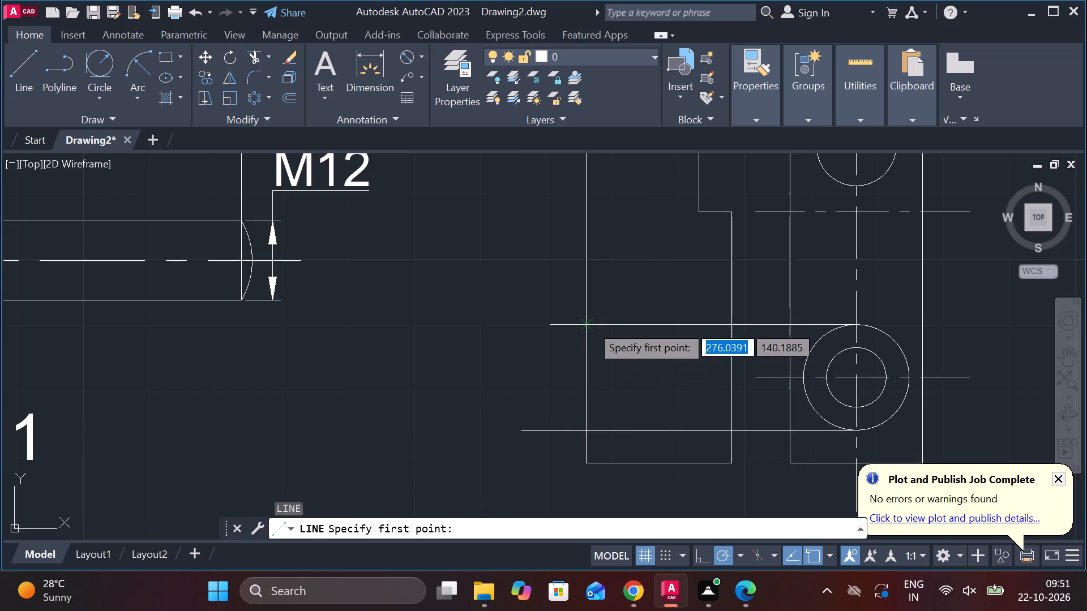
click(591, 325)
click(582, 426)
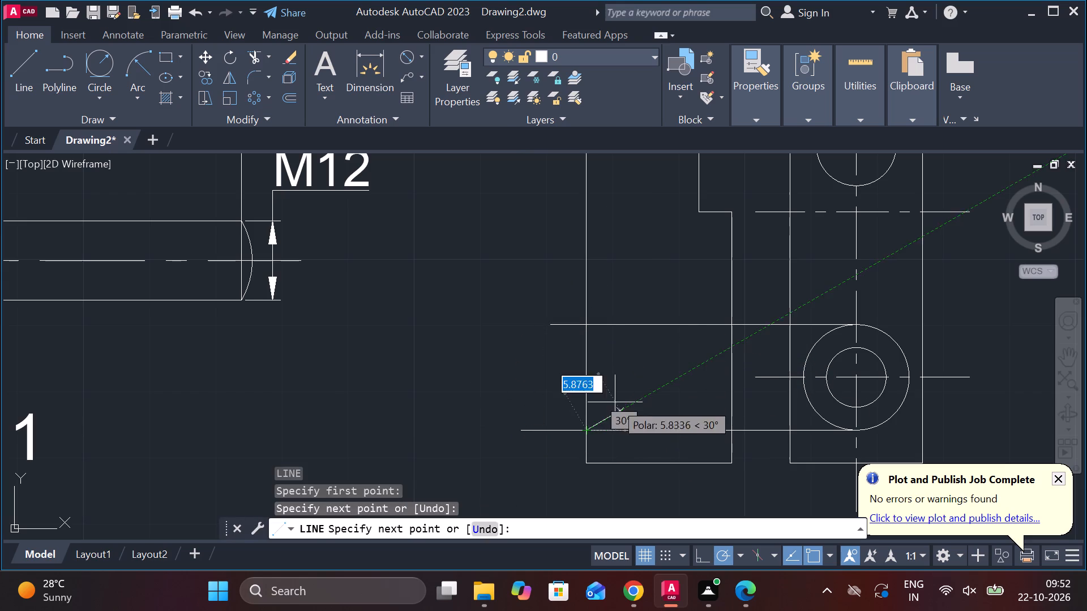
key(Escape)
click(583, 383)
key(o)
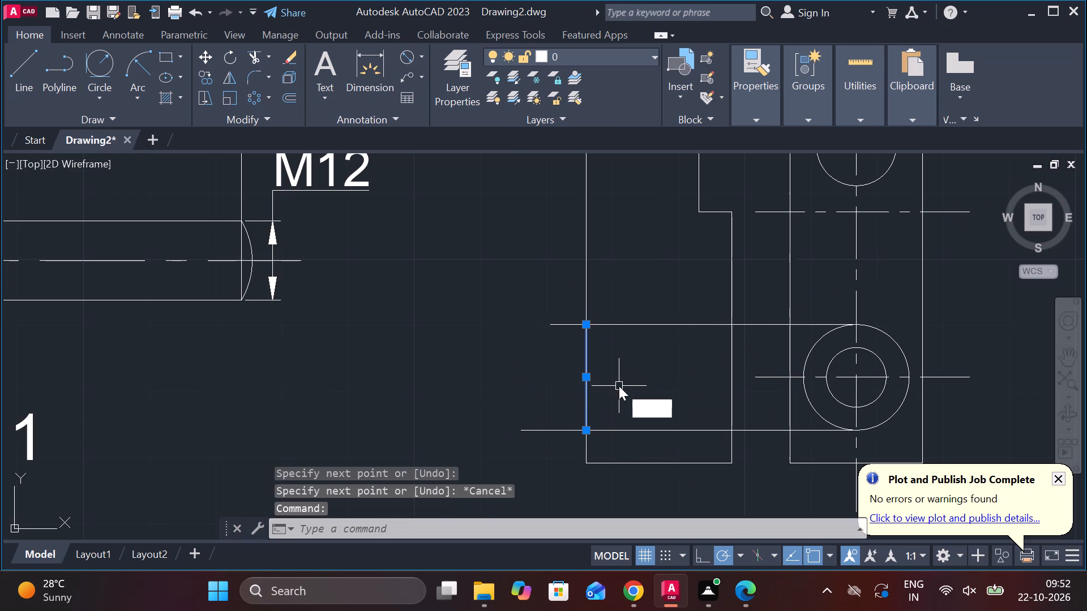
key(Return)
key(Return)
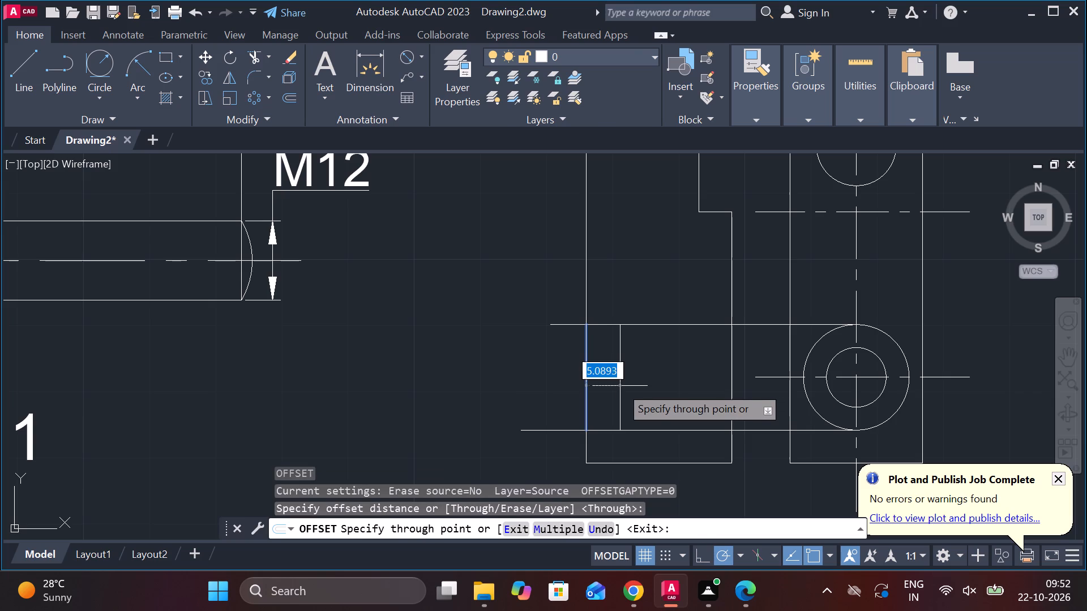
key(8)
key(Return)
key(Escape)
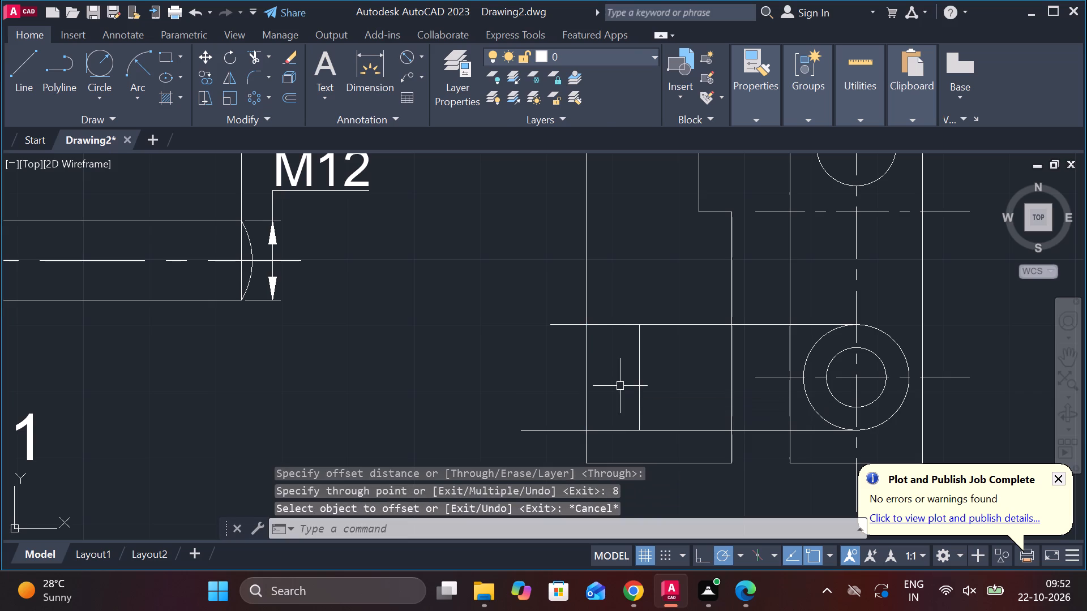
Trim the overlapping outer-edge segment and both projection-line overhangs beyond the side view's outer edge.
text(TR)
key(space)
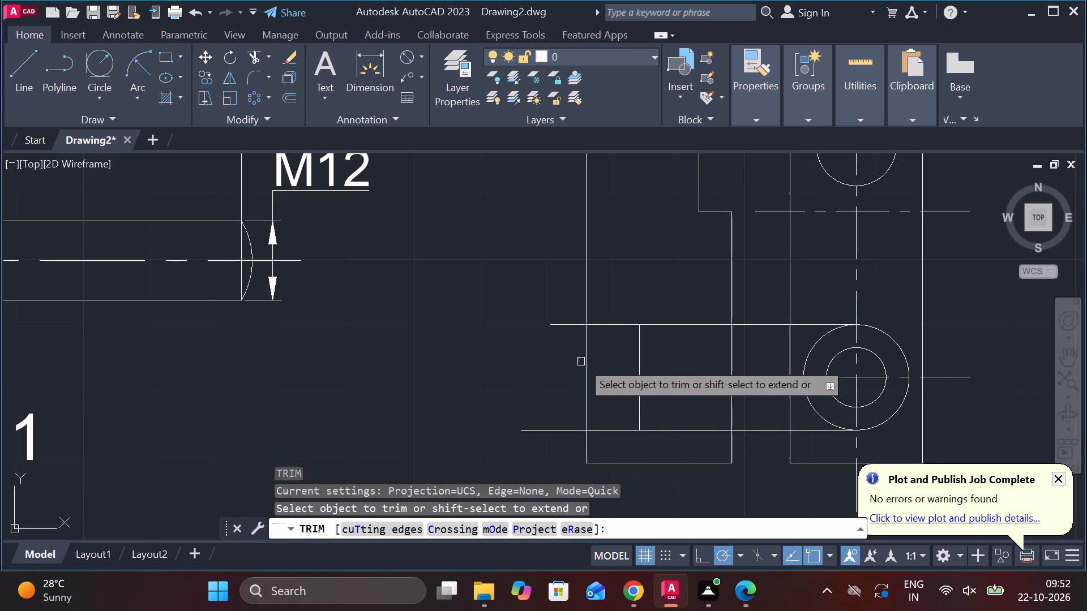
click(583, 361)
click(572, 324)
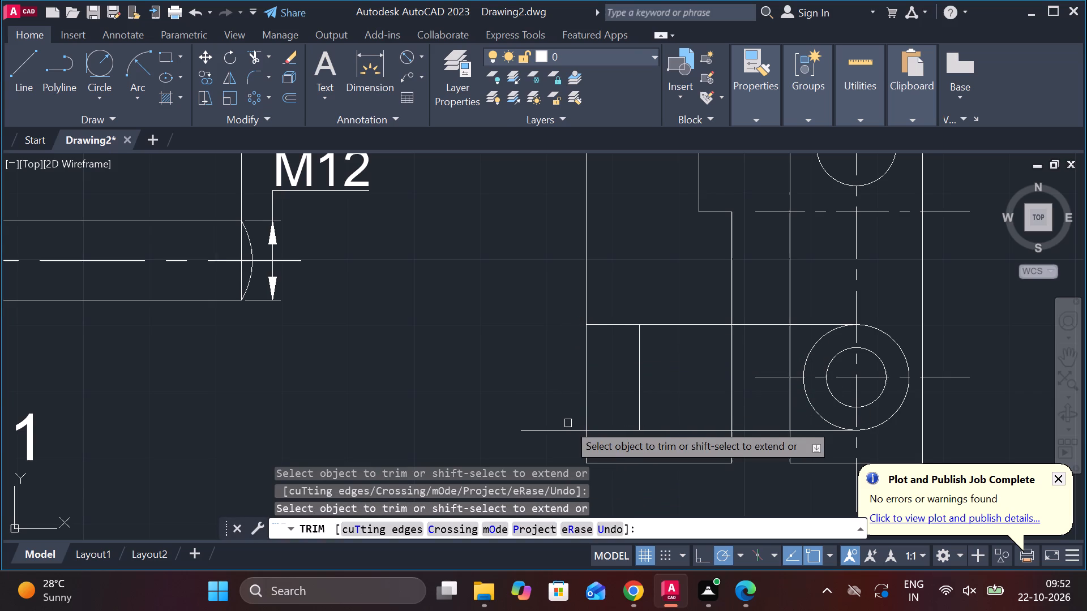
click(564, 428)
middle_drag(550, 426, 519, 424)
key(Escape)
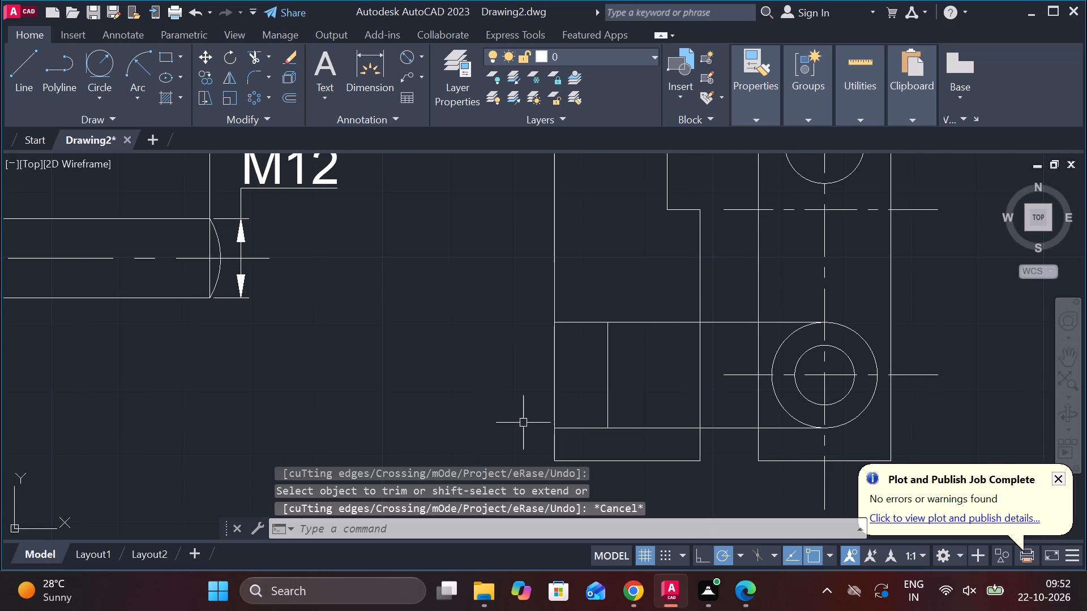
Project horizontal lines from the top and bottom quadrants of the link's lower inner circle to the 8 mm offset line.
key(l)
key(Return)
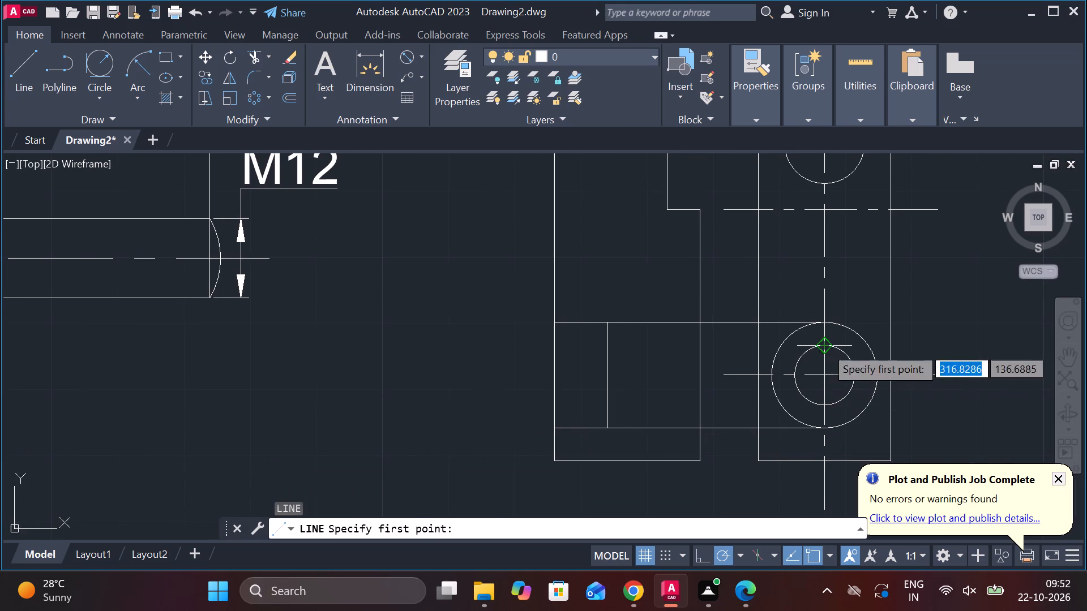
click(825, 346)
click(608, 347)
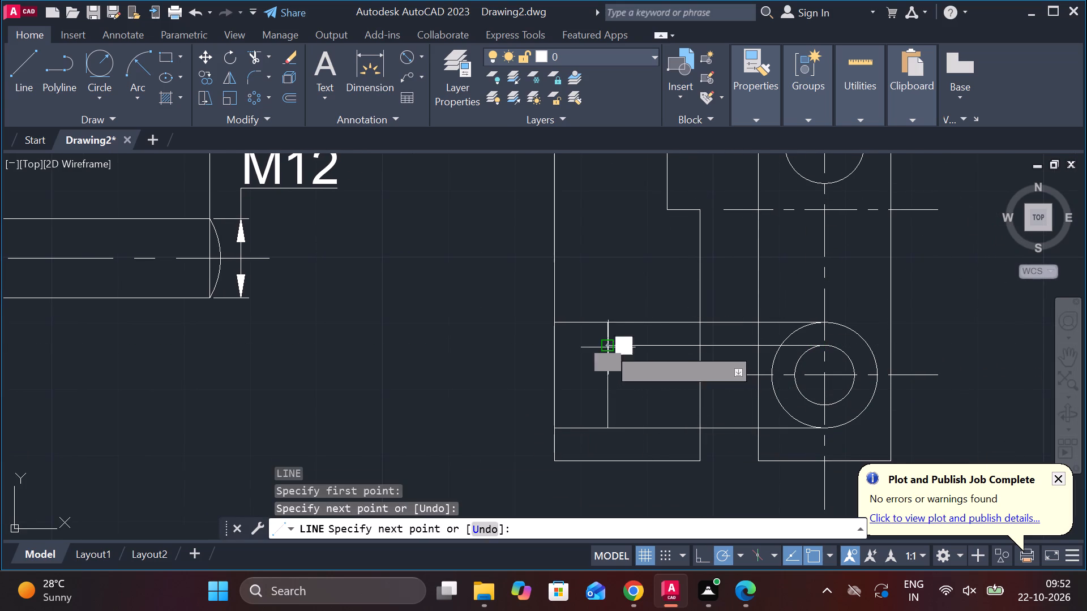
key(Escape)
key(space)
drag(823, 410, 816, 410)
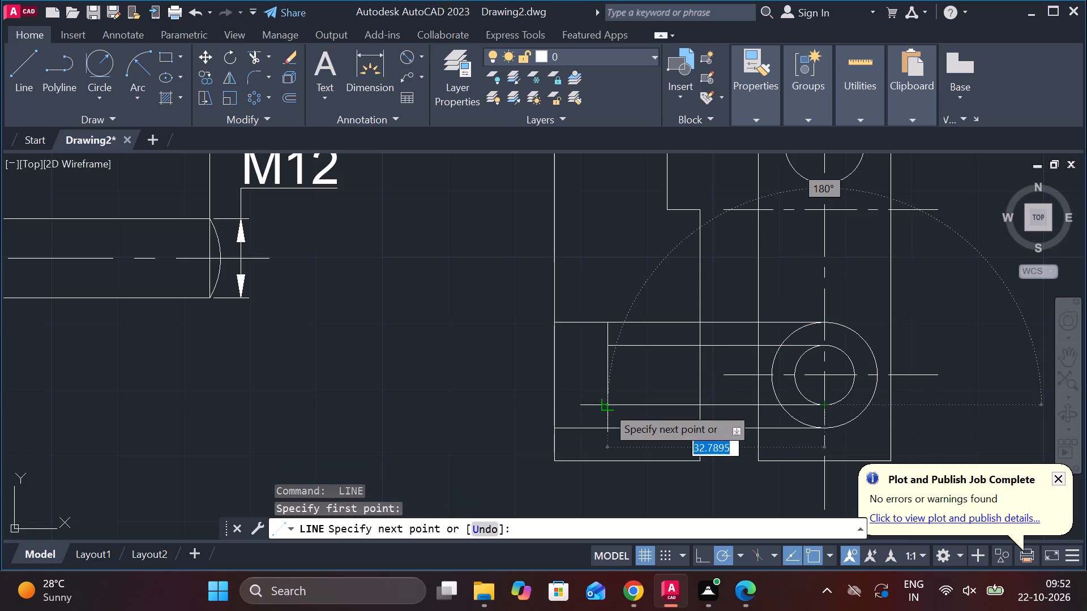
click(606, 406)
key(Escape)
Trim the two inner-circle projection lines between the link's near edge and its lower outer circle.
text(TR)
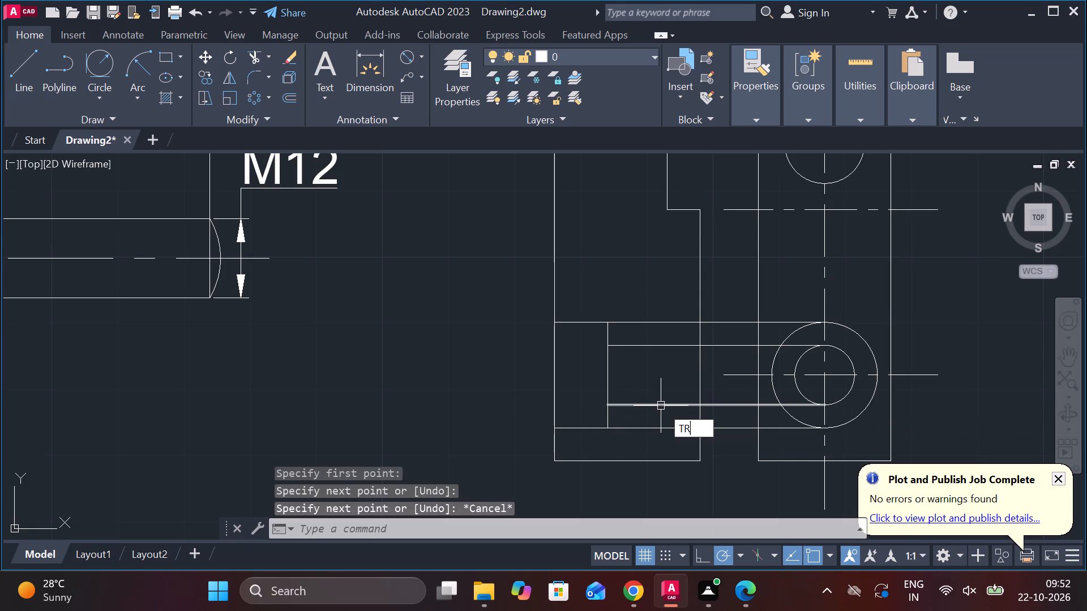
key(space)
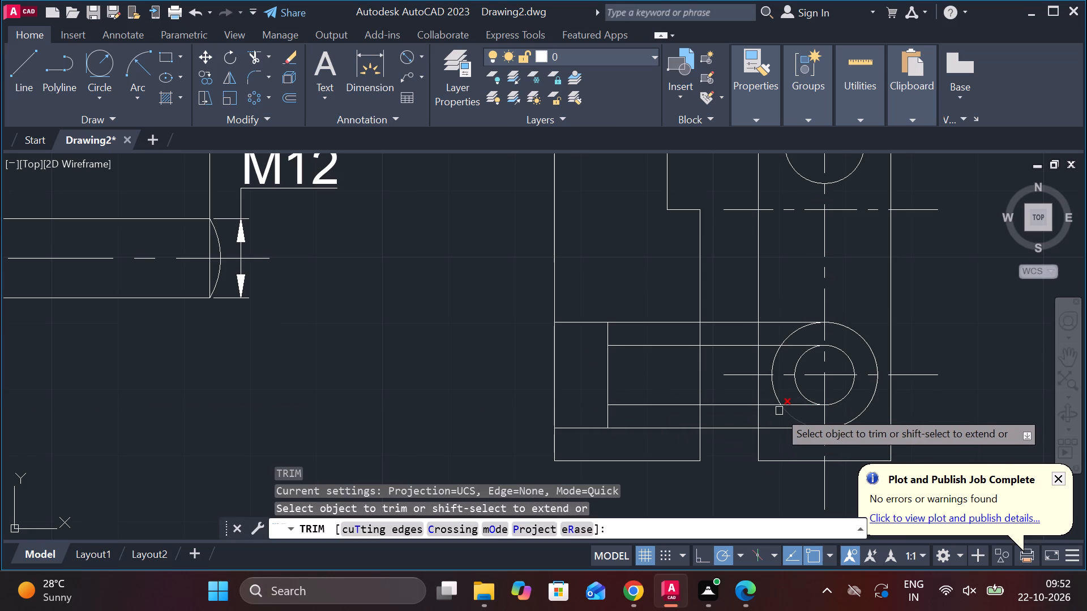
click(772, 405)
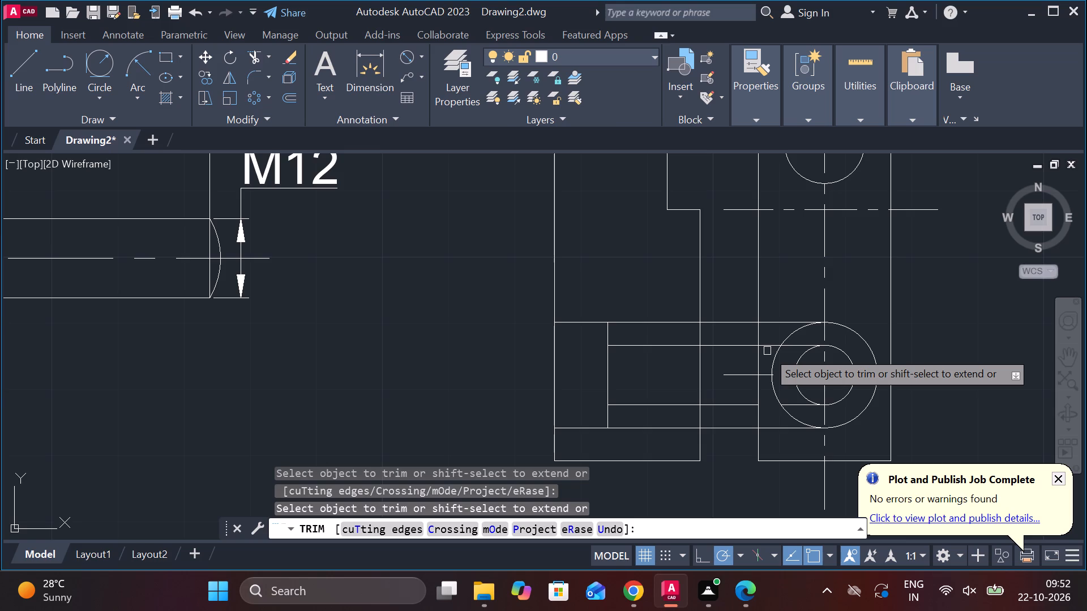
click(767, 348)
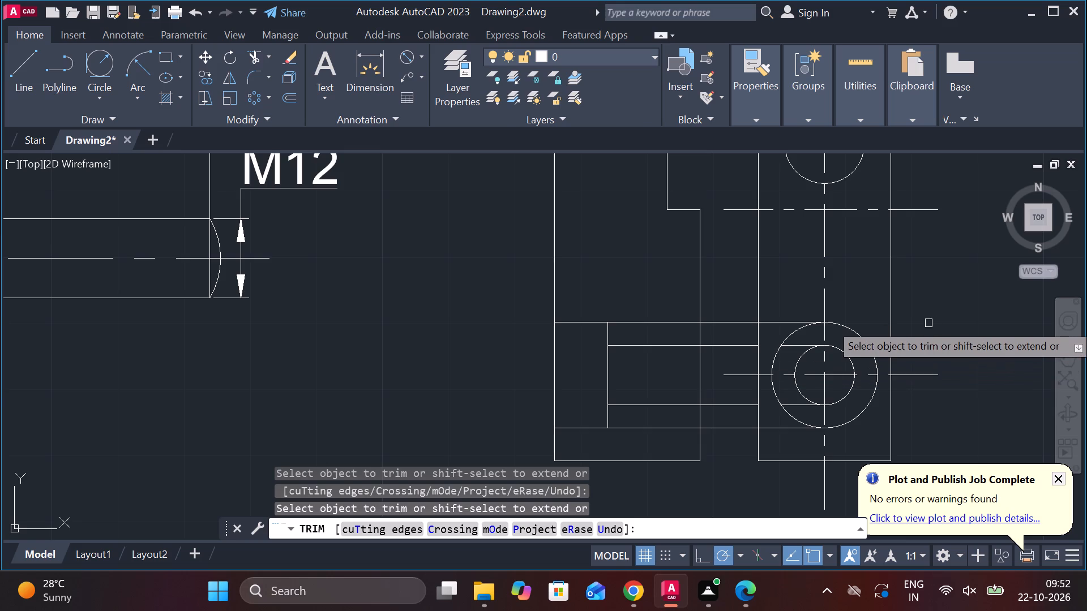
key(Escape)
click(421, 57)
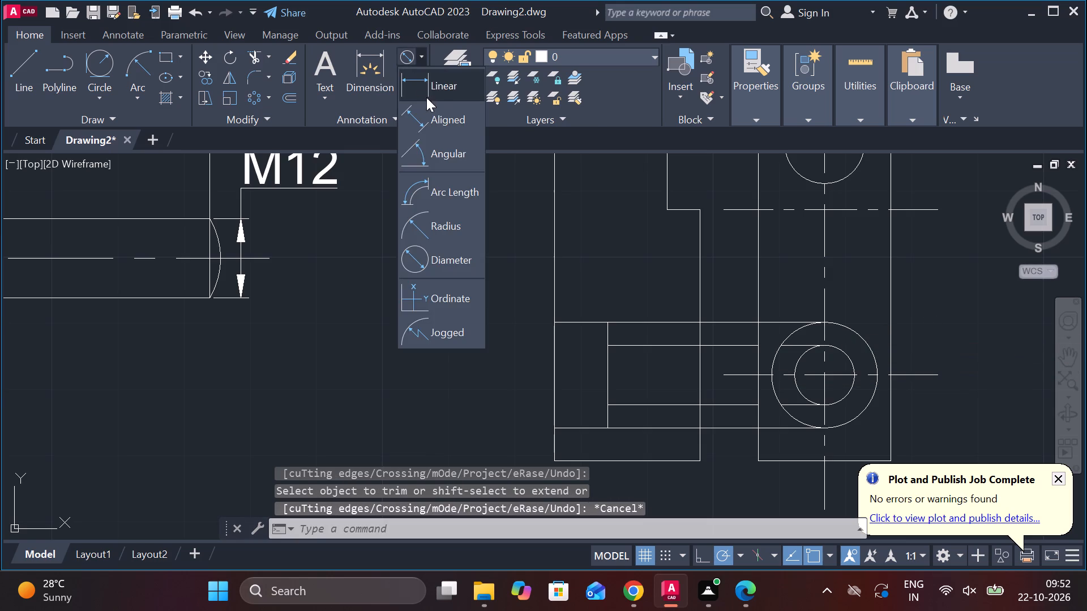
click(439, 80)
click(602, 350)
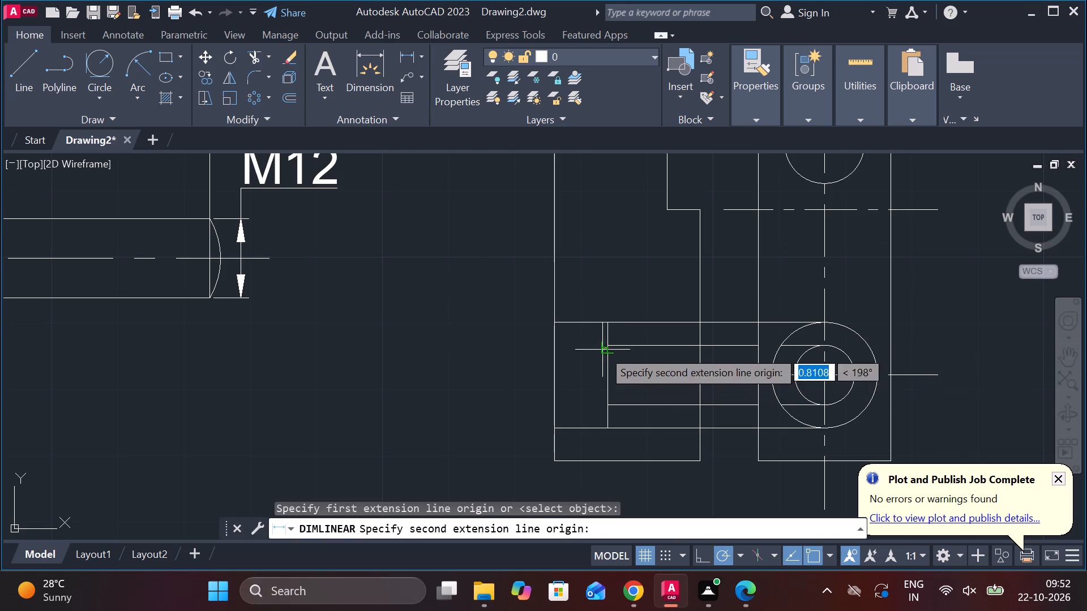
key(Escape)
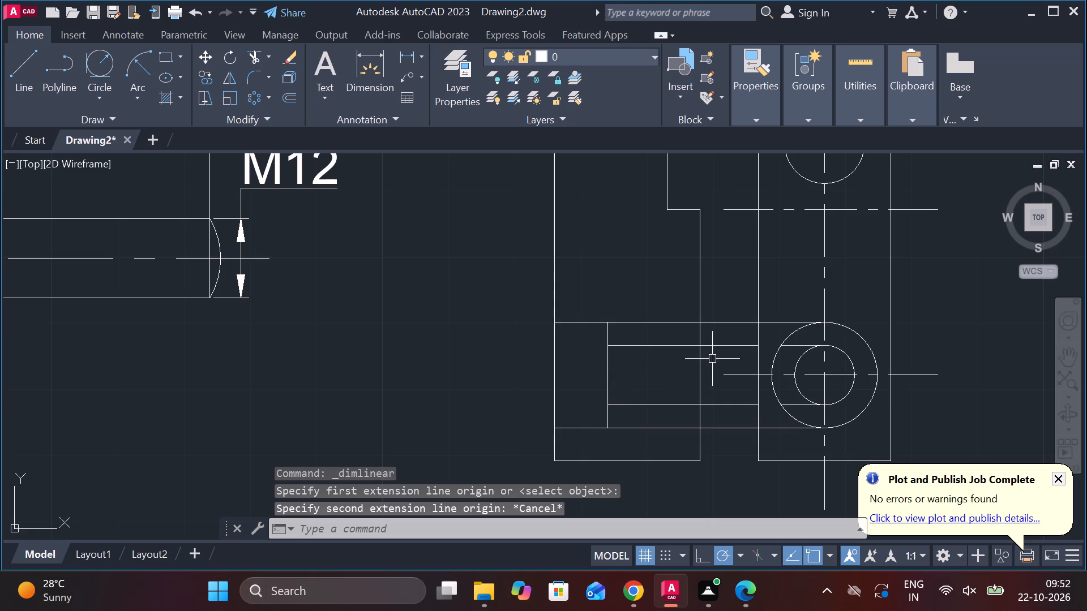
Trim the upper inner projection line between the views and both outer projection lines between the offset line and the side view's inner edge.
text(TR)
key(space)
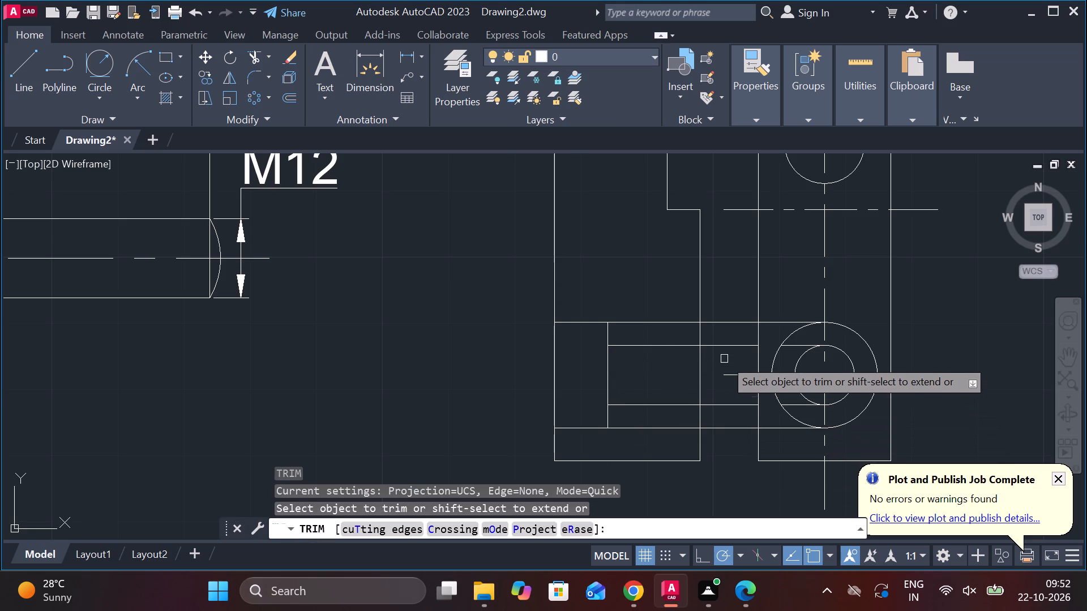
click(721, 344)
click(671, 320)
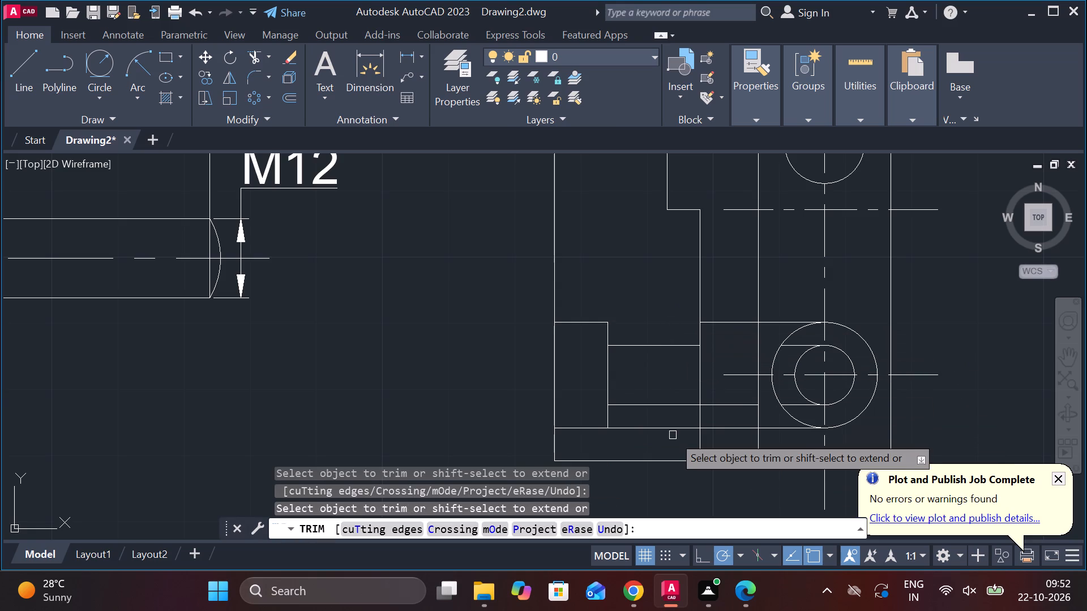
click(662, 430)
key(Escape)
Erase the two outer projection remnants between the views and the two short remnants inside the link's lower outer circle.
click(731, 430)
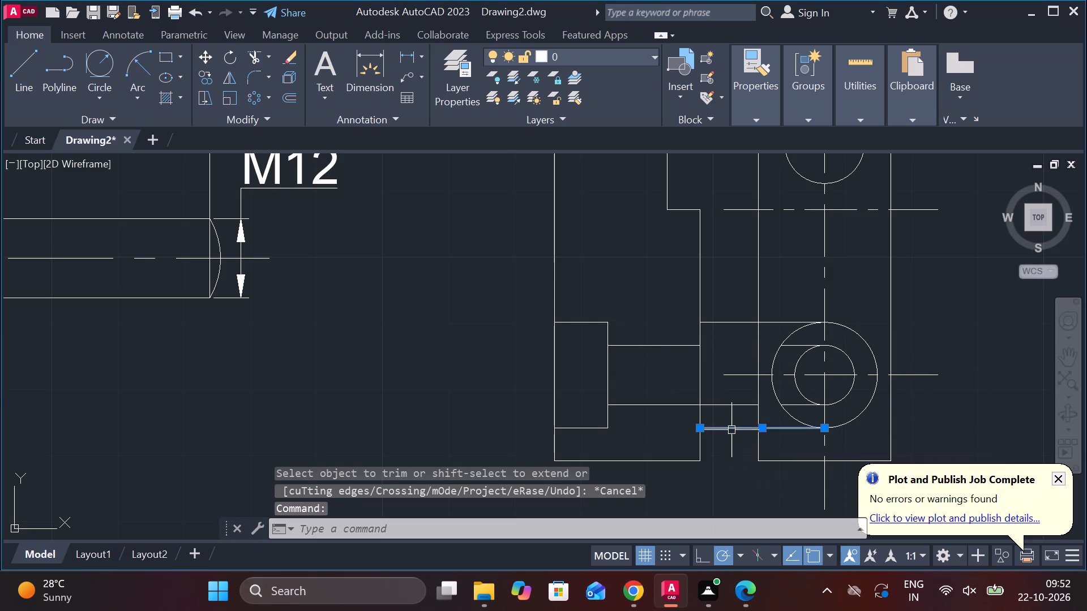
click(732, 326)
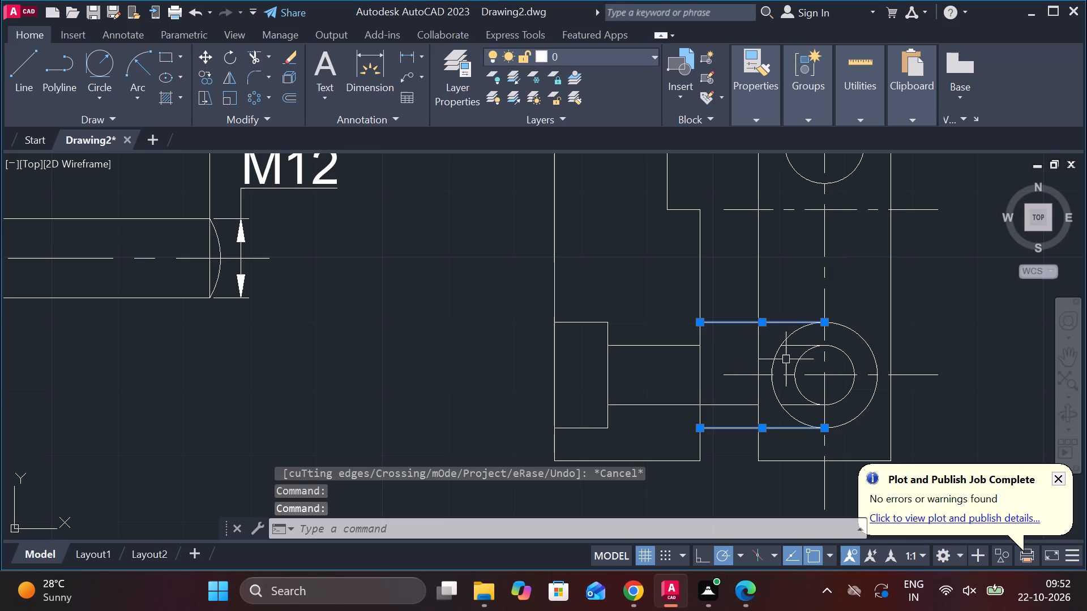
click(794, 348)
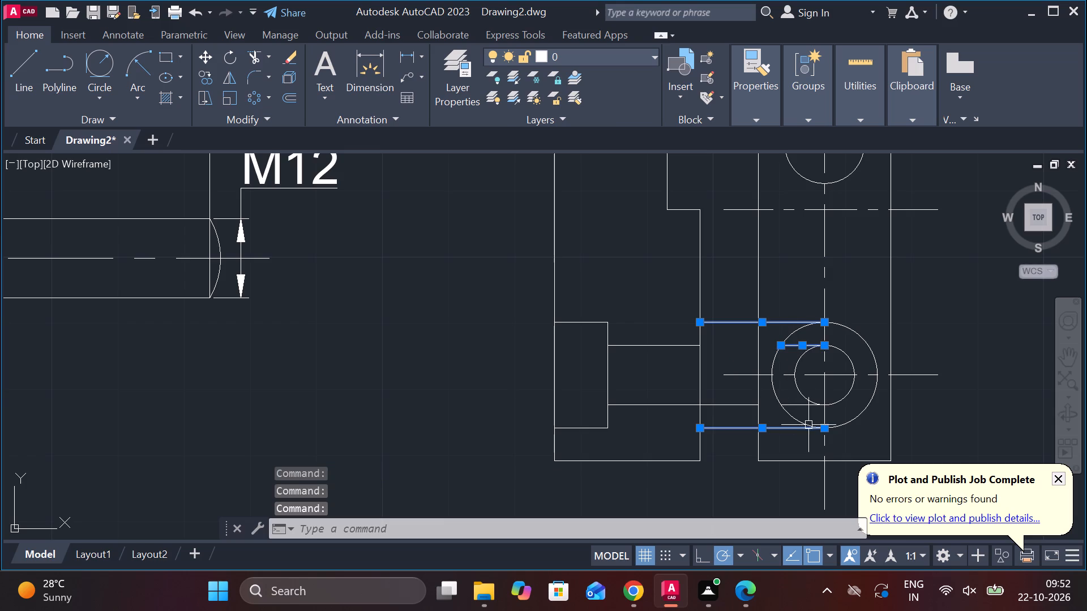
click(792, 405)
text(E)
key(space)
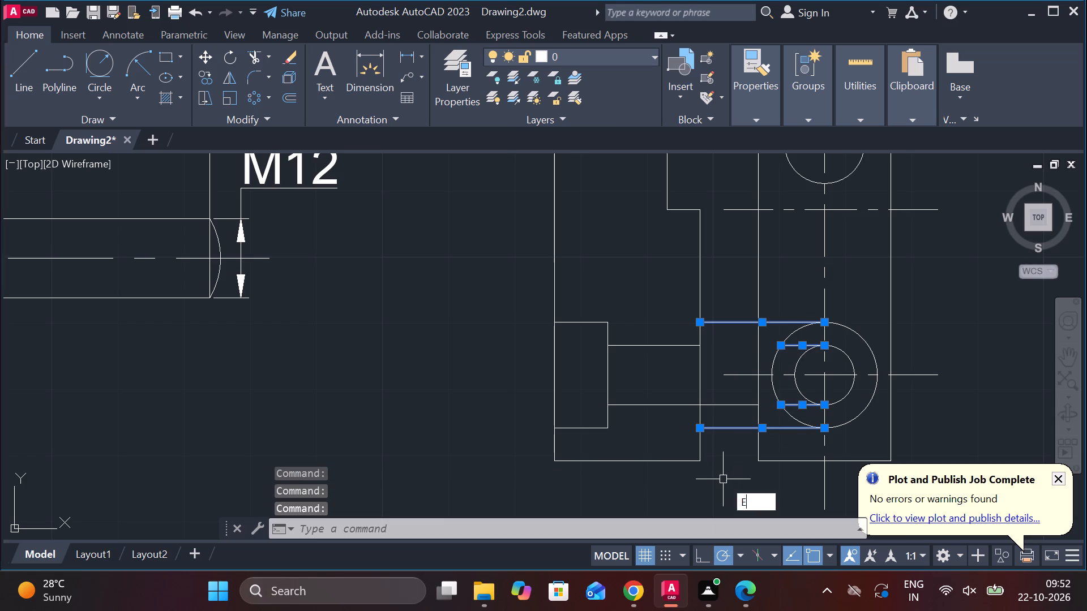
Trim the lower inner projection line between the side view and the link.
text(TR)
key(space)
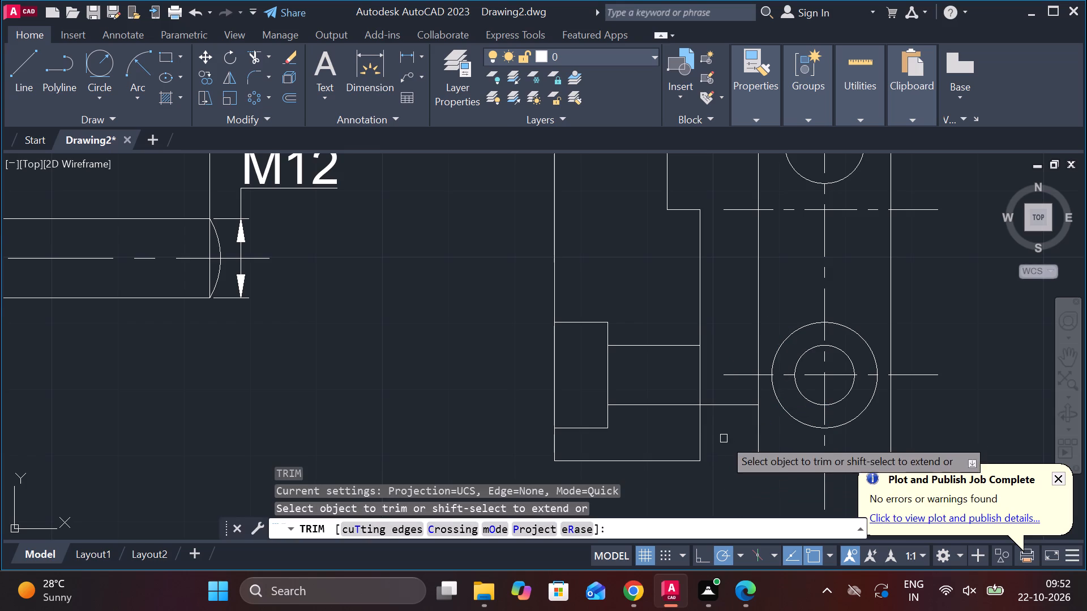
click(721, 406)
key(Escape)
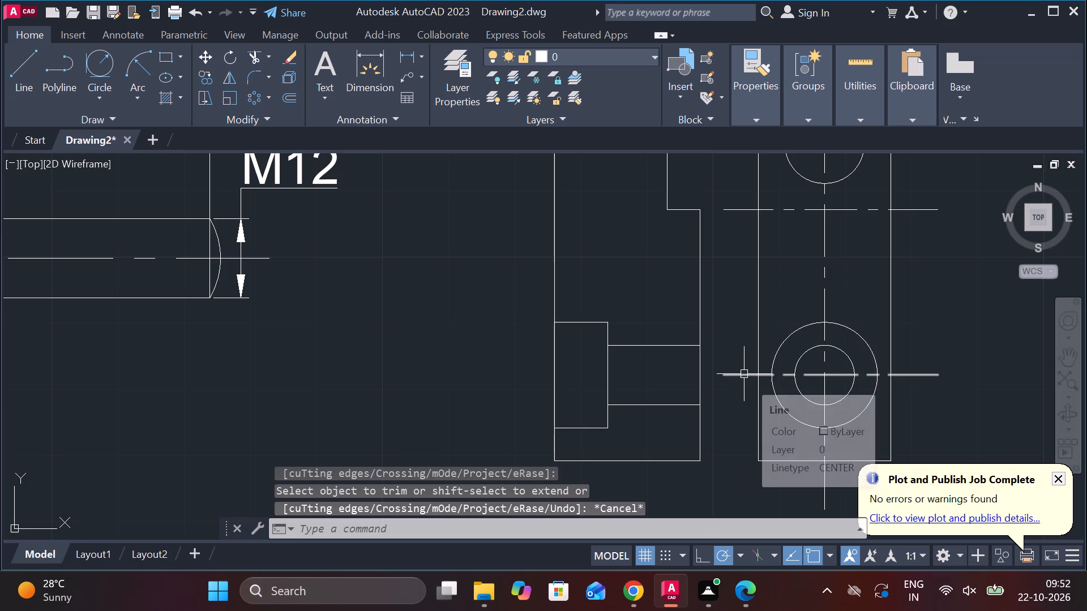
Apply the DASHED linetype to the five lines forming the side view's hidden counterbore and hole.
click(595, 323)
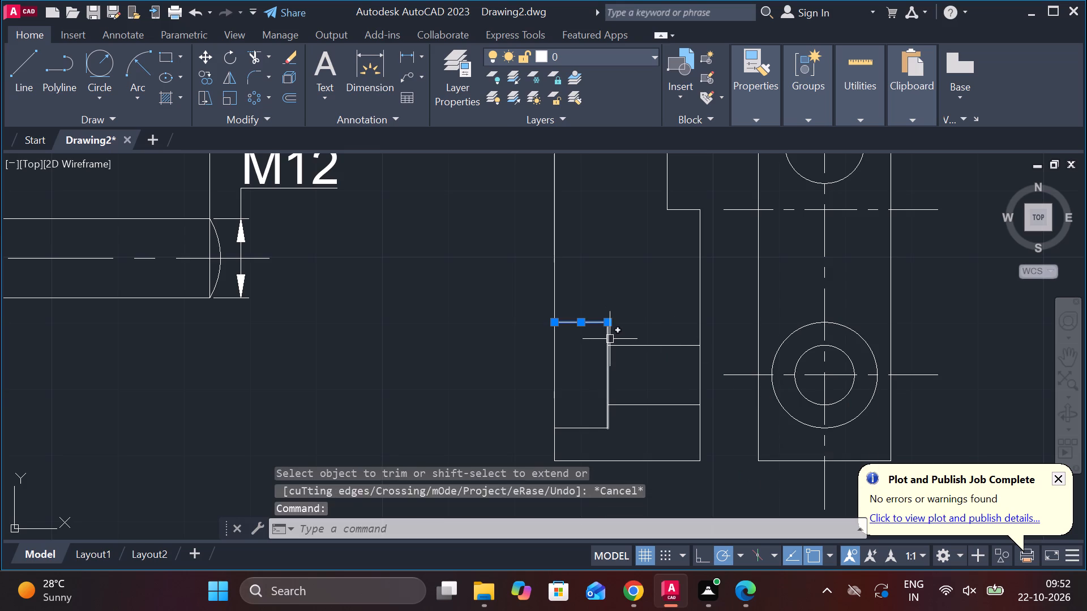
click(610, 339)
click(627, 354)
click(630, 345)
click(640, 341)
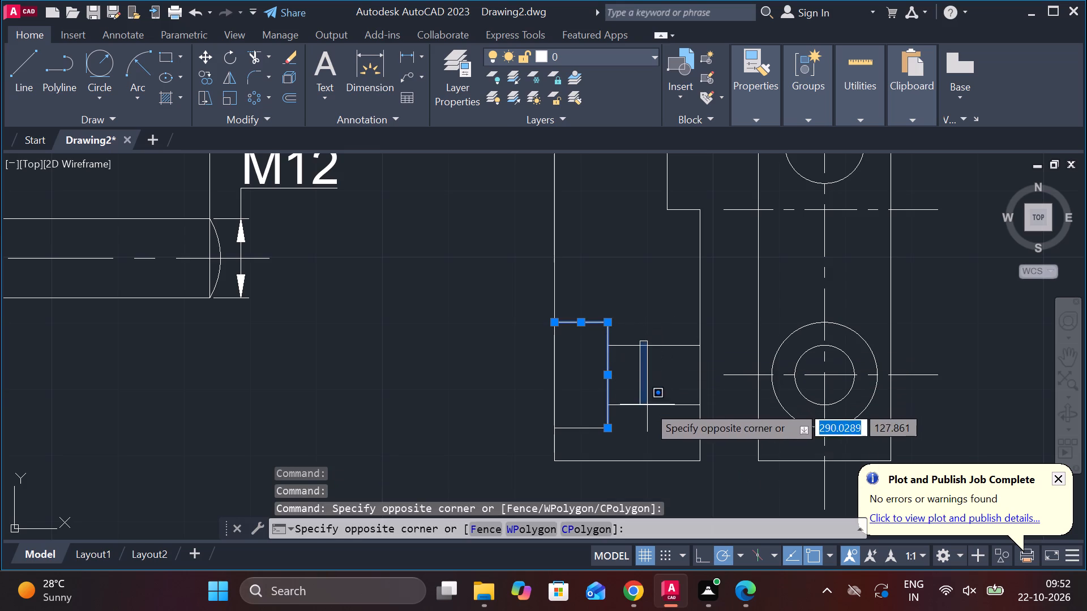
click(664, 412)
drag(668, 423, 651, 407)
click(593, 328)
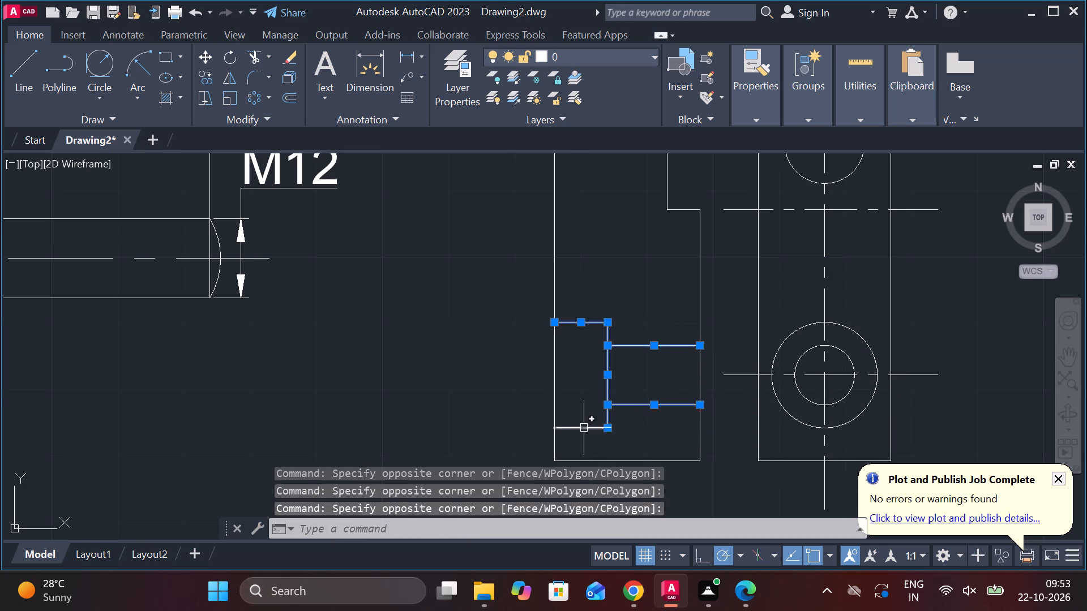
click(584, 428)
click(759, 129)
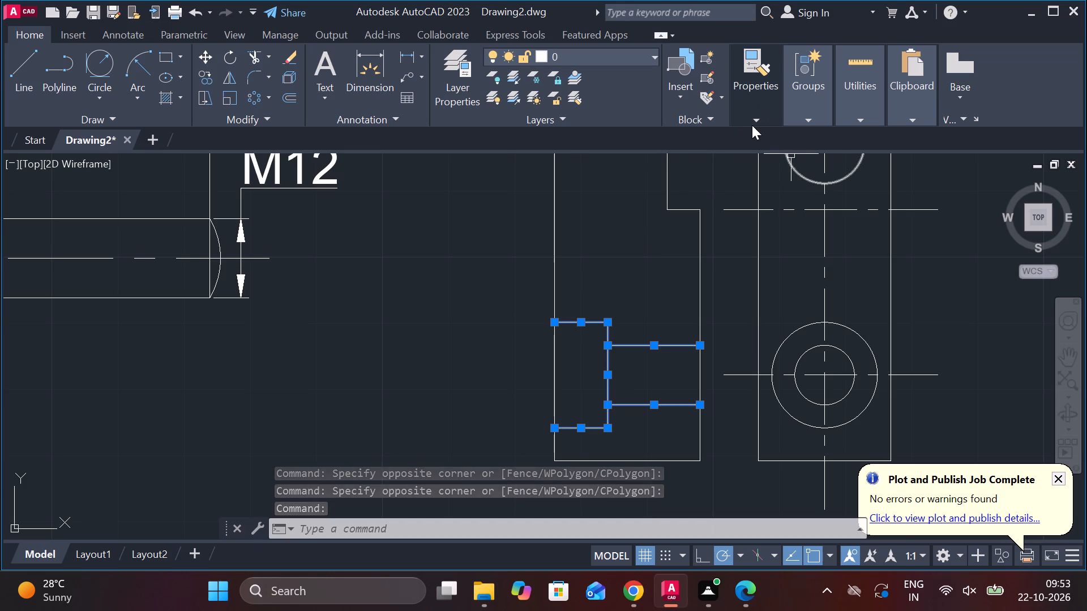
click(773, 122)
click(871, 184)
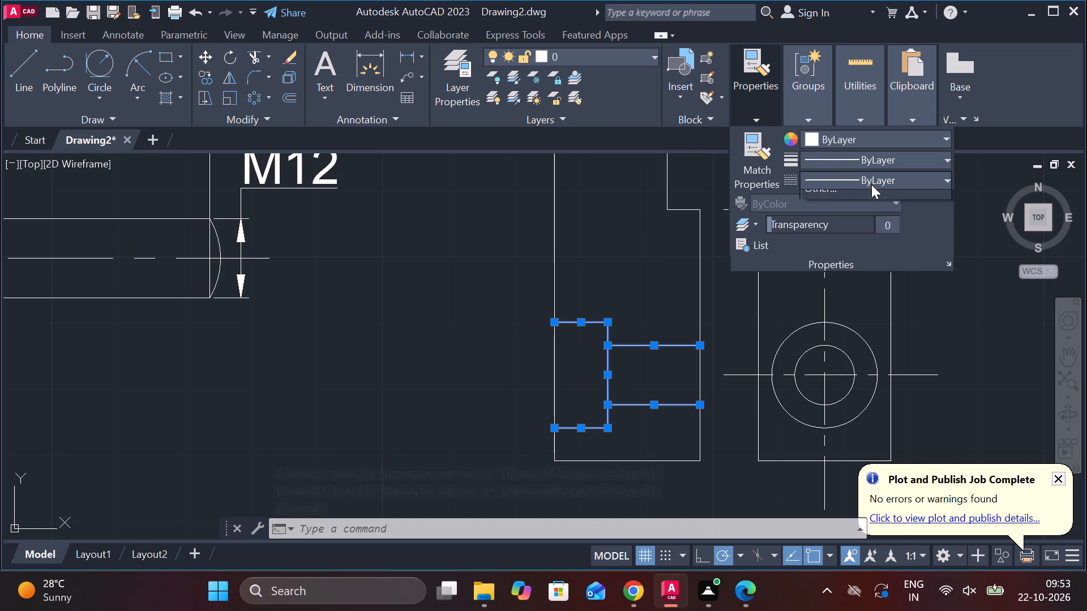
click(844, 282)
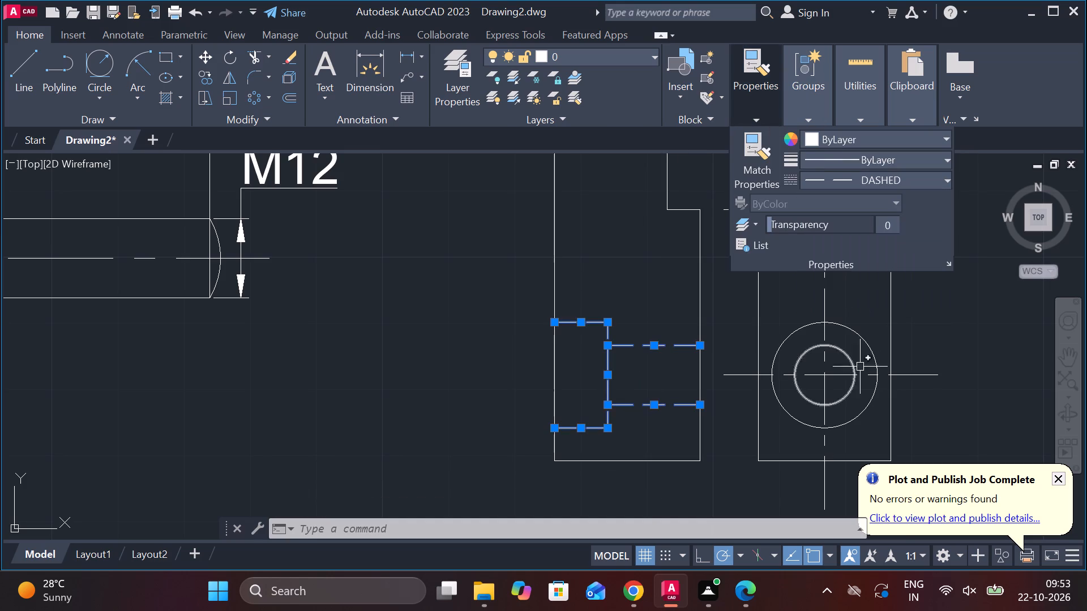
key(Escape)
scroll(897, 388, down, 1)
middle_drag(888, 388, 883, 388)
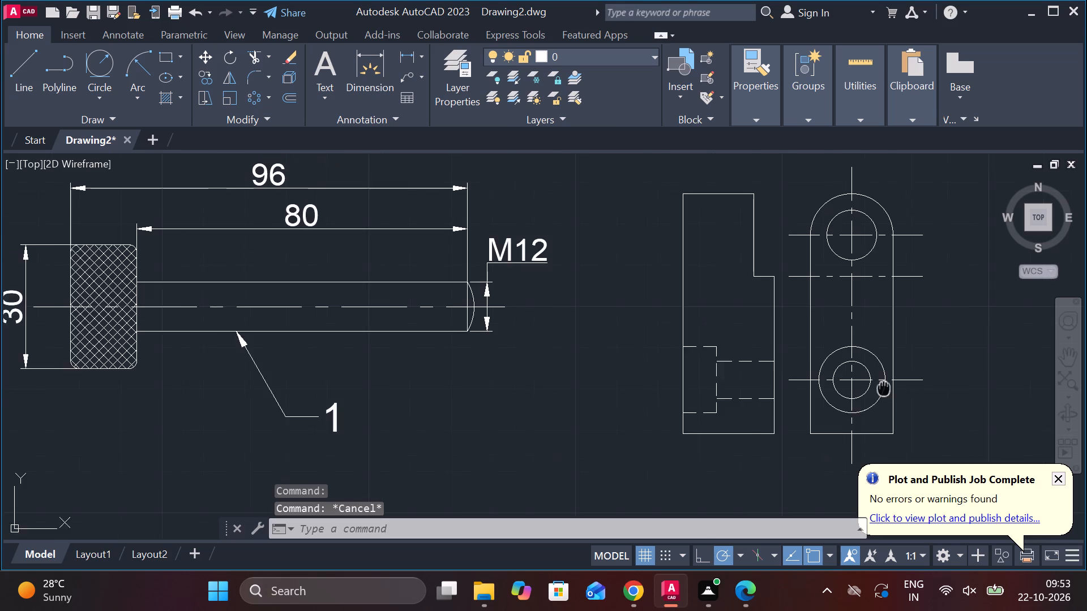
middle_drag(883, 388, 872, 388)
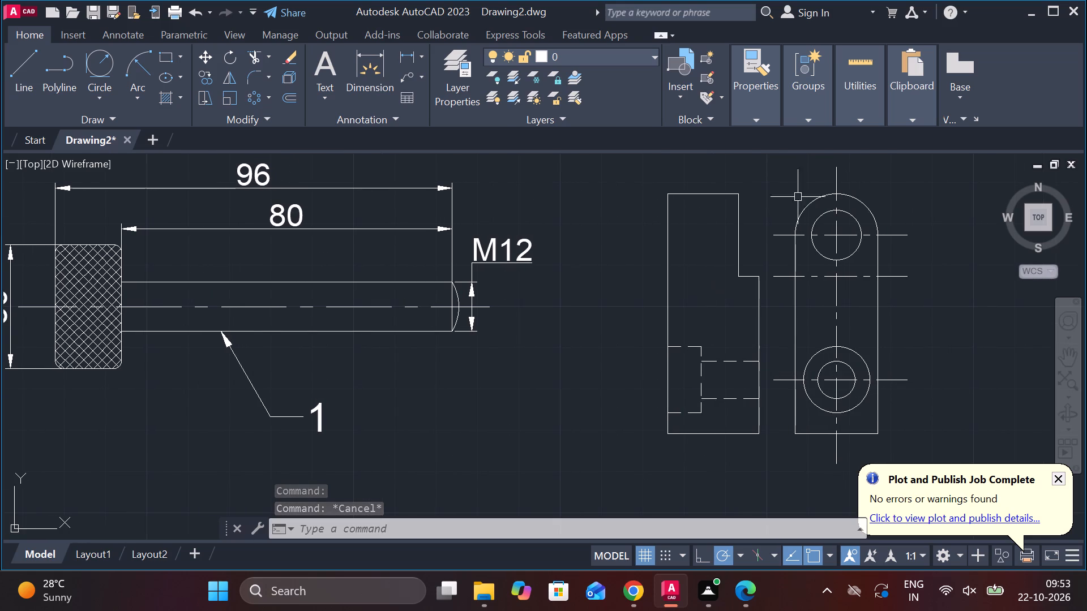
Draw two horizontal projection lines from the top and bottom of the link's upper hole across the side view.
scroll(764, 209, up, 2)
middle_drag(862, 262, 787, 266)
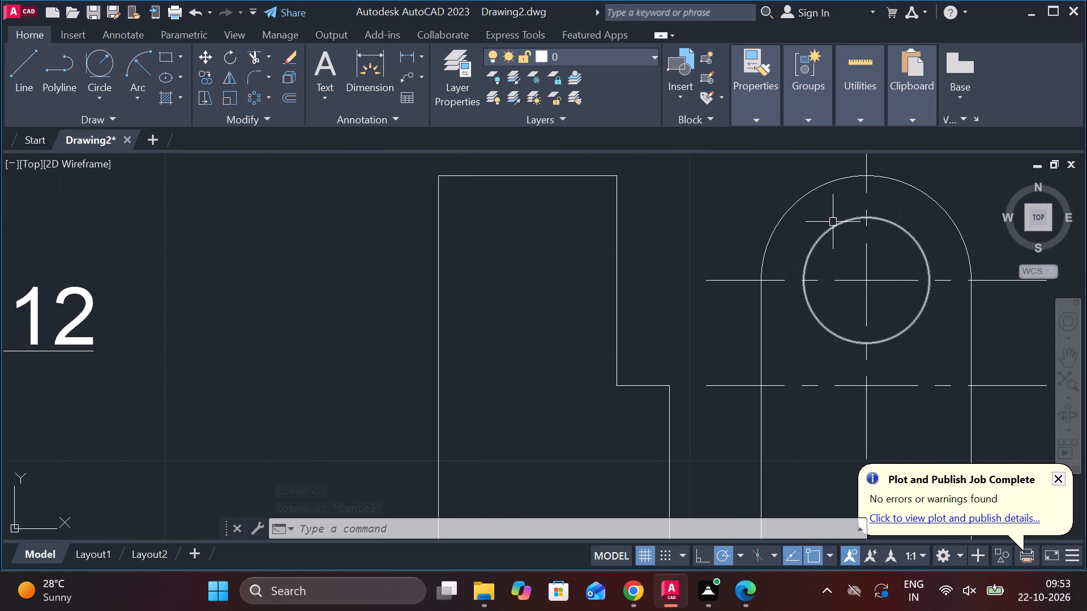
key(l)
key(Return)
click(874, 215)
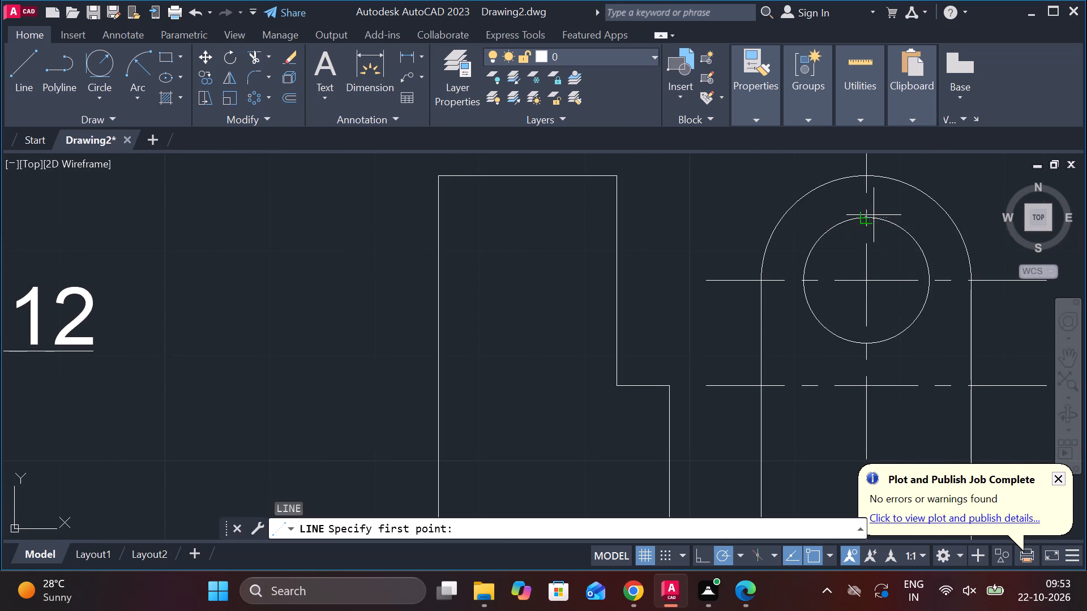
click(412, 226)
key(Escape)
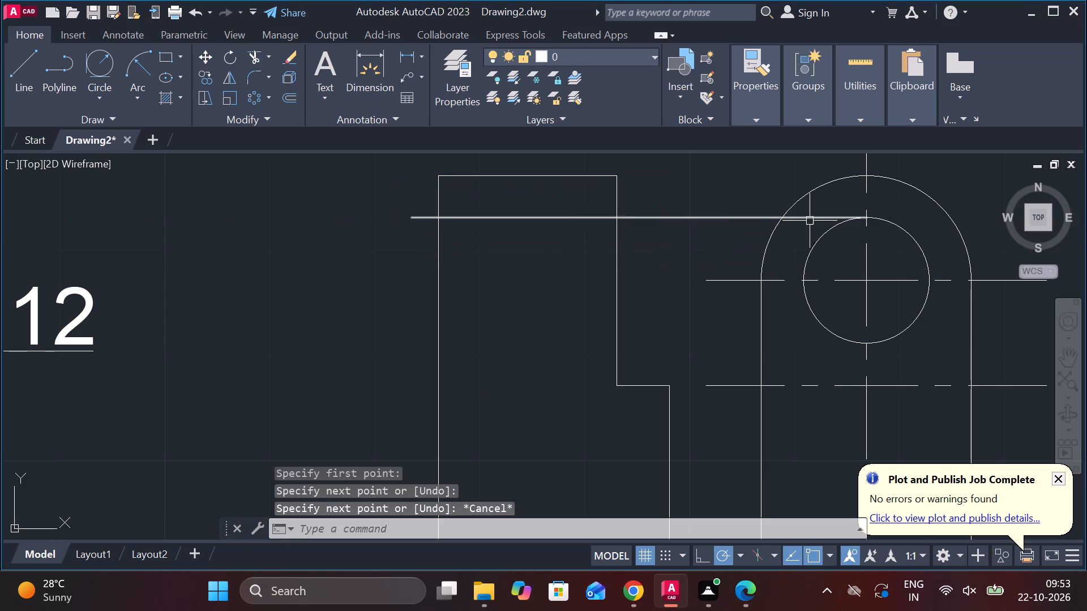
key(space)
click(870, 339)
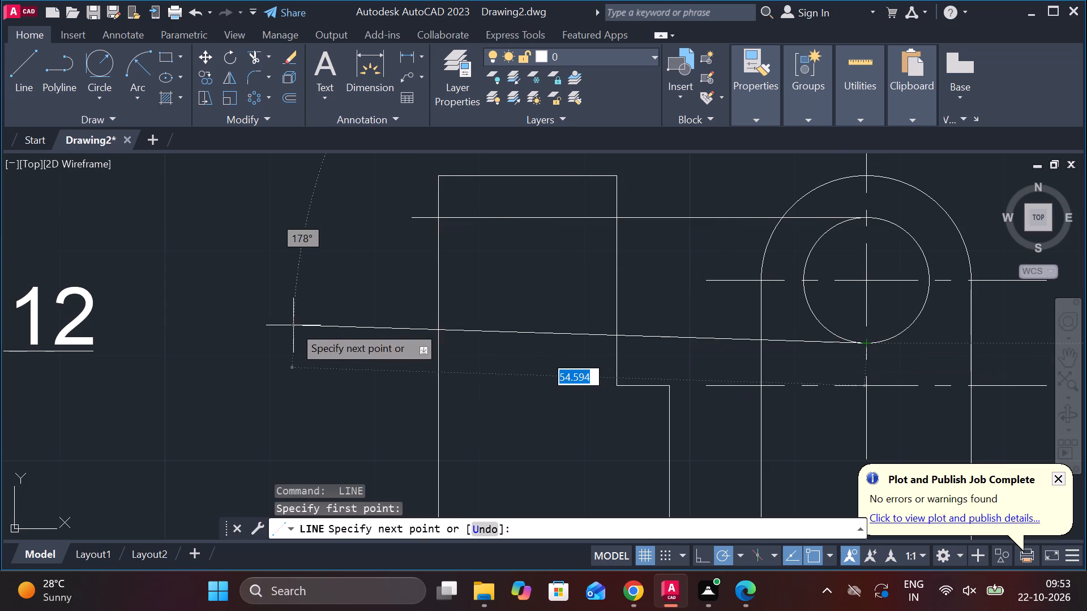
click(322, 340)
key(Escape)
Trim both projection lines beyond the side view's outer edge and in the gap between the side view and the link.
text(TR)
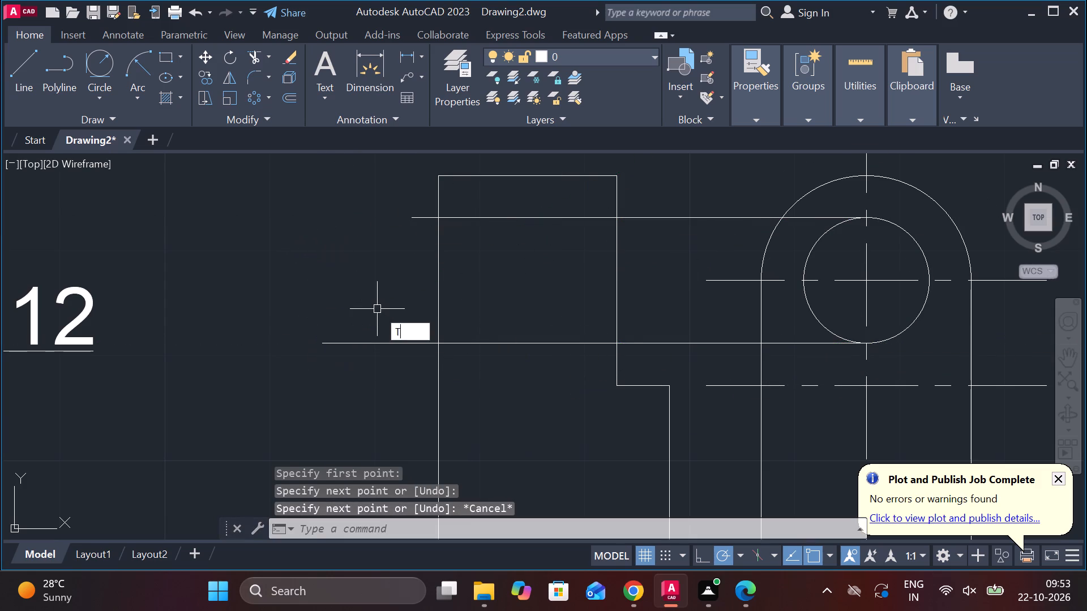
key(space)
drag(416, 180, 392, 384)
drag(671, 175, 682, 364)
key(Escape)
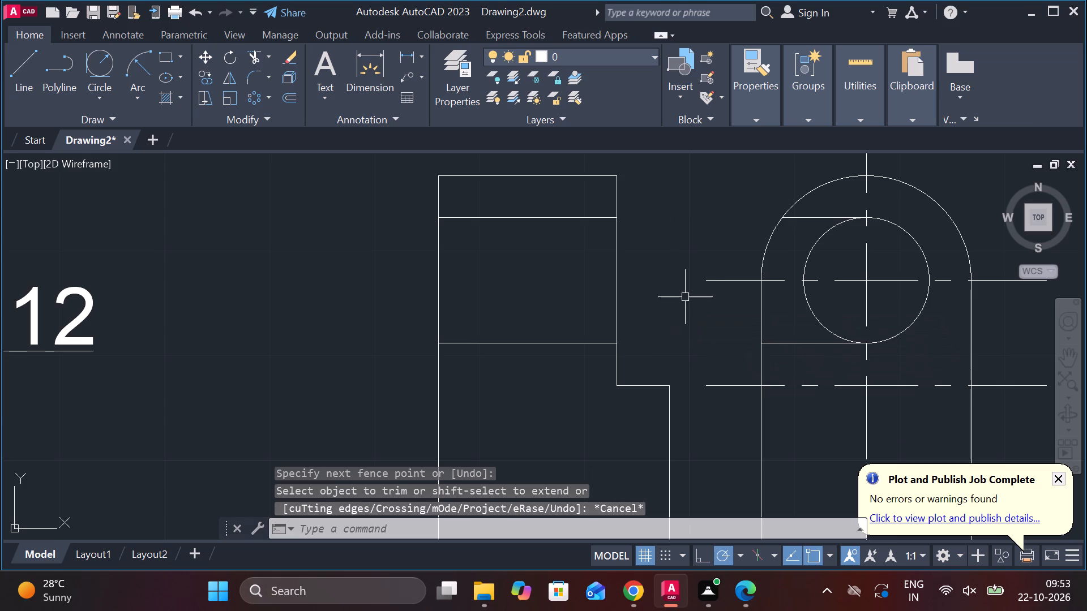
Look back through the command history for the earlier drawing, hatching and dimensioning commands.
click(857, 531)
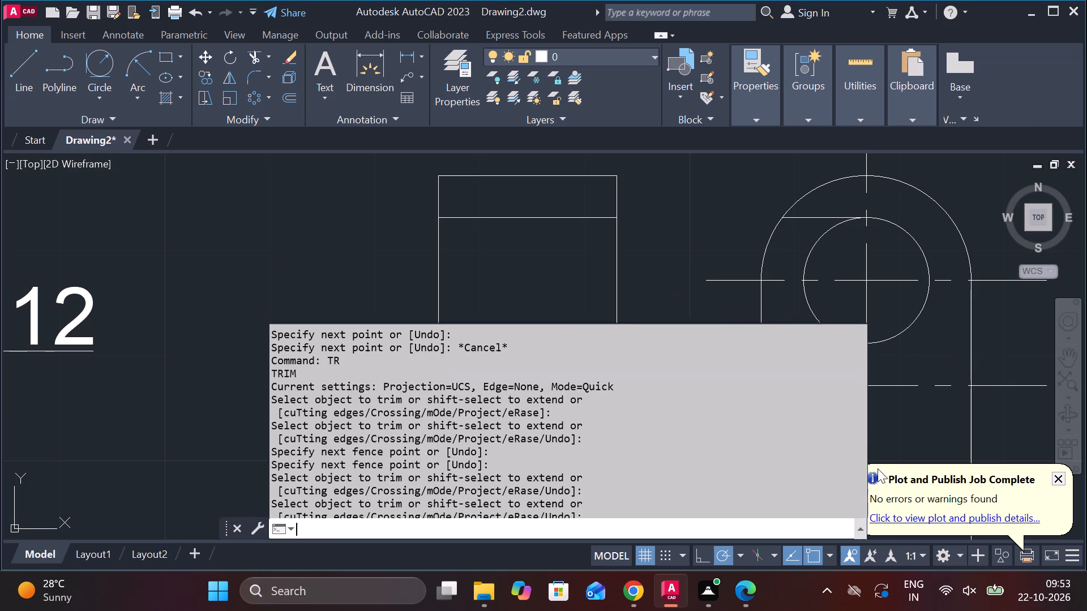
scroll(857, 433, up, 20)
scroll(857, 433, up, 4)
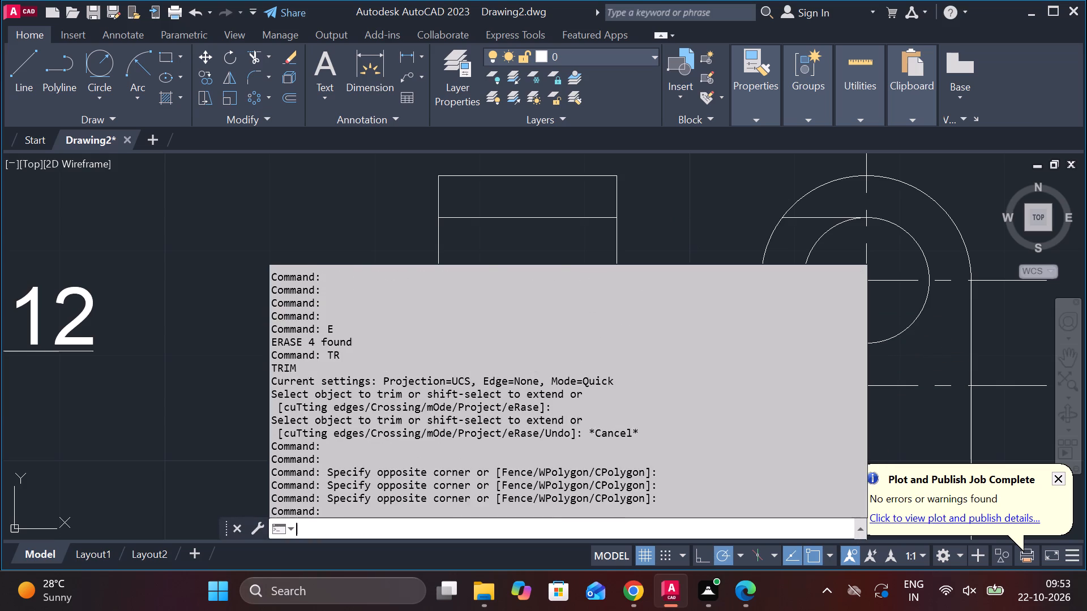
scroll(781, 419, up, 6)
scroll(781, 419, up, 20)
scroll(781, 419, up, 2)
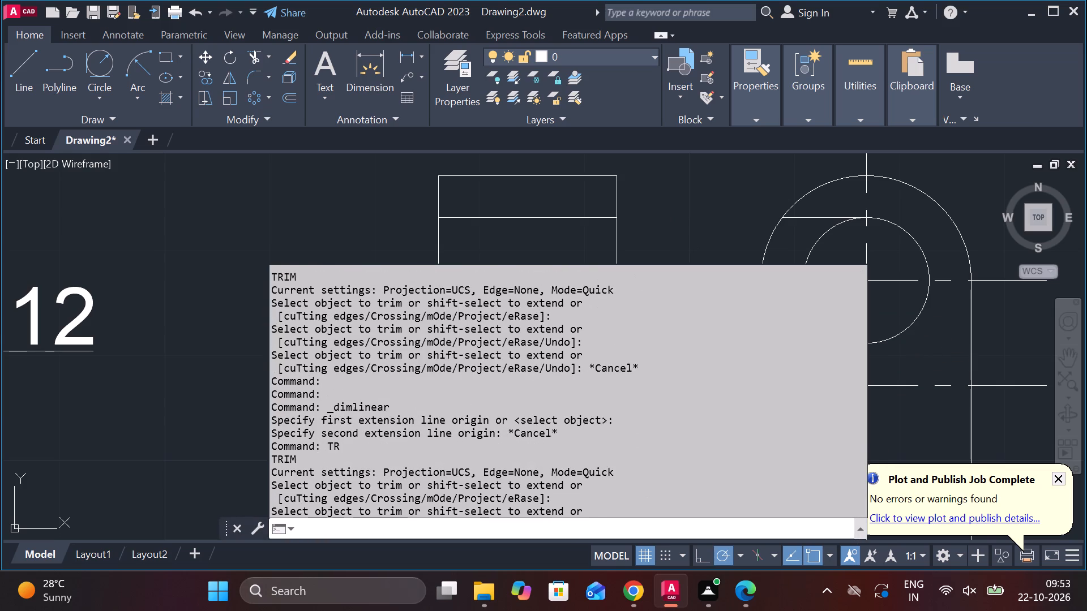
scroll(781, 419, up, 2)
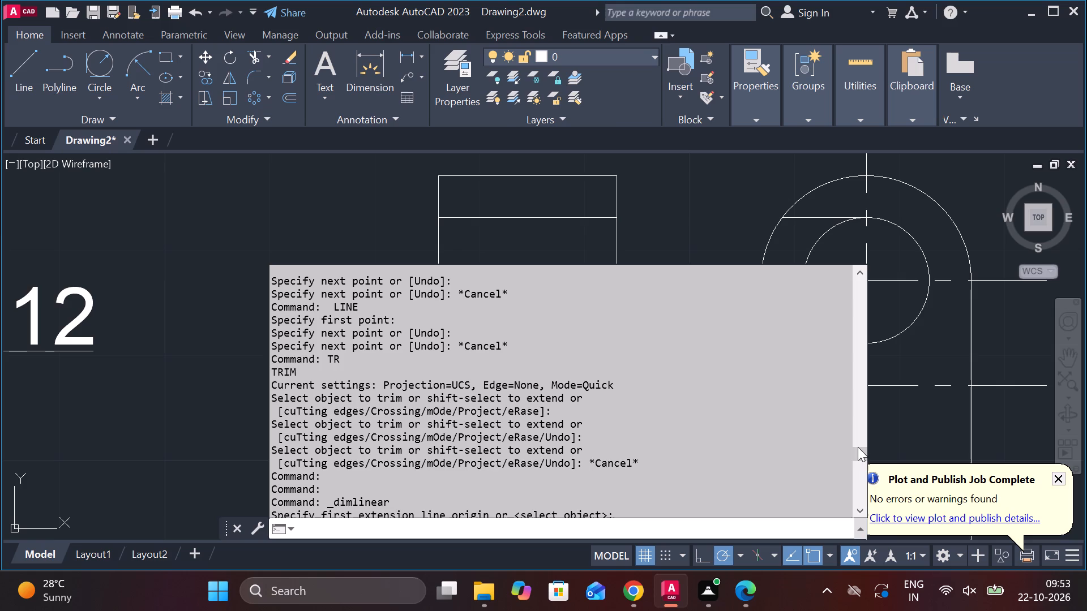
drag(857, 450, 858, 252)
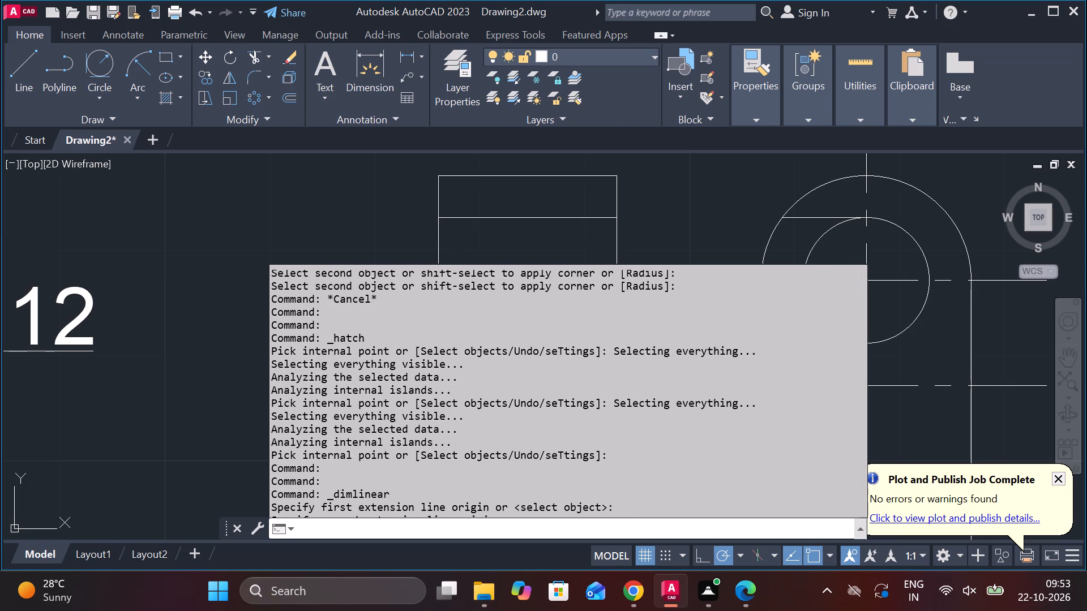
scroll(694, 324, up, 6)
scroll(605, 338, up, 4)
scroll(597, 334, down, 6)
key(Escape)
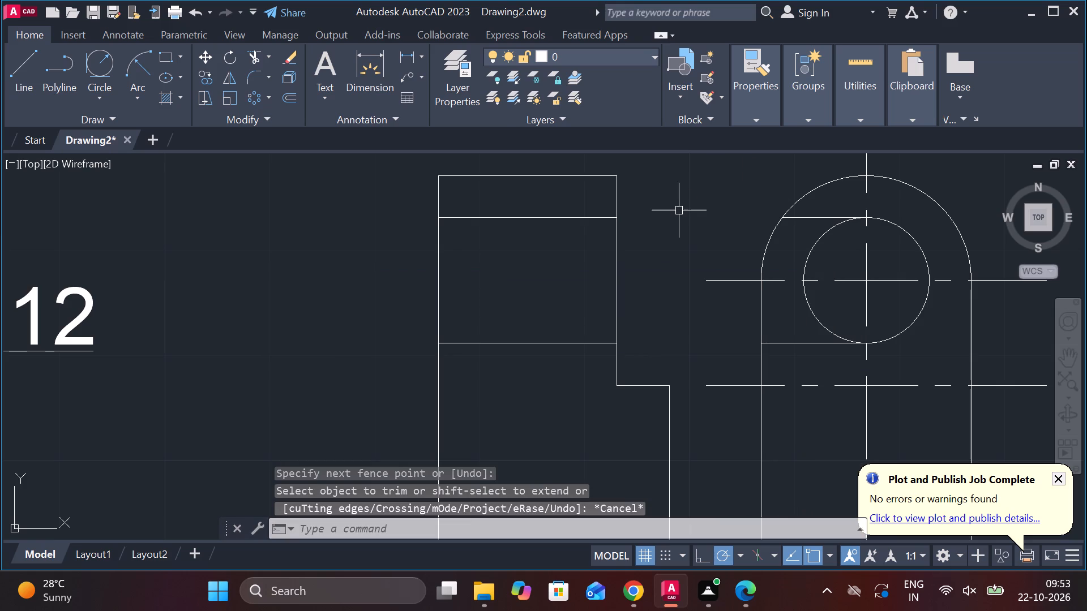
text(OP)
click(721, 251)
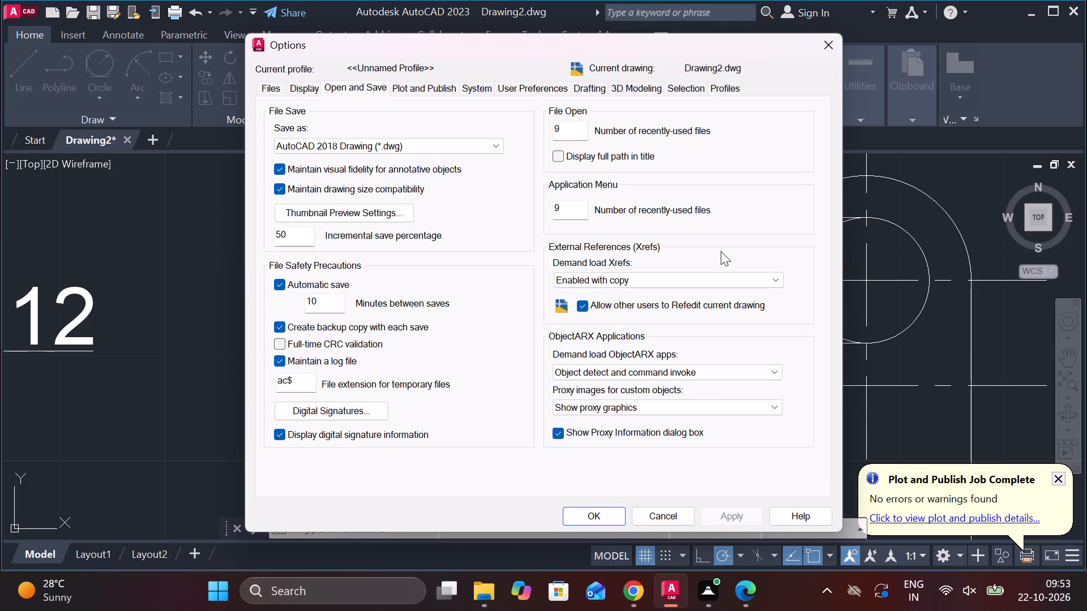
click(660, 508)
Erase the two projection line remnants around the upper hole inside the link's outline.
scroll(665, 367, down, 3)
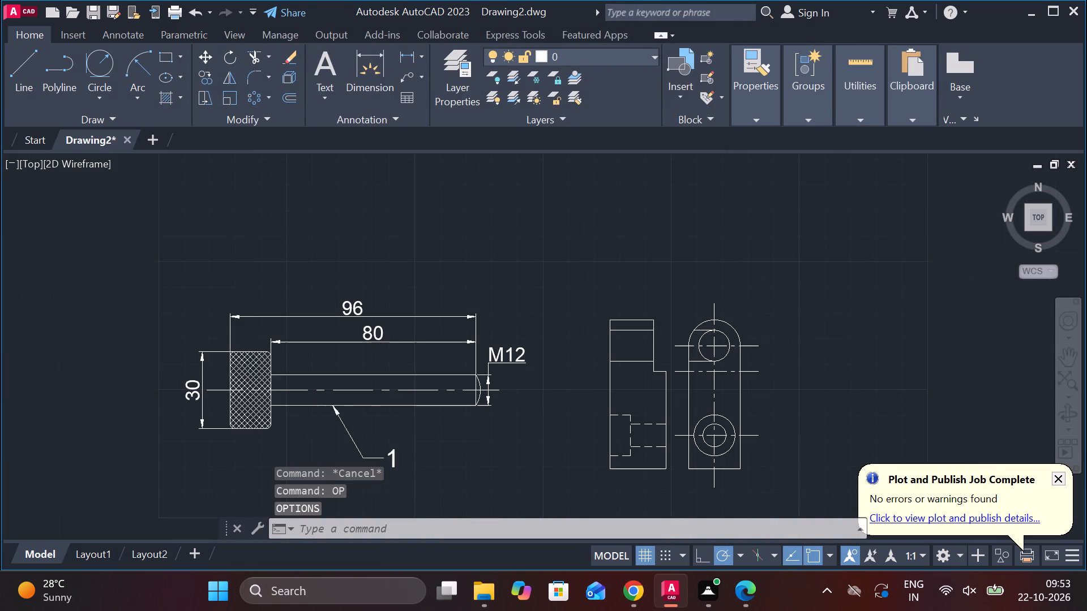
scroll(661, 362, up, 2)
click(764, 279)
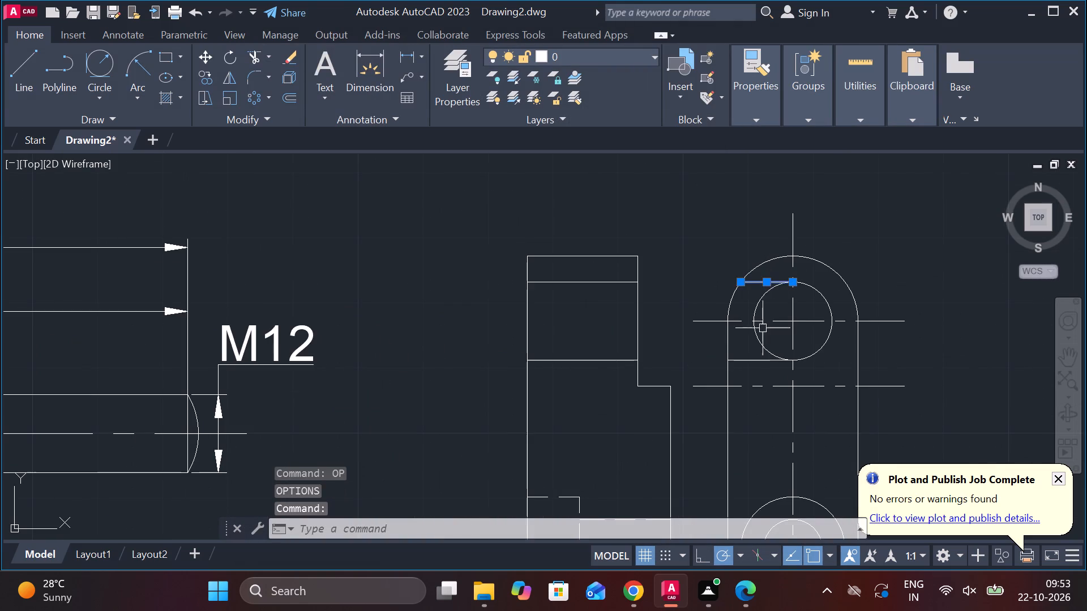
click(755, 359)
text(E)
key(space)
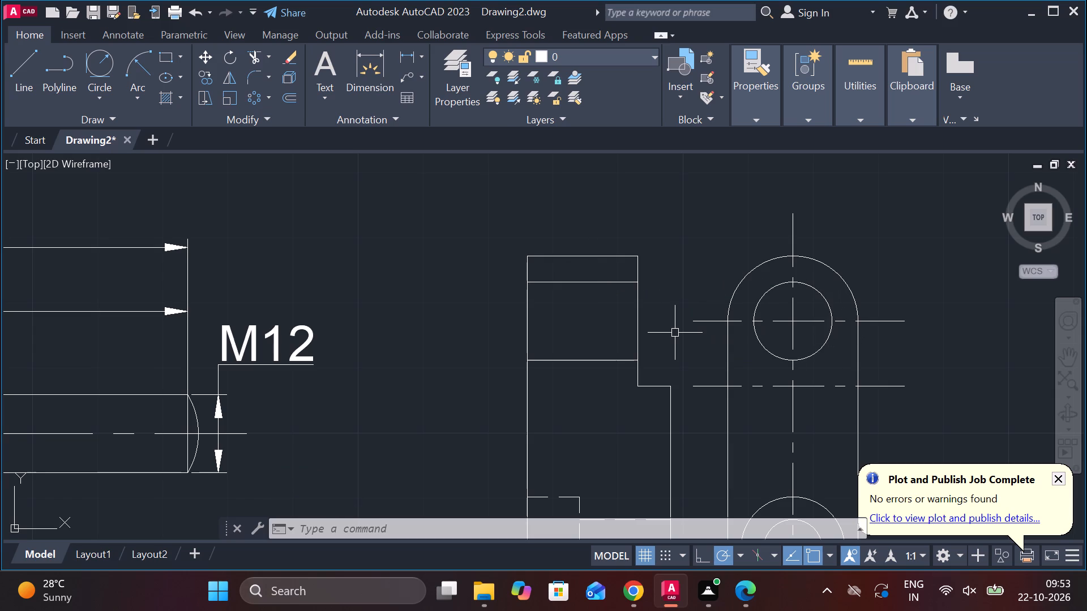
Draw a circle of radius 7 concentric with the link's upper hole.
text(C)
key(space)
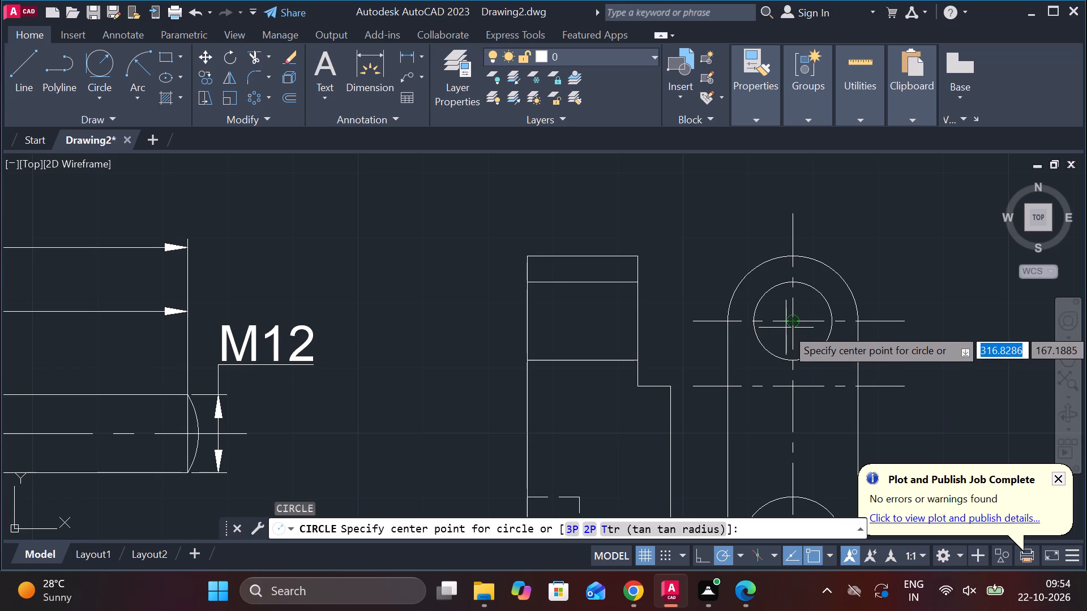
click(791, 324)
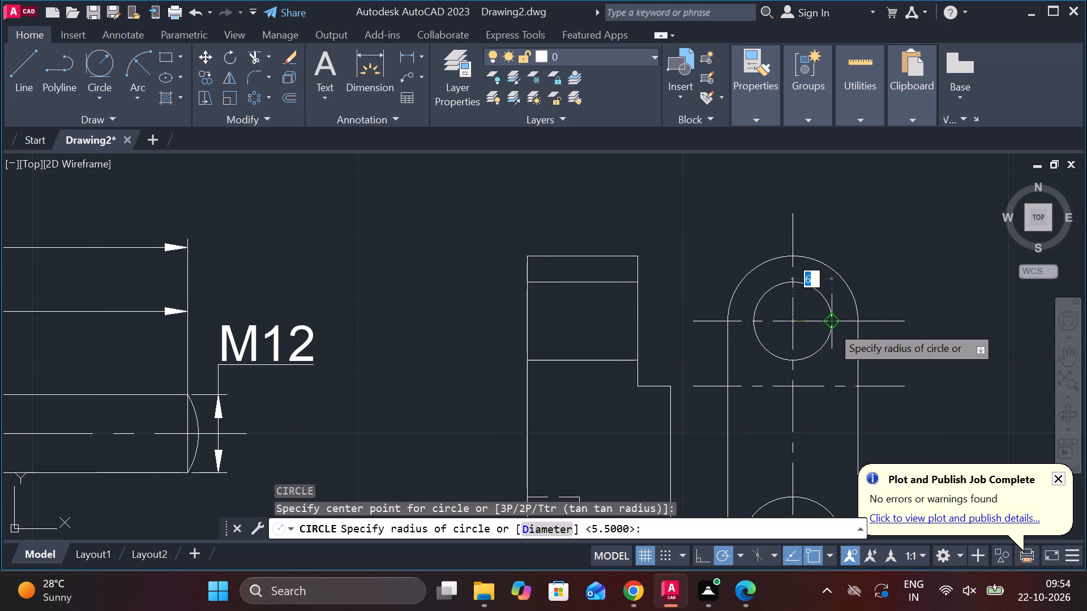
key(7)
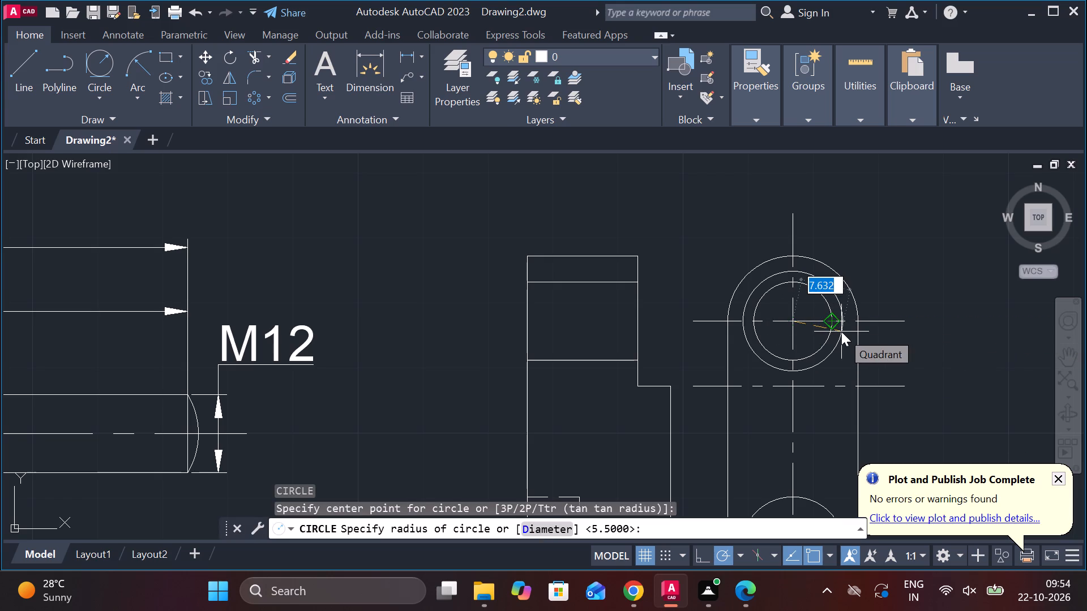
key(Return)
key(Escape)
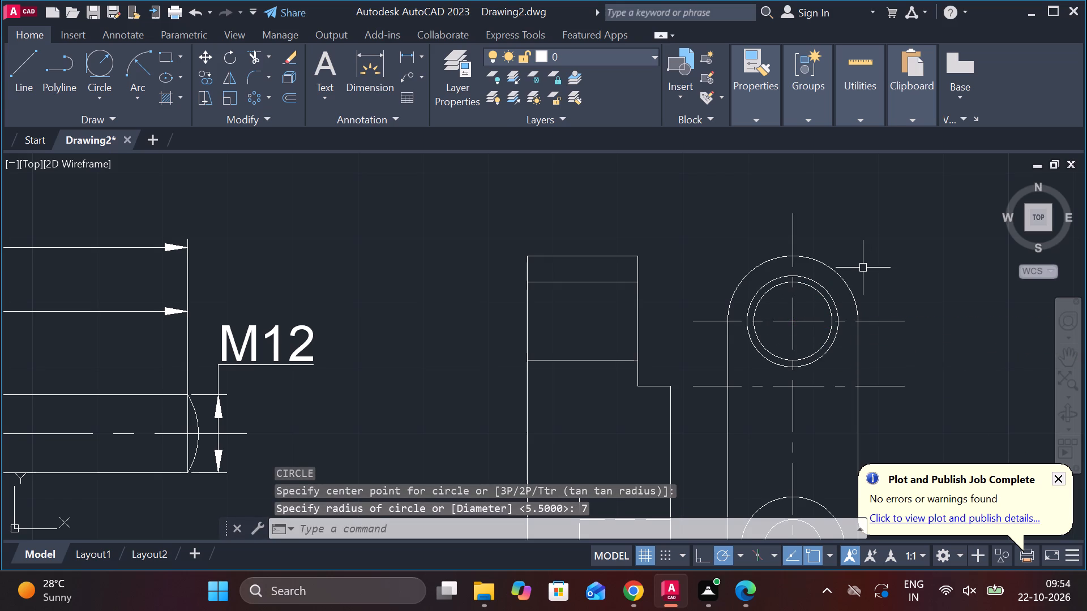
Draw two horizontal projection lines from the top and bottom of the radius 7 circle across the side view.
key(l)
key(Return)
click(793, 271)
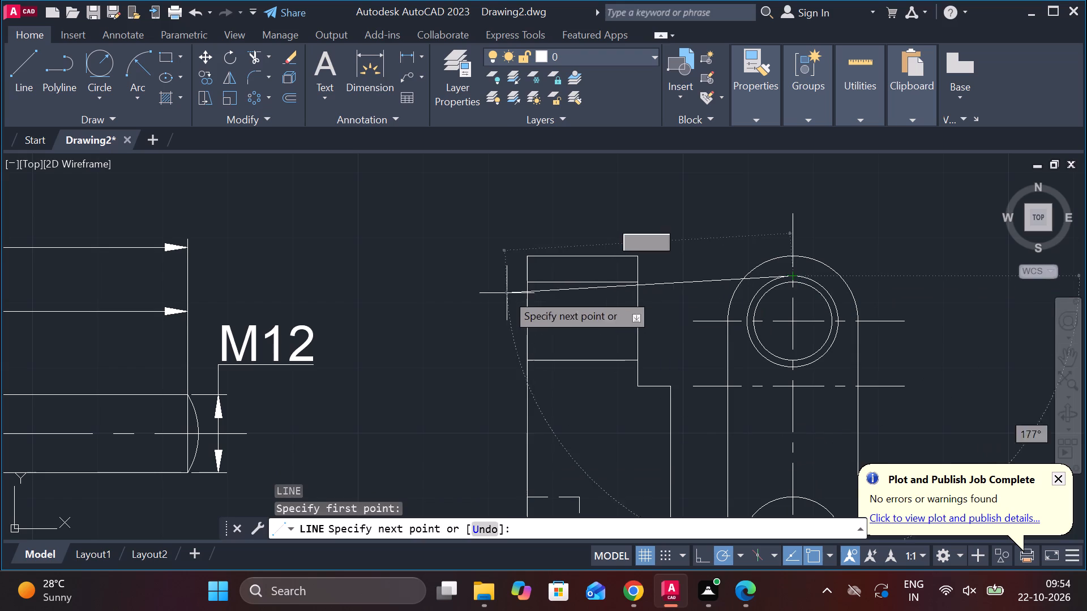
click(464, 282)
key(Escape)
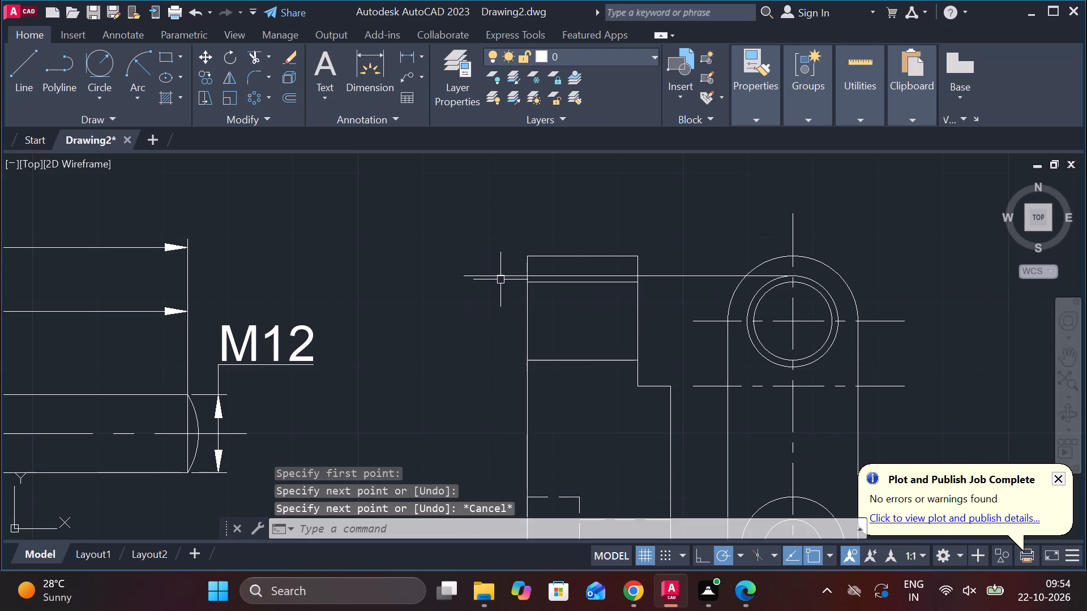
key(space)
click(788, 372)
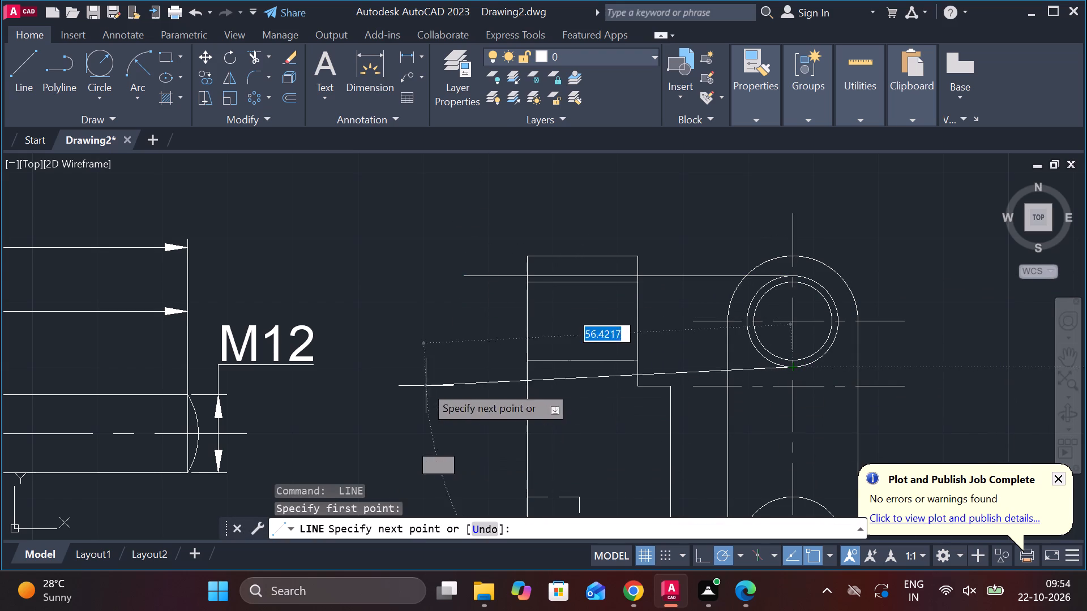
click(426, 375)
key(Escape)
Trim the two new projection lines beyond the side view's outer edge and in the gap between the views.
text(TR)
key(space)
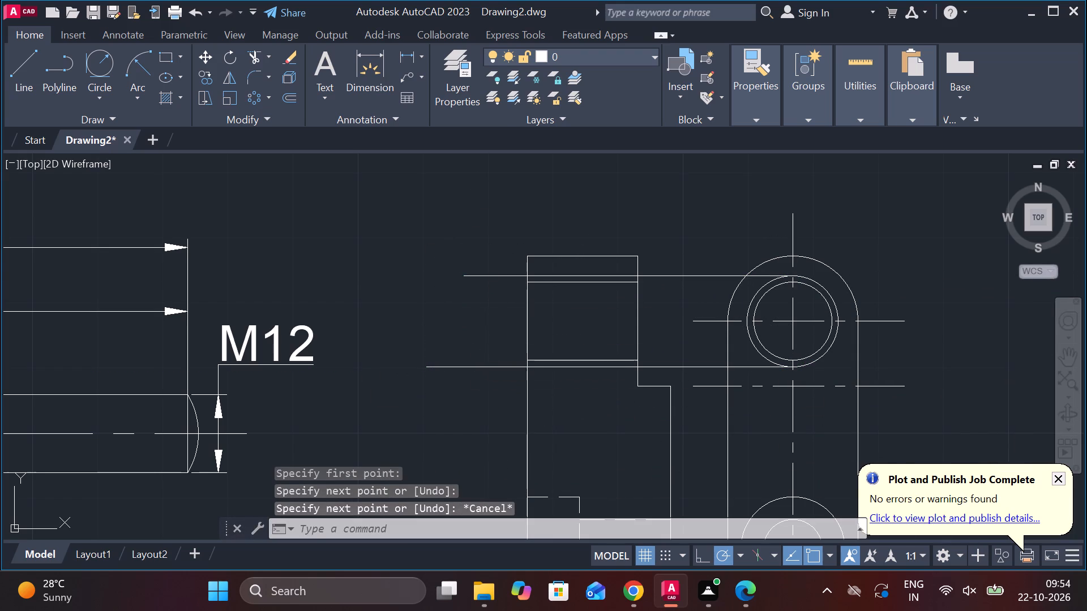
drag(511, 204, 474, 407)
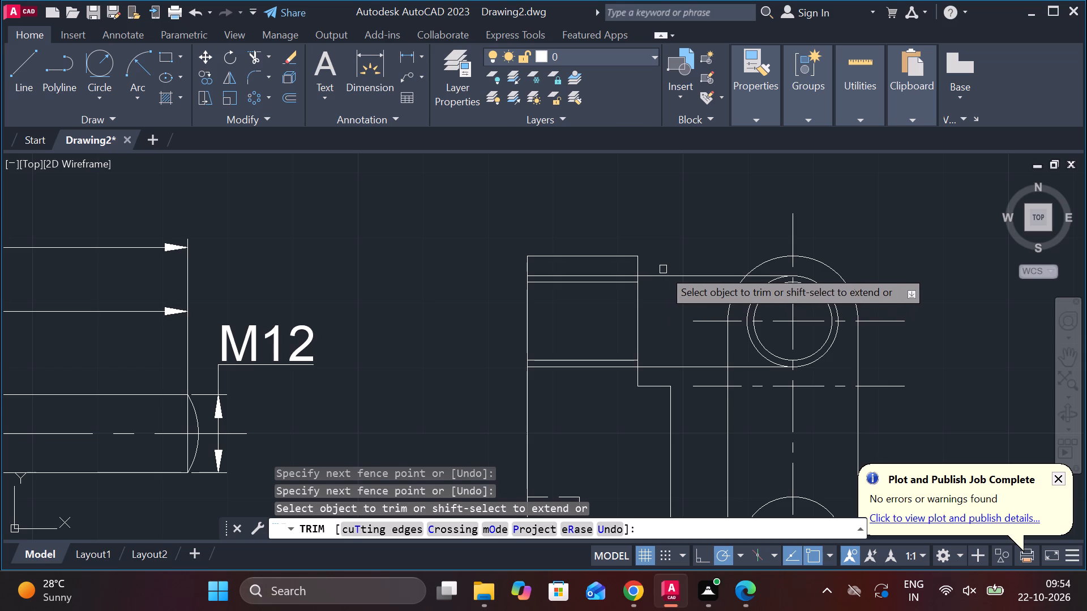
drag(666, 257, 666, 369)
key(Escape)
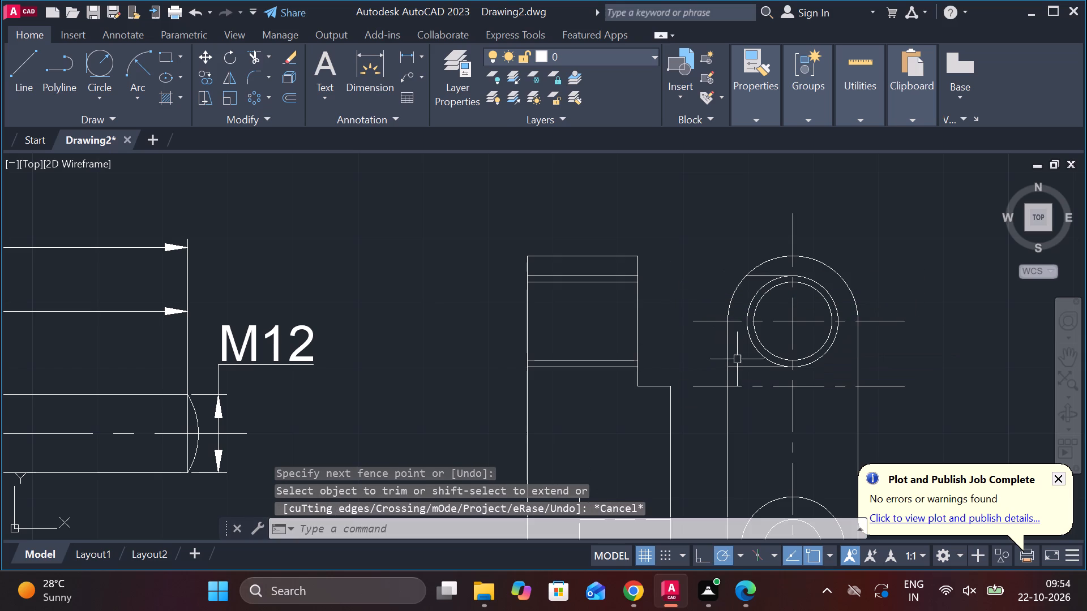
Erase the two projection line remnants beside the radius 7 circle inside the link's outline.
click(739, 364)
click(759, 277)
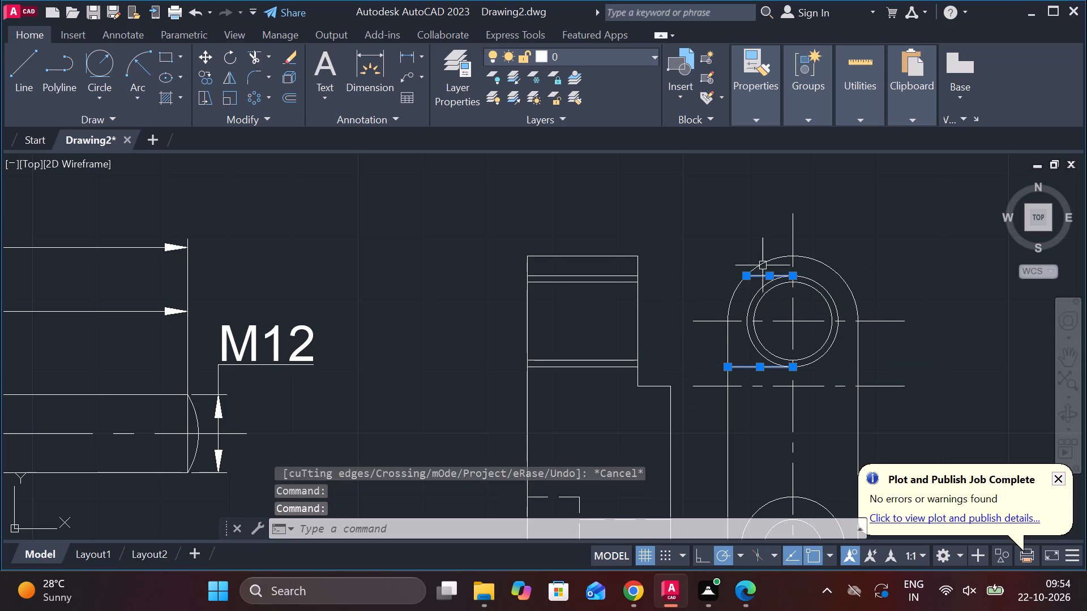
text(E)
key(space)
Apply the DASHED linetype to the four horizontal lines of the upper hole in the side view.
scroll(793, 320, down, 2)
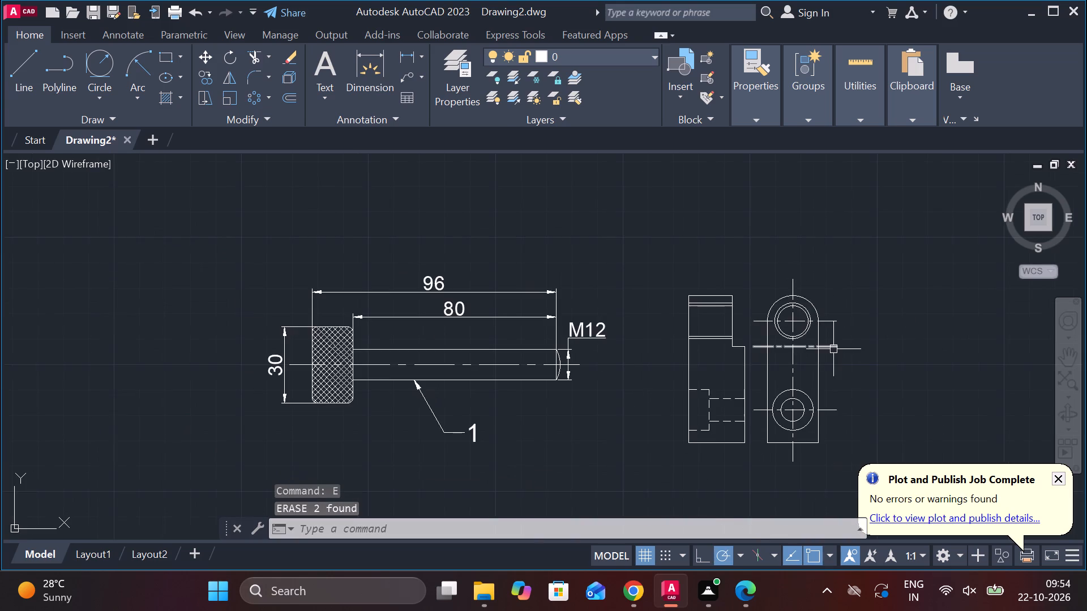
middle_drag(835, 350, 795, 265)
scroll(625, 259, up, 2)
middle_drag(665, 283, 654, 347)
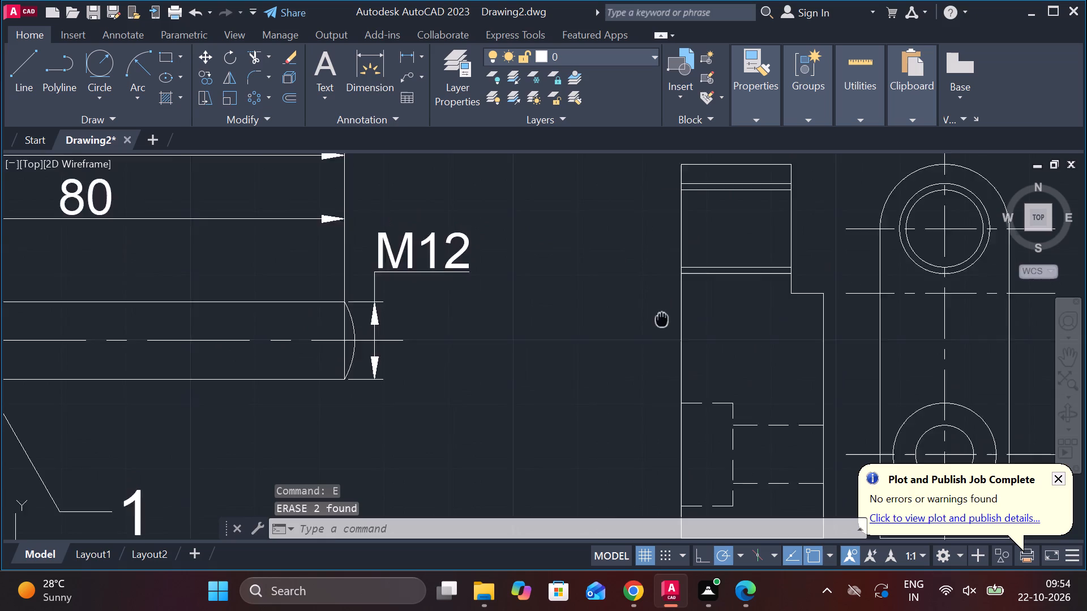
middle_drag(654, 347, 649, 373)
drag(742, 355, 732, 325)
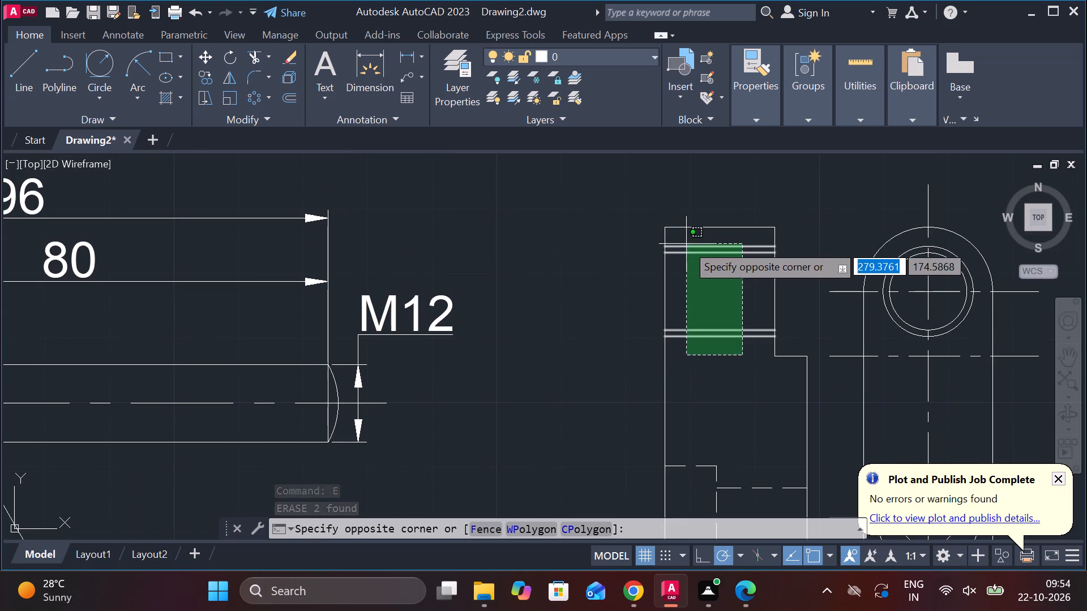
click(686, 244)
click(737, 120)
click(840, 184)
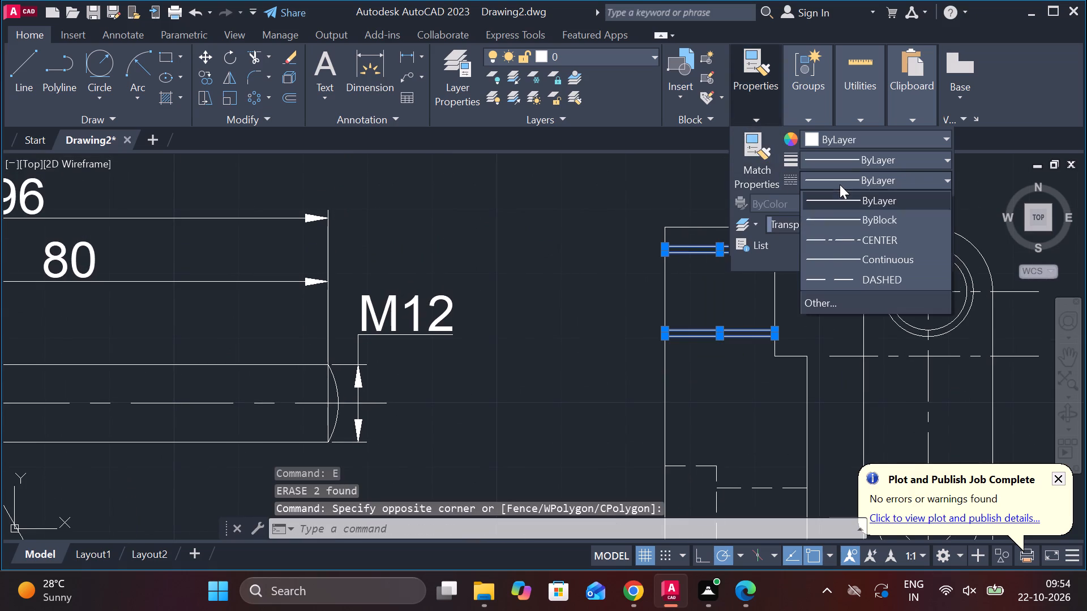
click(845, 279)
key(Escape)
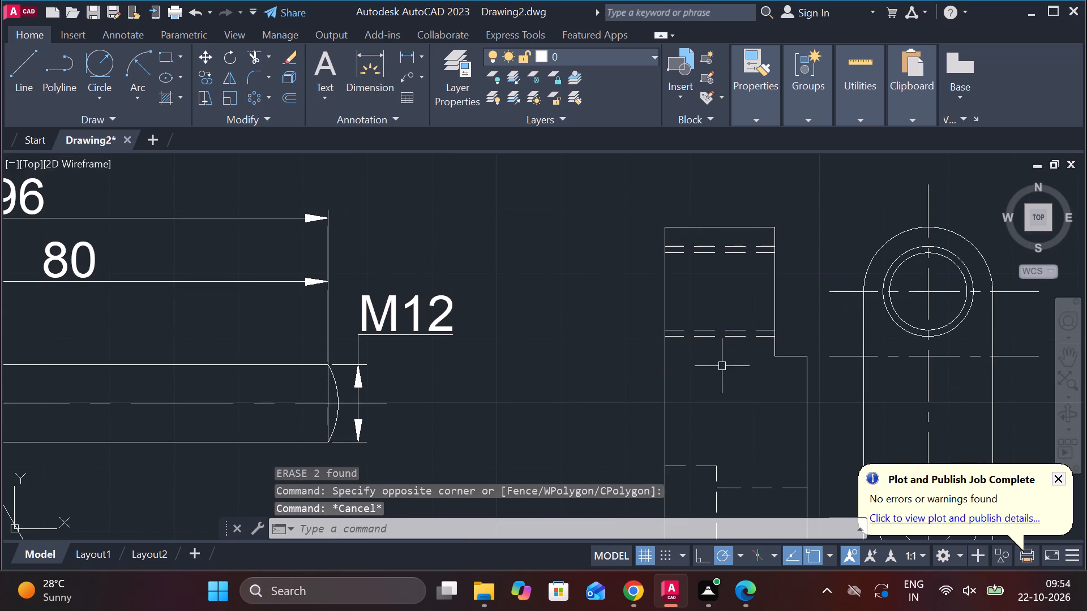
Copy the link's stepped side view, with its hidden lines, into the free space above the undimensioned pin copy.
scroll(713, 395, down, 2)
middle_drag(727, 412, 669, 331)
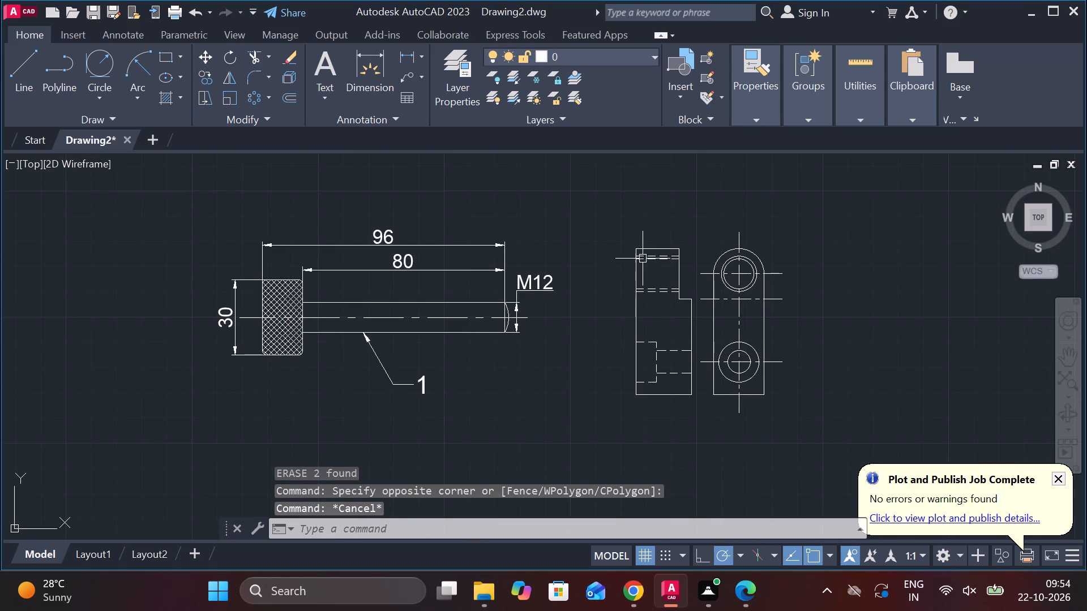
click(596, 218)
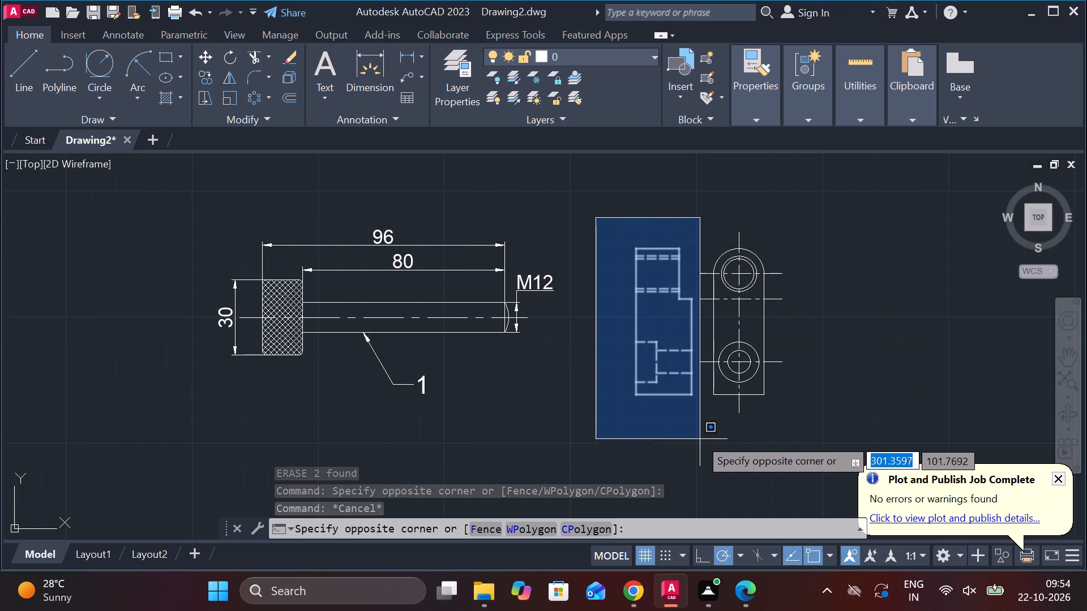
click(696, 429)
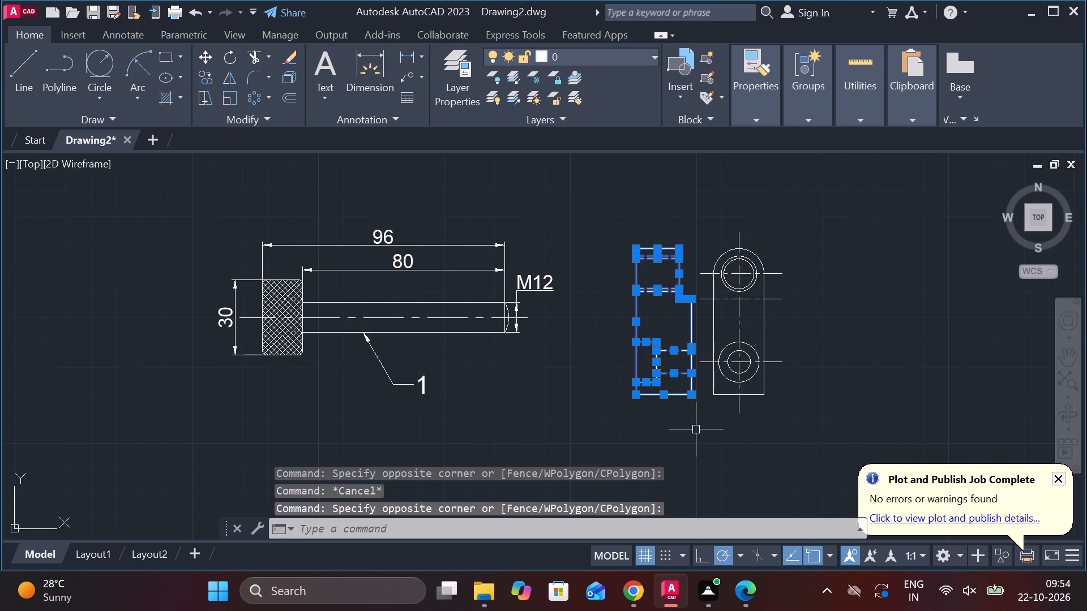
text(CO)
key(Return)
click(696, 429)
scroll(696, 429, down, 2)
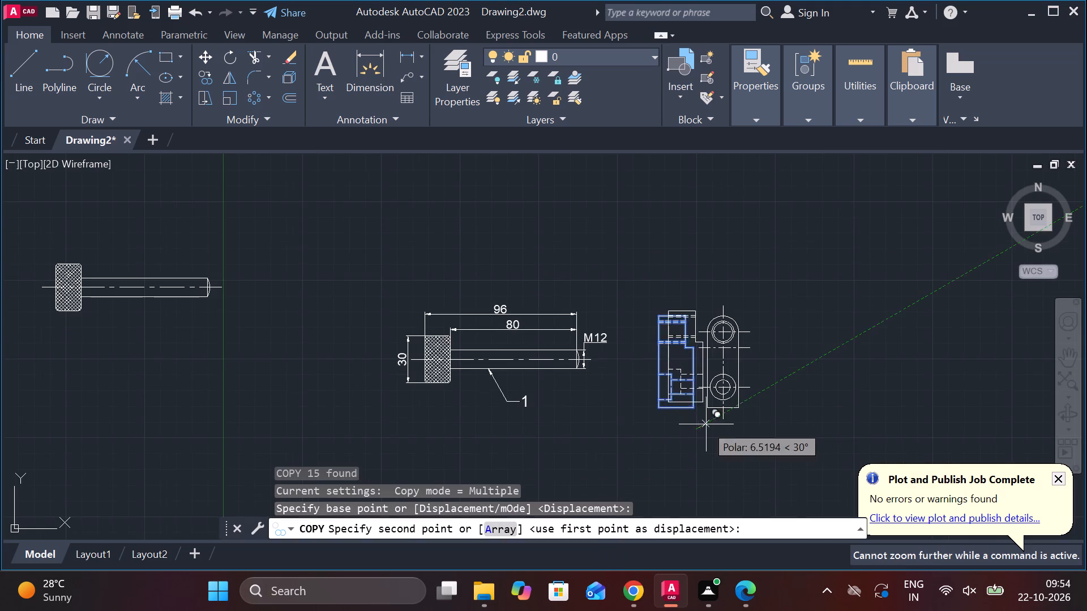
middle_drag(473, 368, 635, 369)
middle_drag(491, 288, 605, 322)
scroll(479, 356, up, 2)
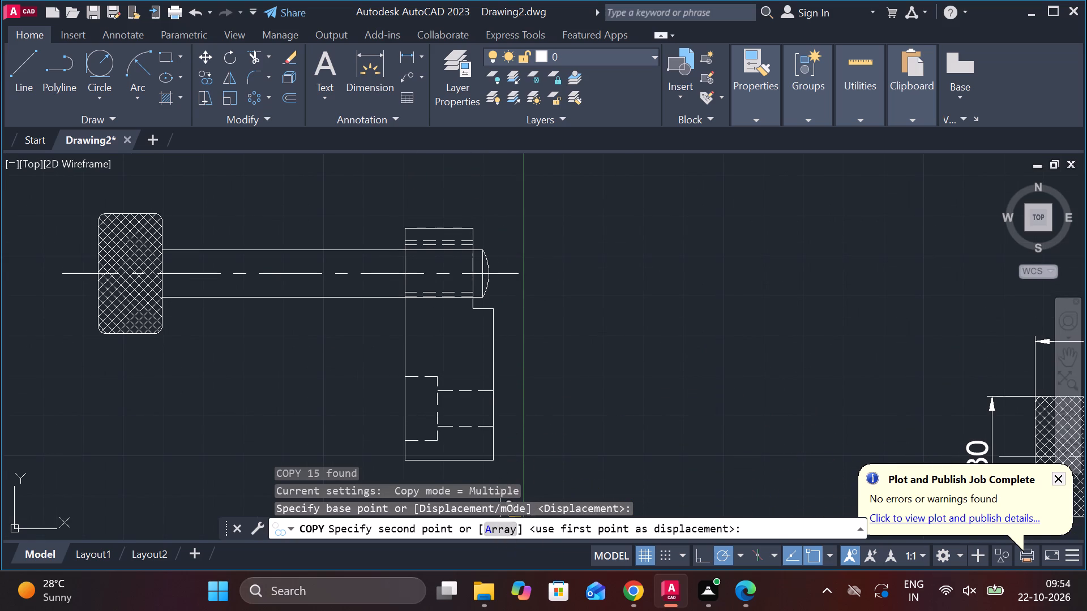
scroll(486, 408, down, 2)
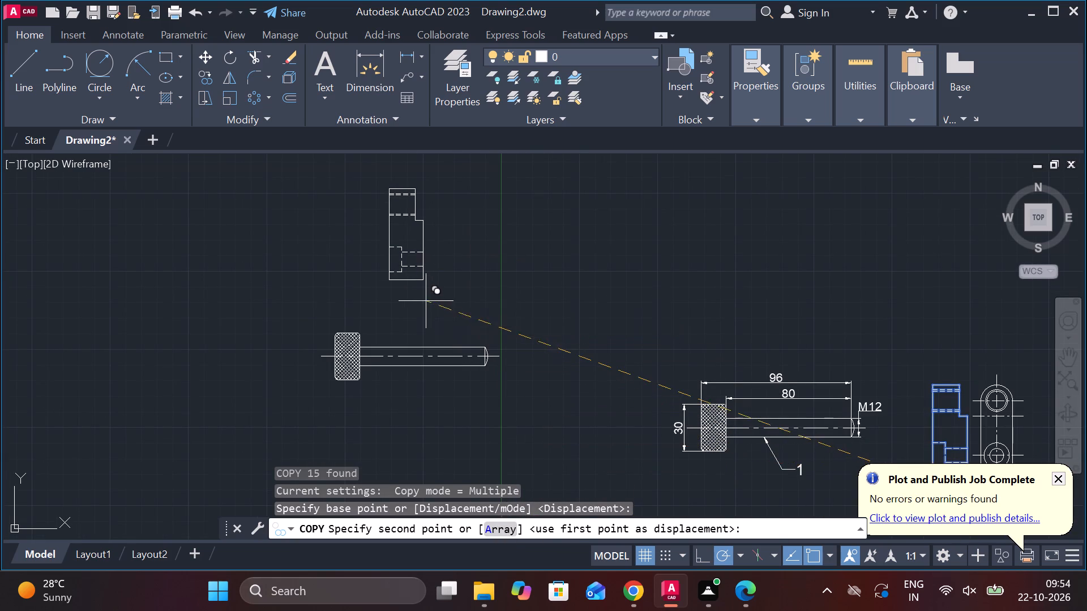
click(426, 301)
key(Escape)
Add linear dimensions for the diameter and the depth of the counterbore in the original side view.
middle_drag(604, 331, 446, 191)
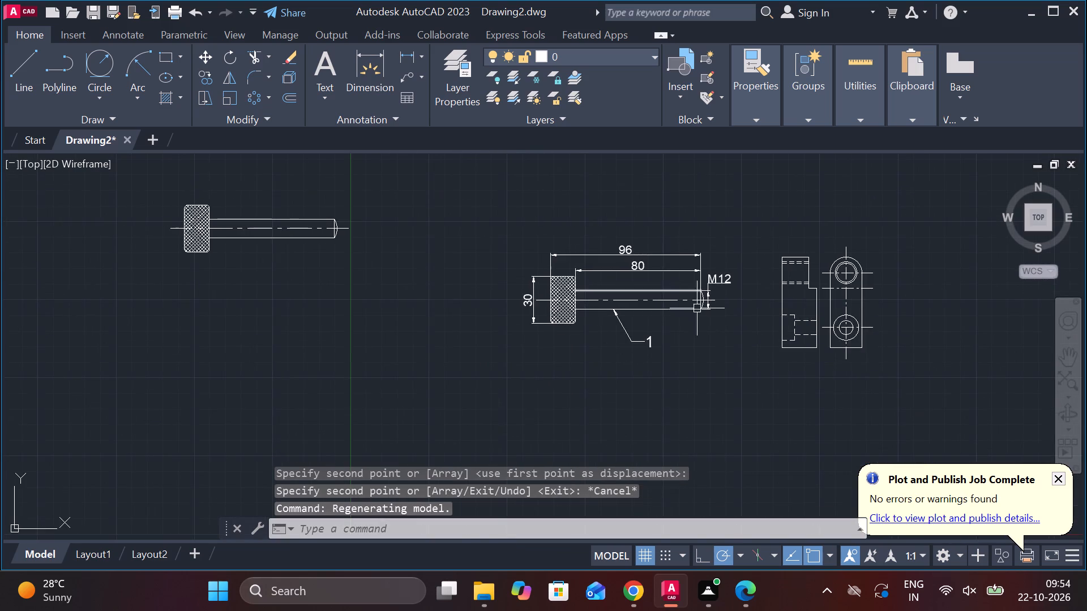
scroll(763, 325, up, 2)
middle_drag(761, 329, 559, 319)
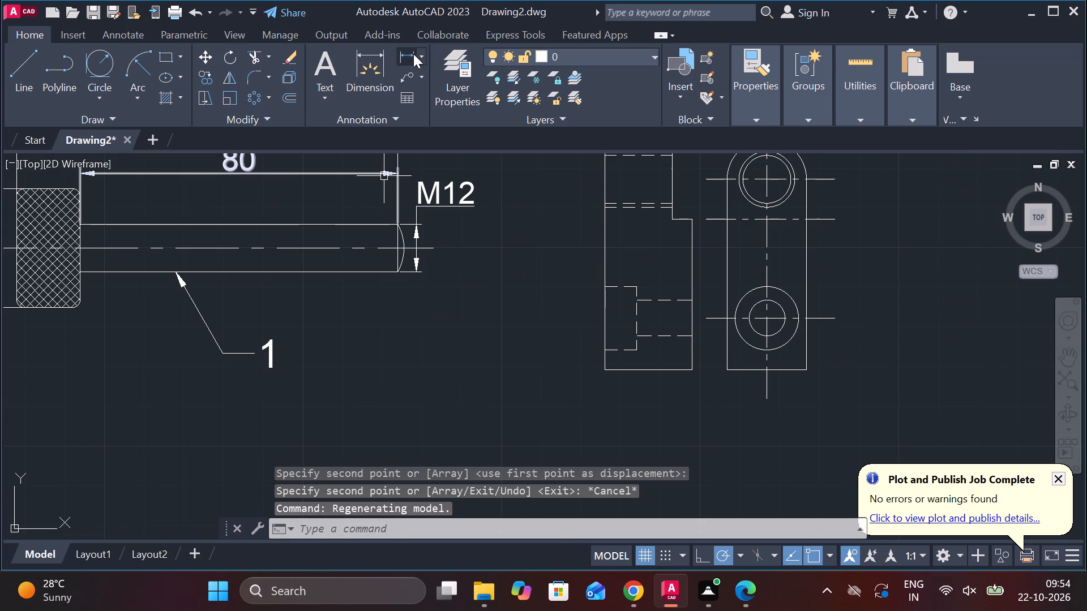
click(403, 57)
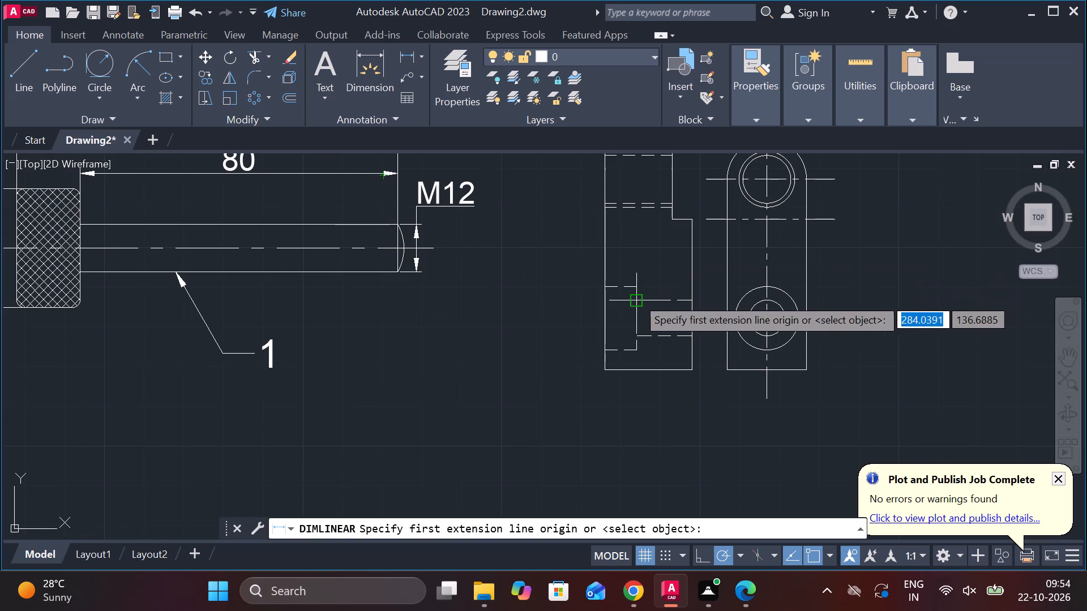
click(596, 287)
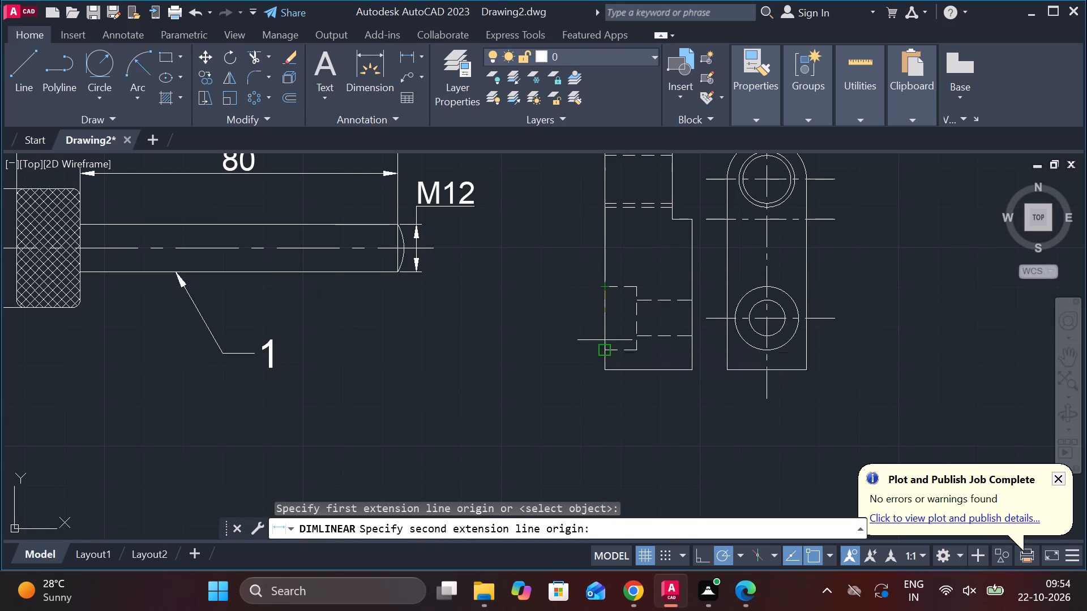
click(605, 347)
click(576, 343)
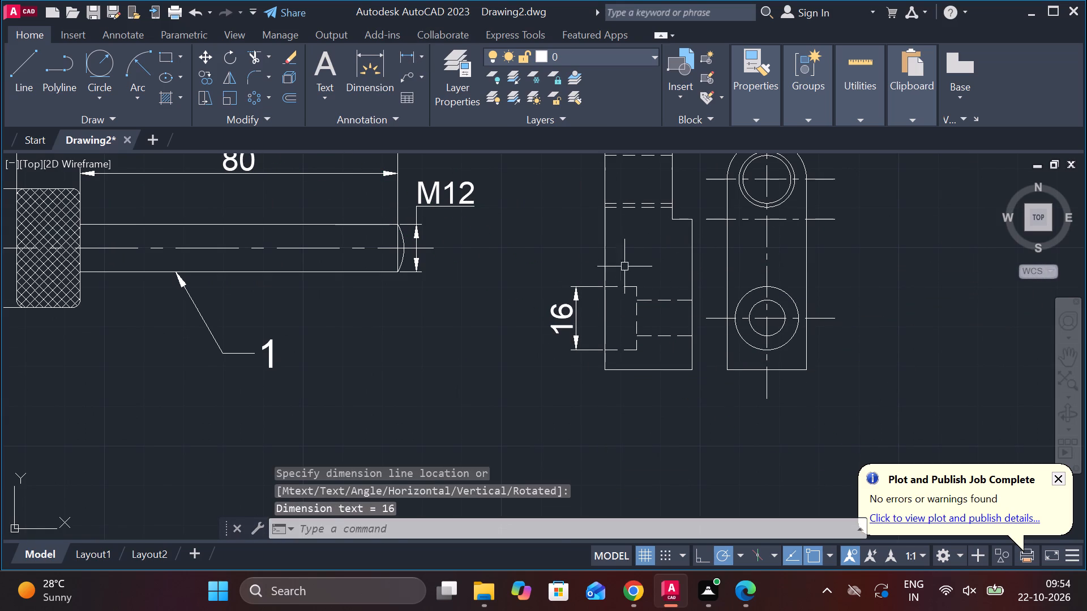
key(space)
click(610, 282)
click(647, 285)
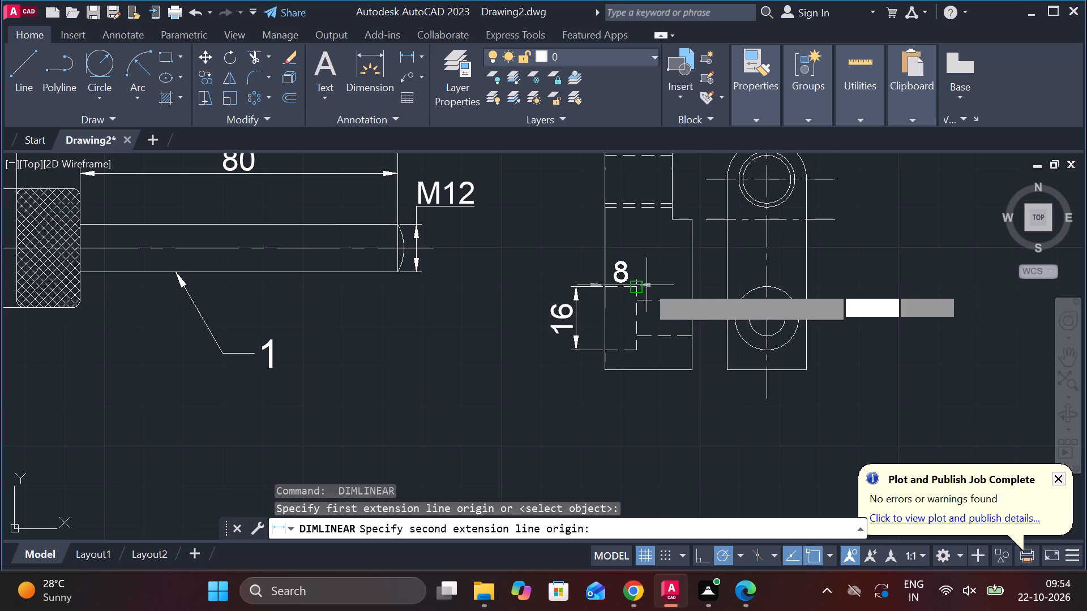
click(644, 270)
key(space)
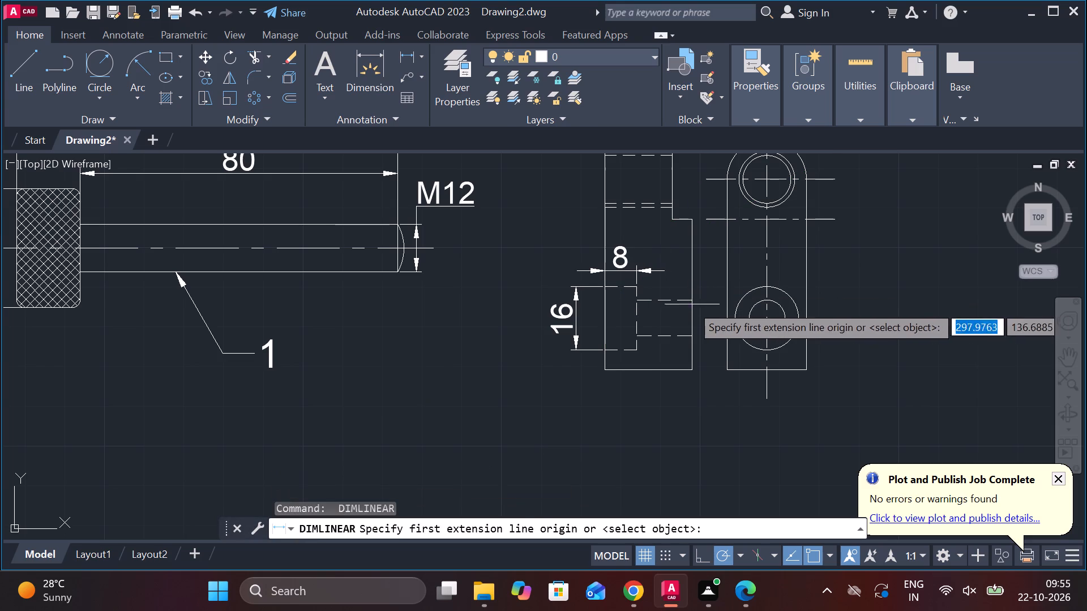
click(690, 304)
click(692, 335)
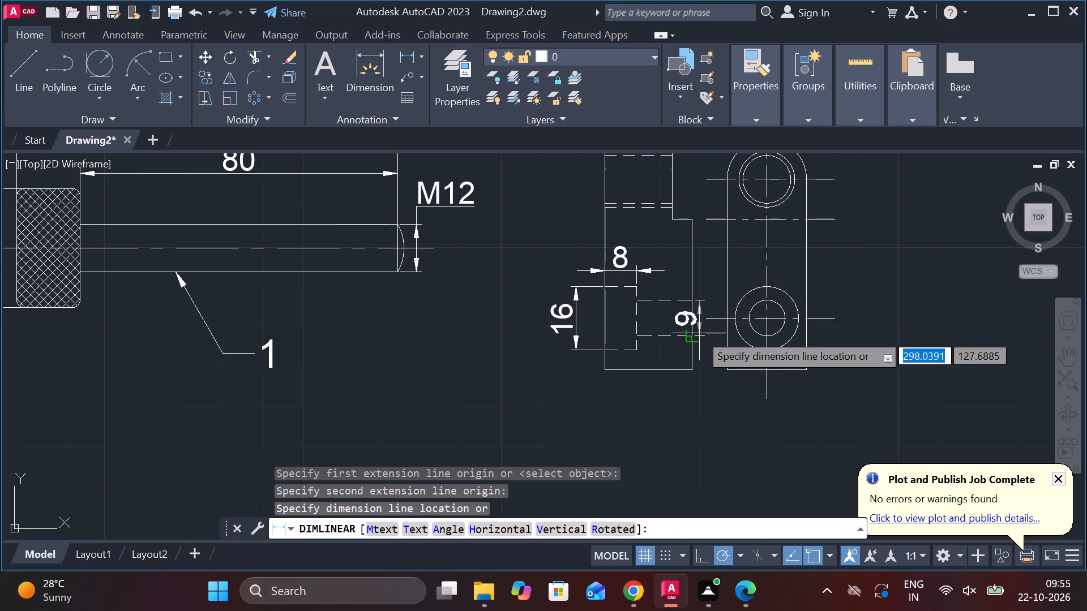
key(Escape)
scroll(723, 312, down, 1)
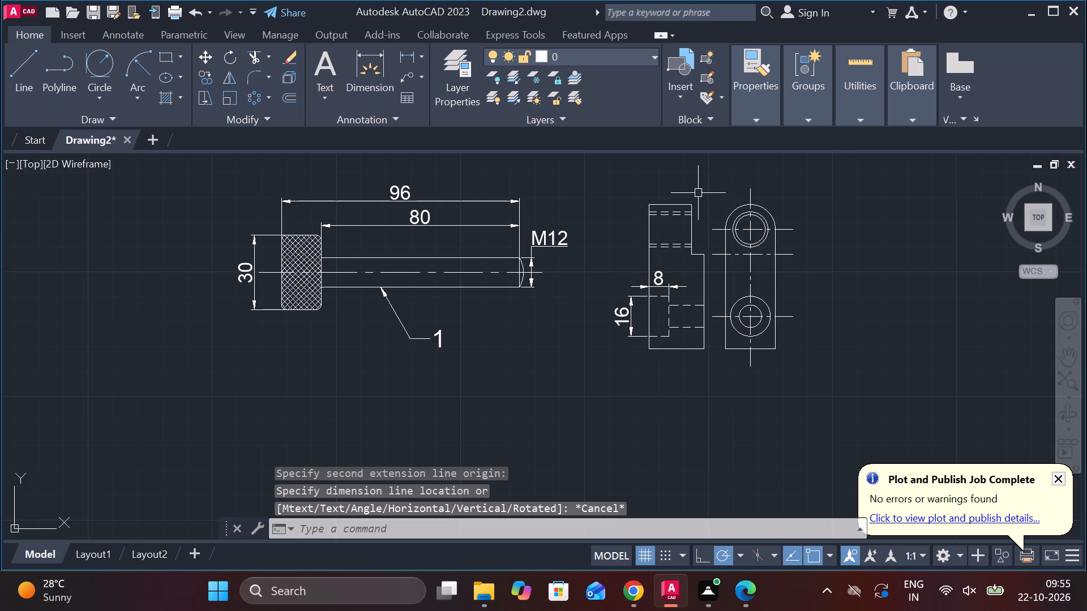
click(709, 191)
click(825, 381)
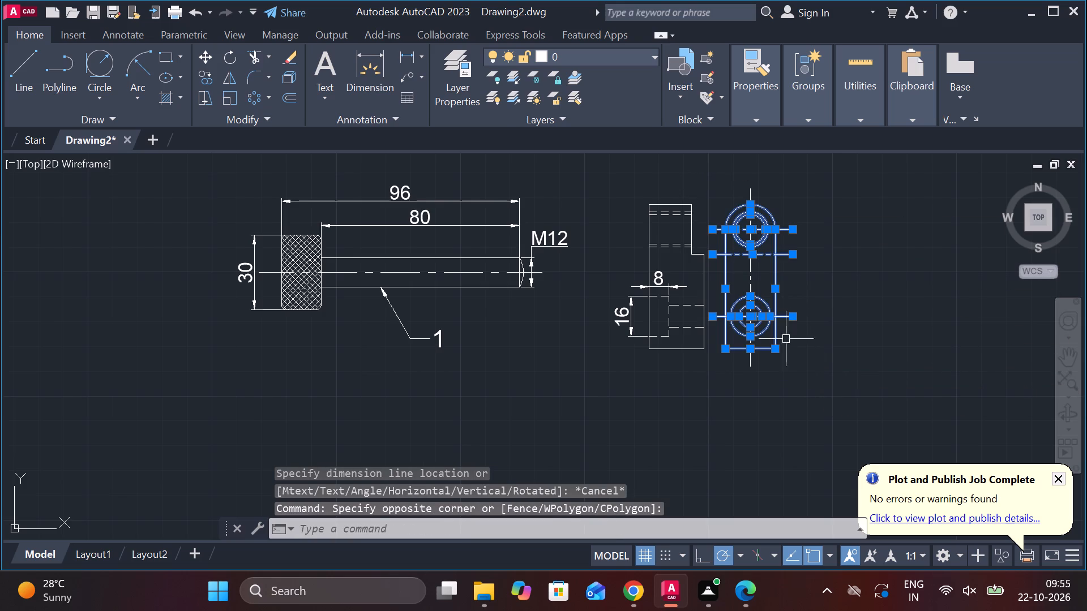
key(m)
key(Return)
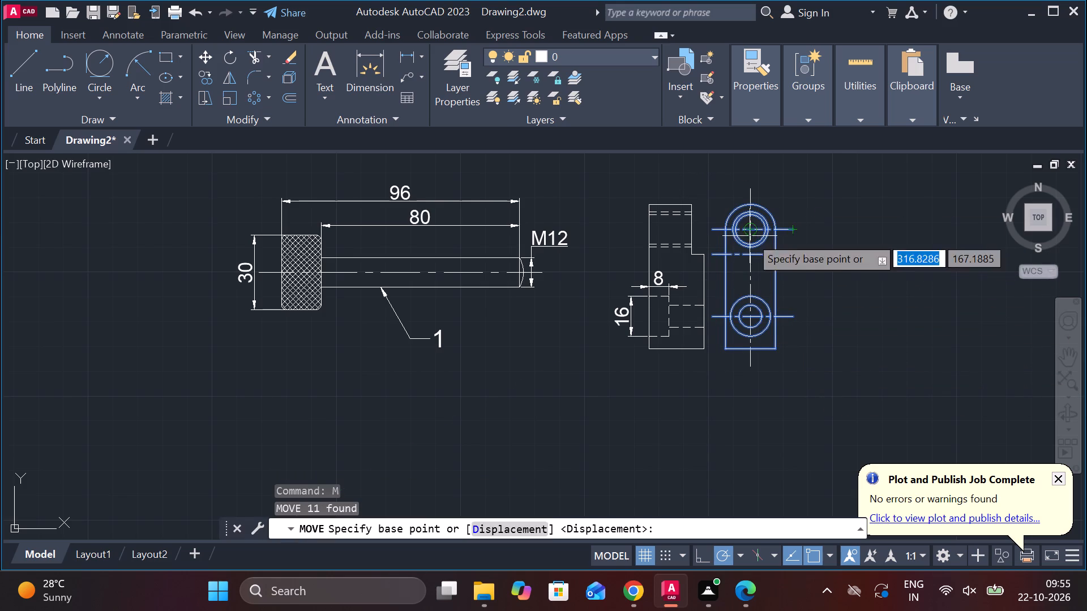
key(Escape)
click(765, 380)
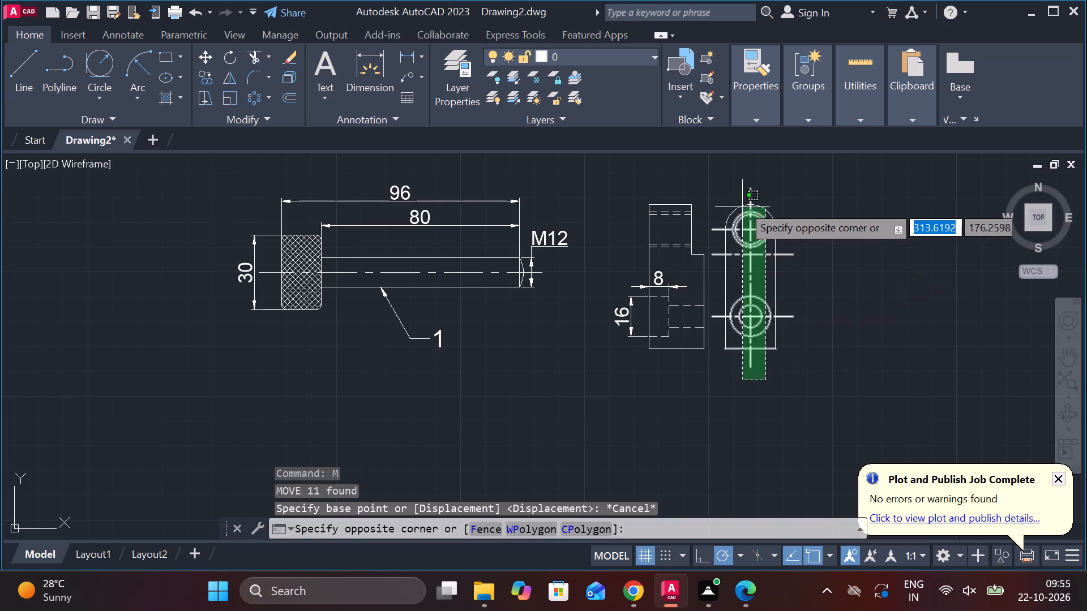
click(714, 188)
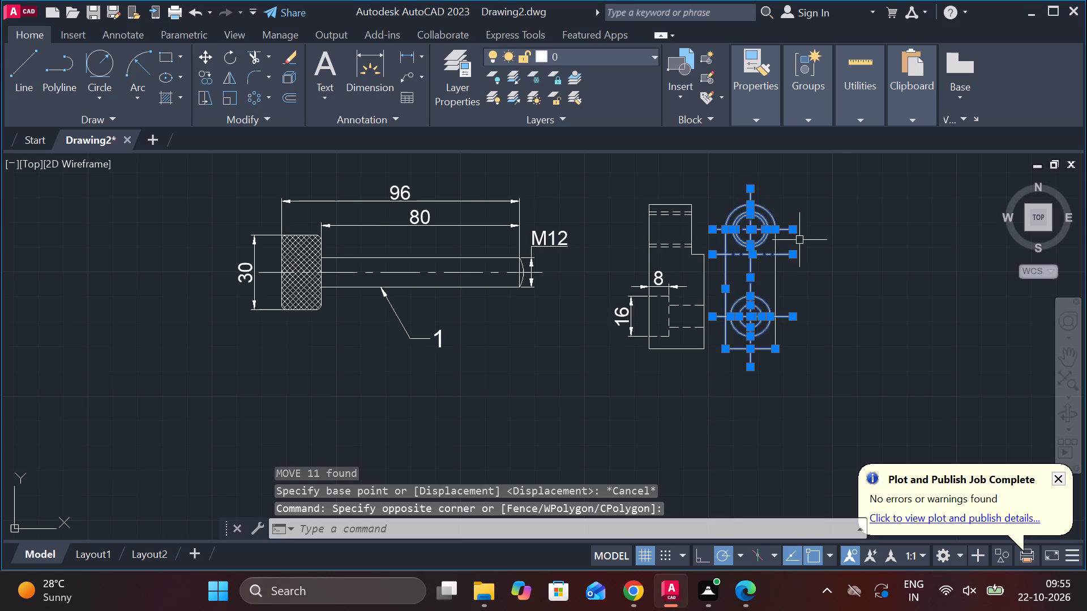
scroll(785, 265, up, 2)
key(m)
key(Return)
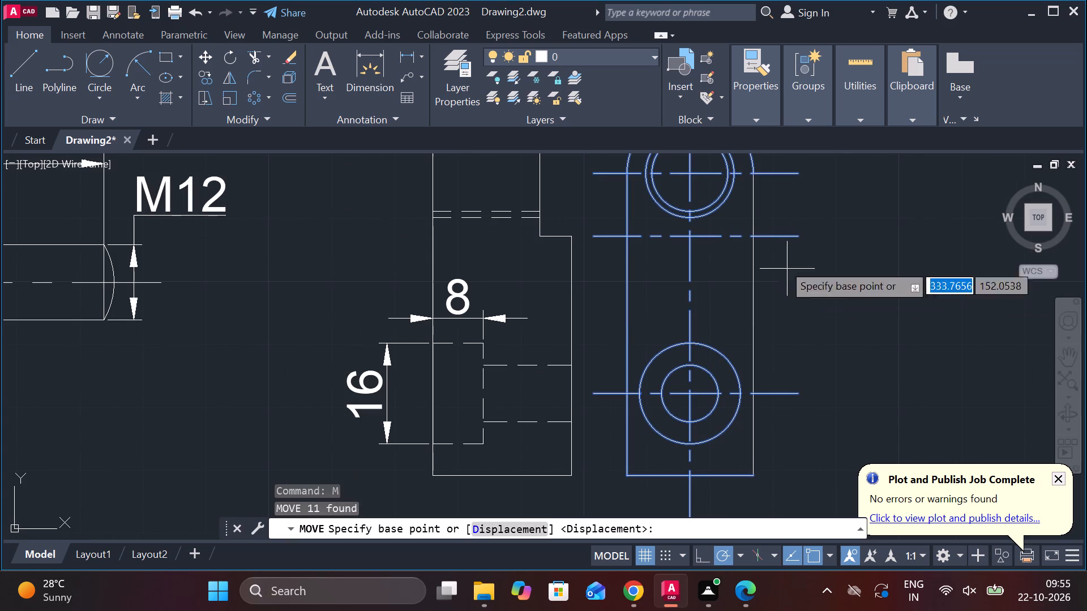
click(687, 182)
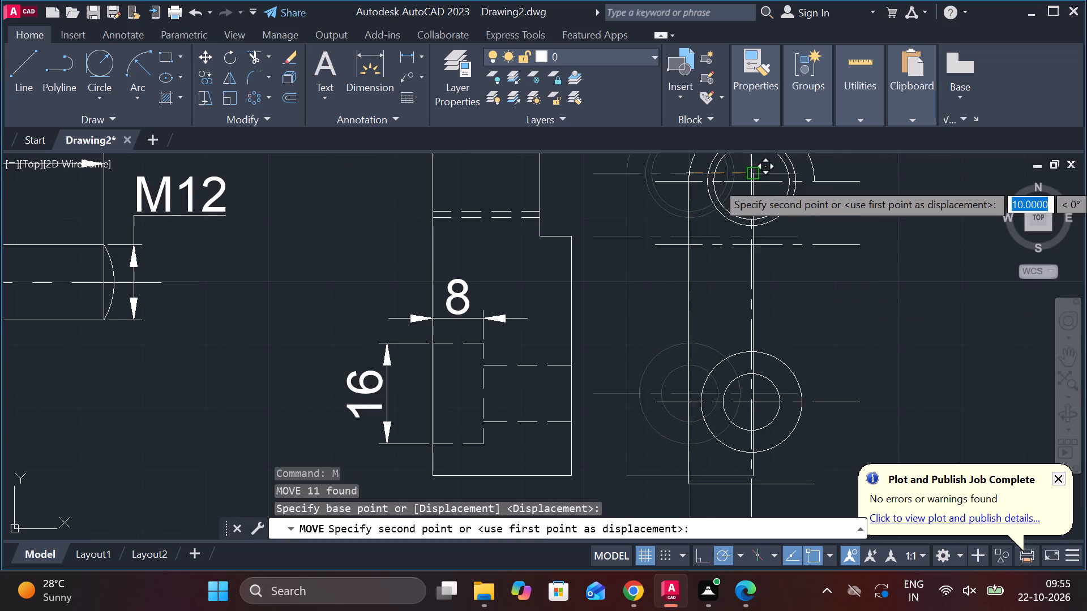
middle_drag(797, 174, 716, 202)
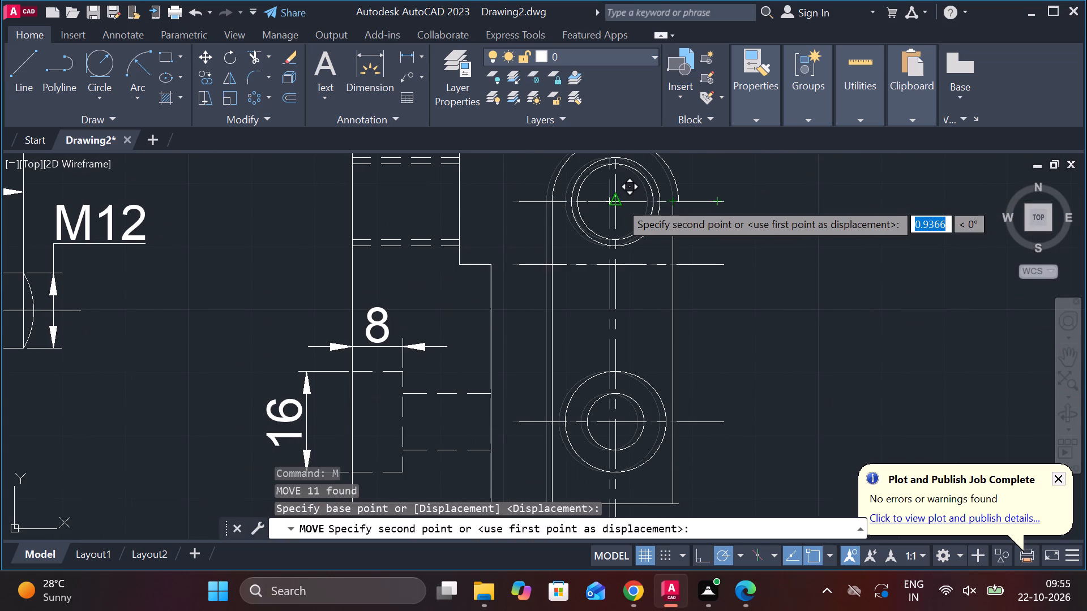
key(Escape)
Move the link's whole front view, including its centre lines, about 15 units horizontally away from the side view.
scroll(745, 285, down, 2)
drag(741, 416, 733, 410)
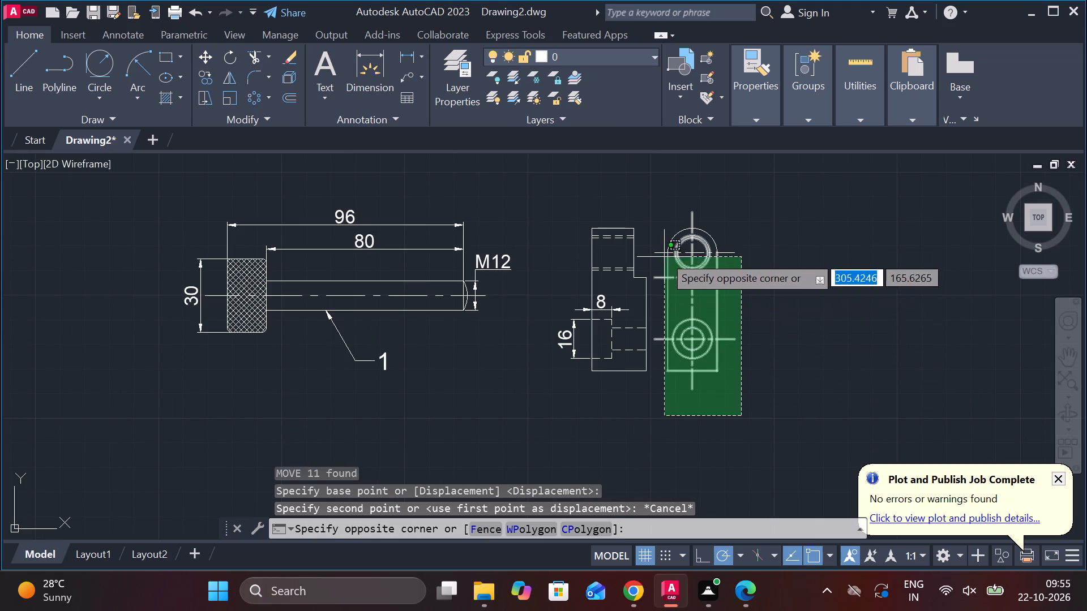
click(654, 193)
scroll(729, 286, up, 3)
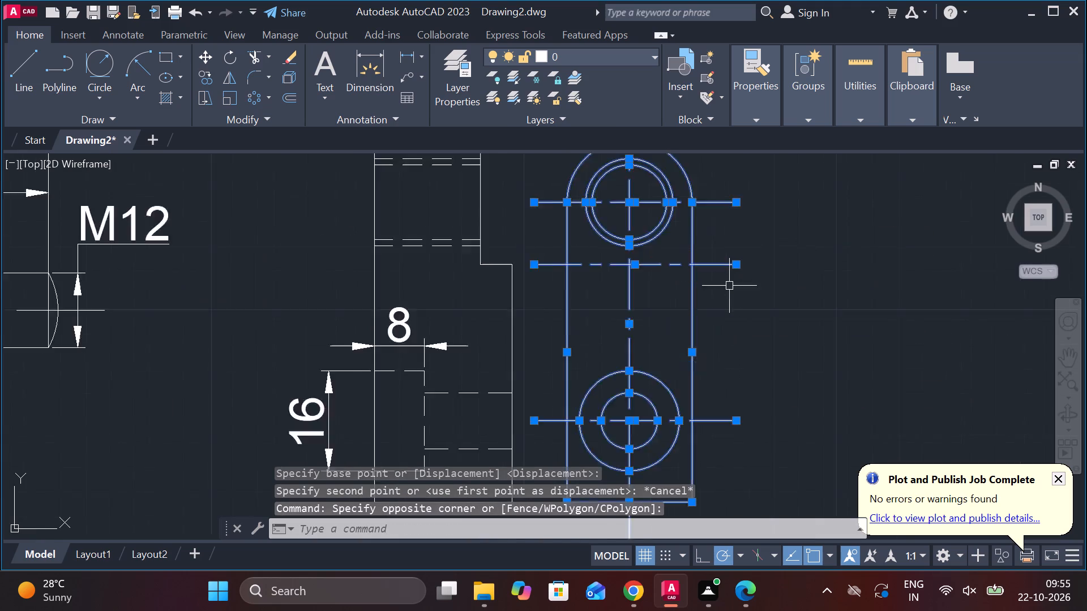
key(m)
key(Return)
scroll(718, 312, down, 2)
scroll(665, 251, up, 2)
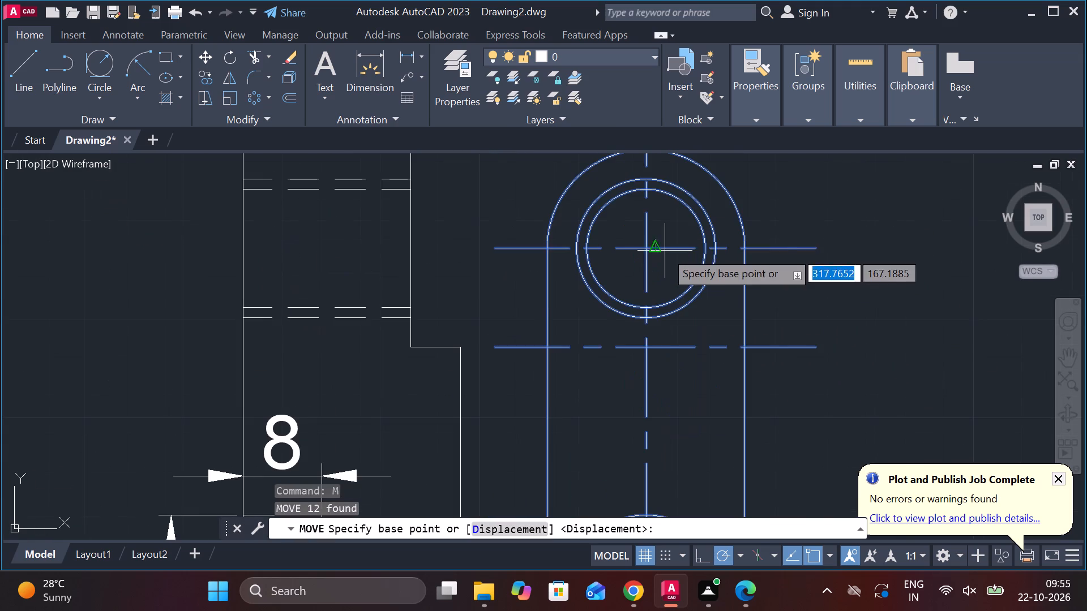
scroll(647, 252, up, 2)
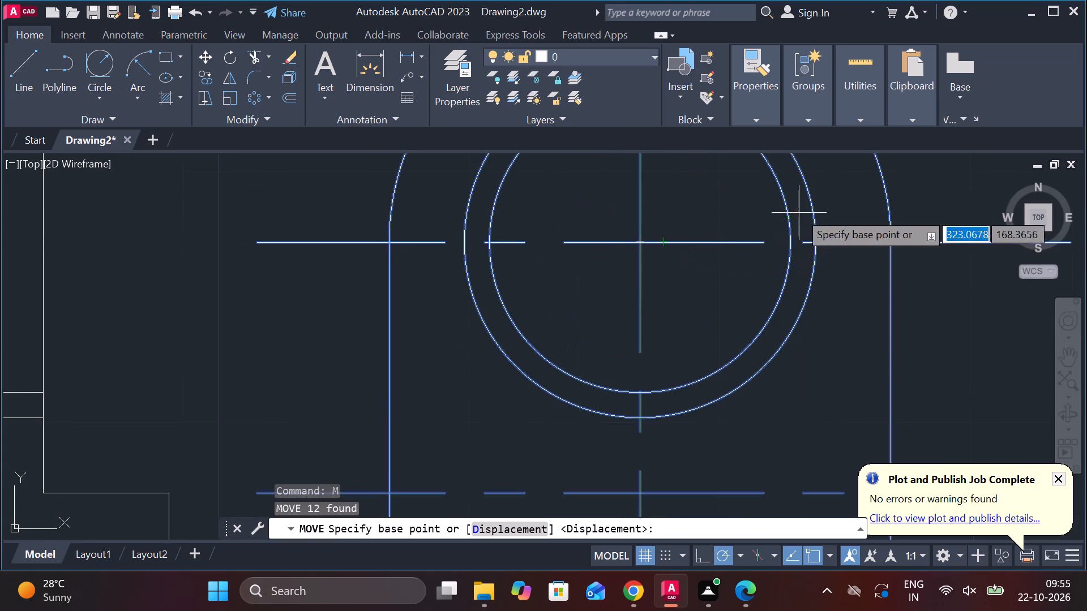
click(643, 240)
scroll(648, 240, down, 1)
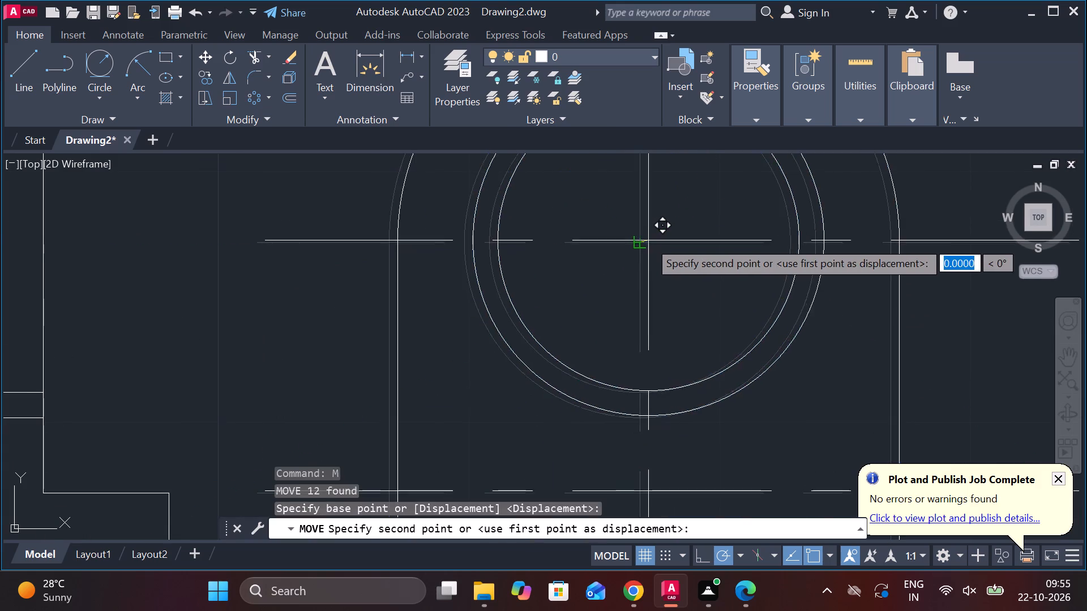
scroll(648, 240, down, 1)
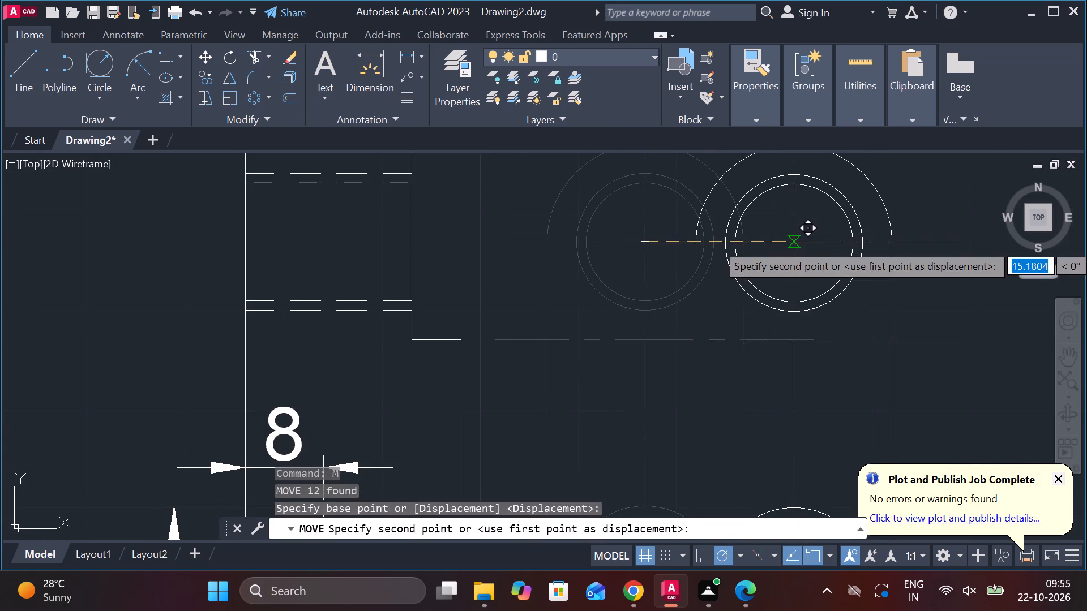
click(794, 243)
scroll(889, 248, down, 2)
key(Escape)
Add a linear dimension for the width of the side view's narrow upper section, placed above its top edge.
middle_drag(932, 374, 836, 324)
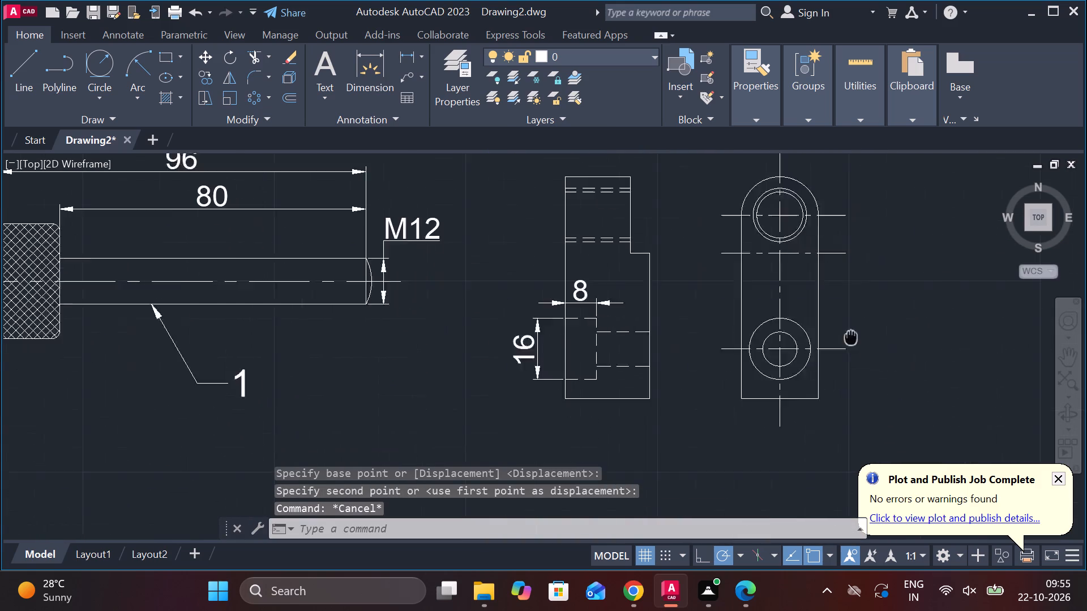
click(410, 54)
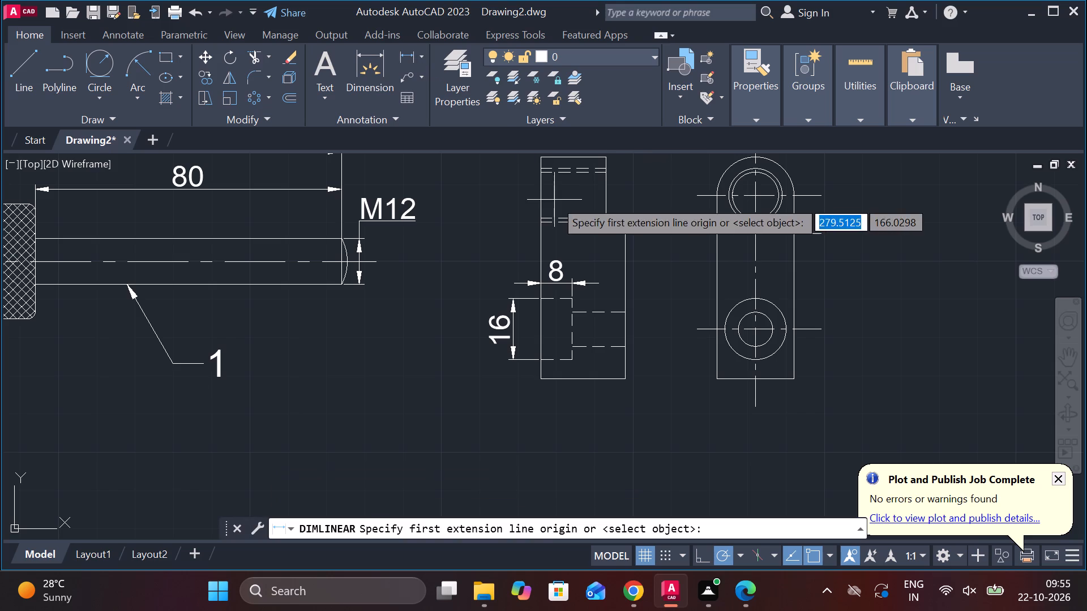
middle_drag(637, 195, 656, 261)
click(557, 226)
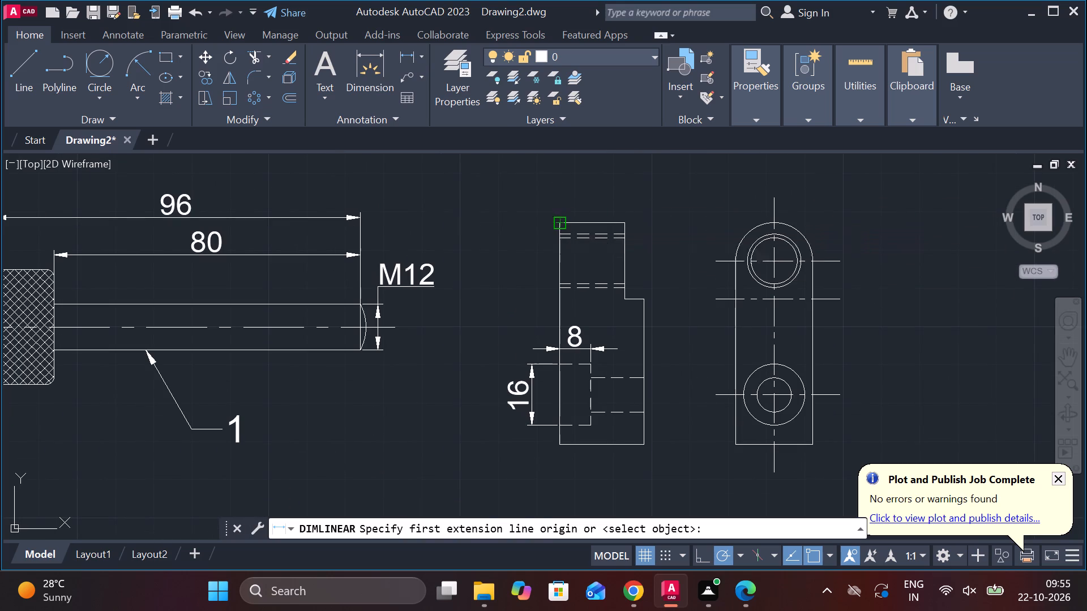
click(622, 222)
click(617, 204)
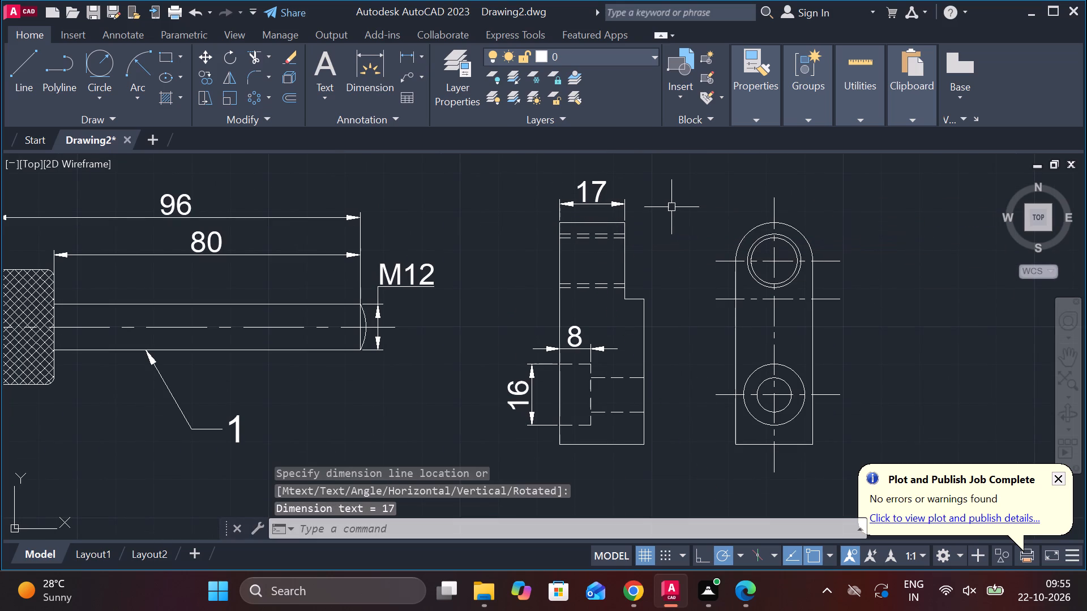
Dimension the diameter of the small lower hole in the side view, placing it between the two views.
key(space)
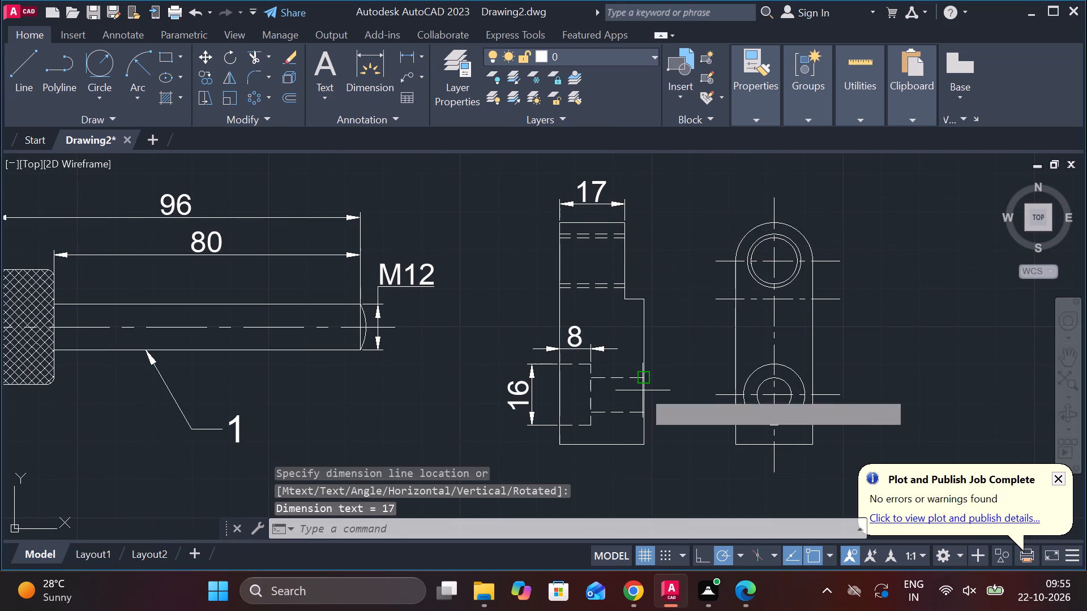
click(643, 384)
click(642, 417)
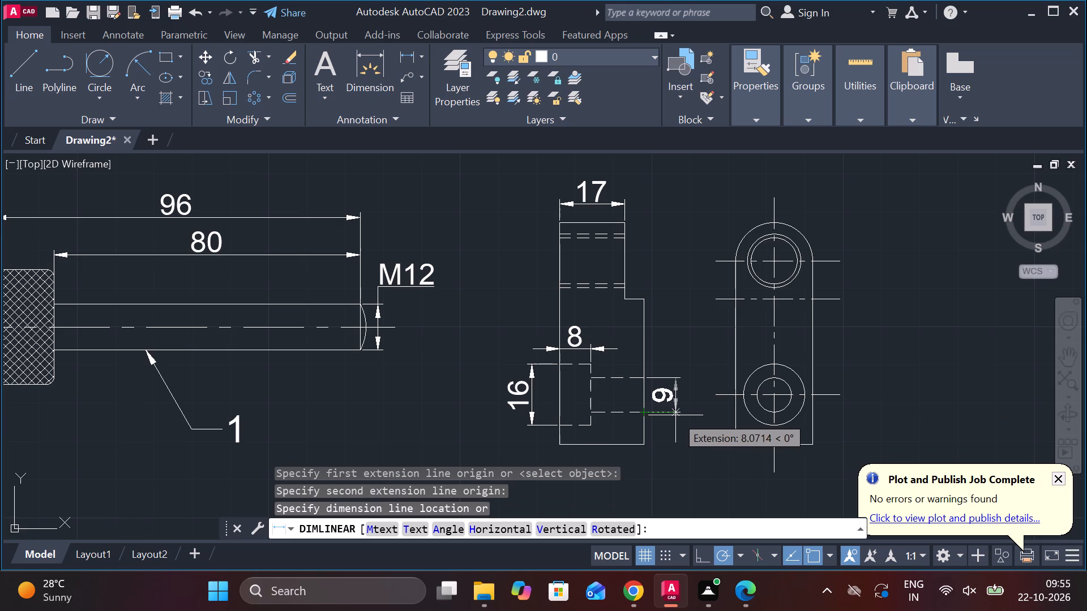
click(678, 415)
Add a linear dimension for the side view's full bottom width, placed below its lower edge.
key(space)
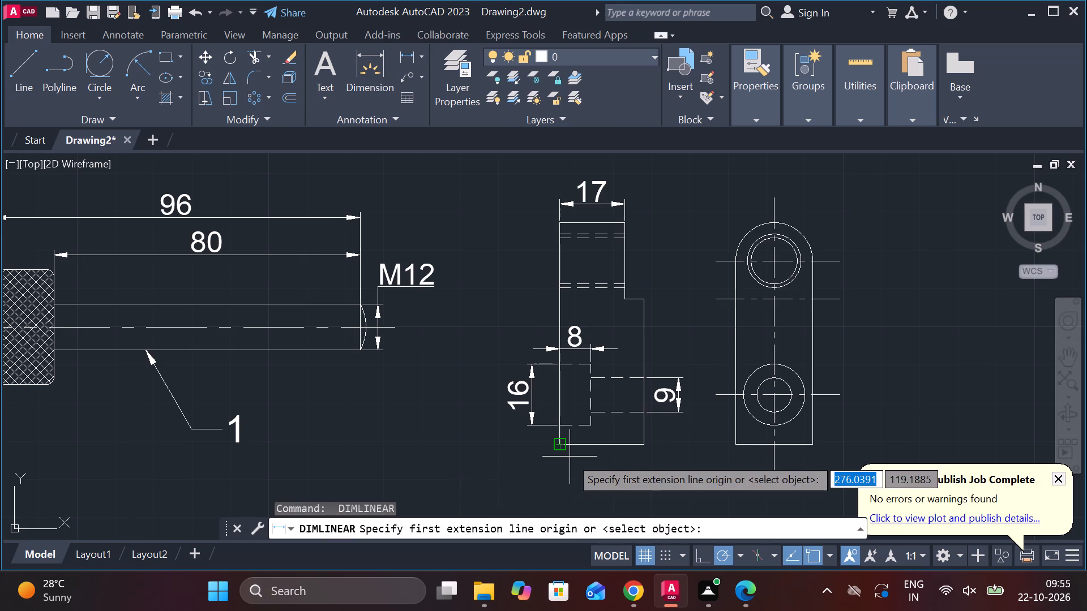
click(570, 457)
click(645, 446)
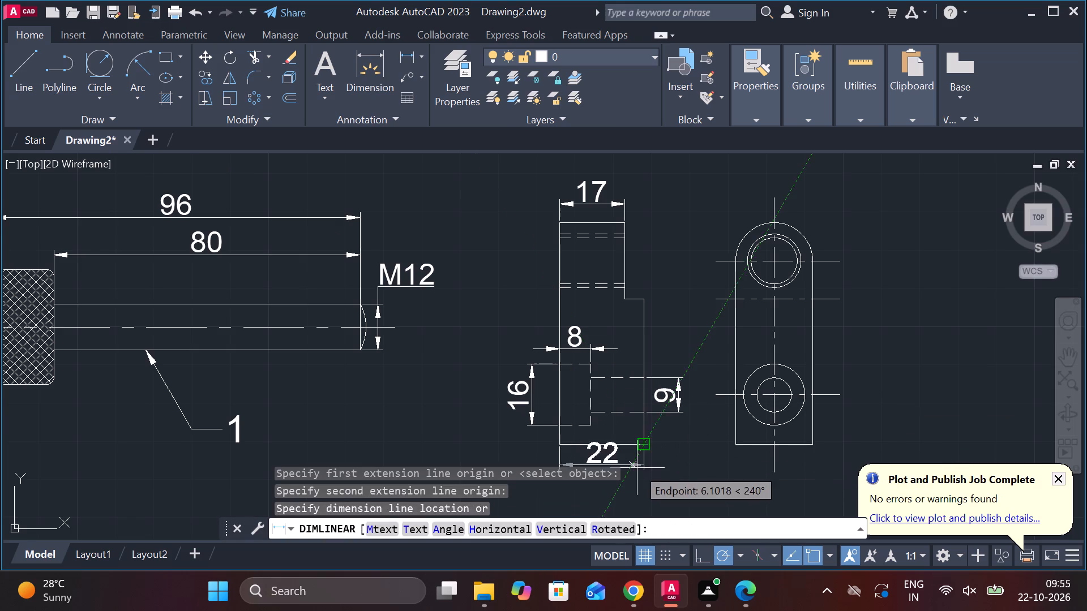
middle_drag(637, 468, 643, 372)
click(639, 398)
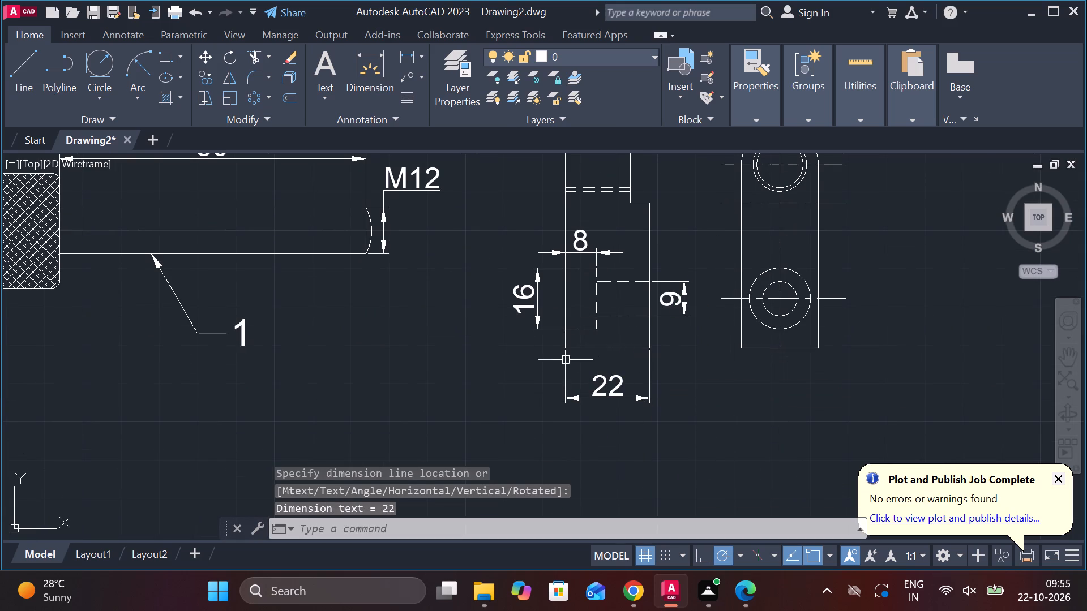
key(Escape)
Add the diameter symbol to the side view's counterbore and small-hole dimension texts, making them Ø16 and Ø9.
double_click(520, 290)
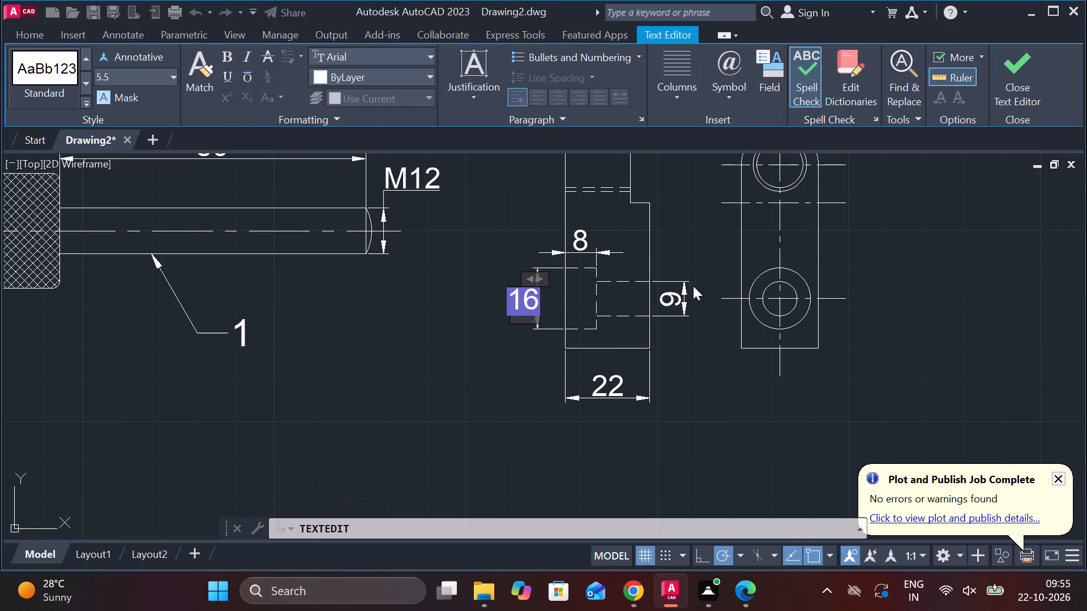
click(731, 102)
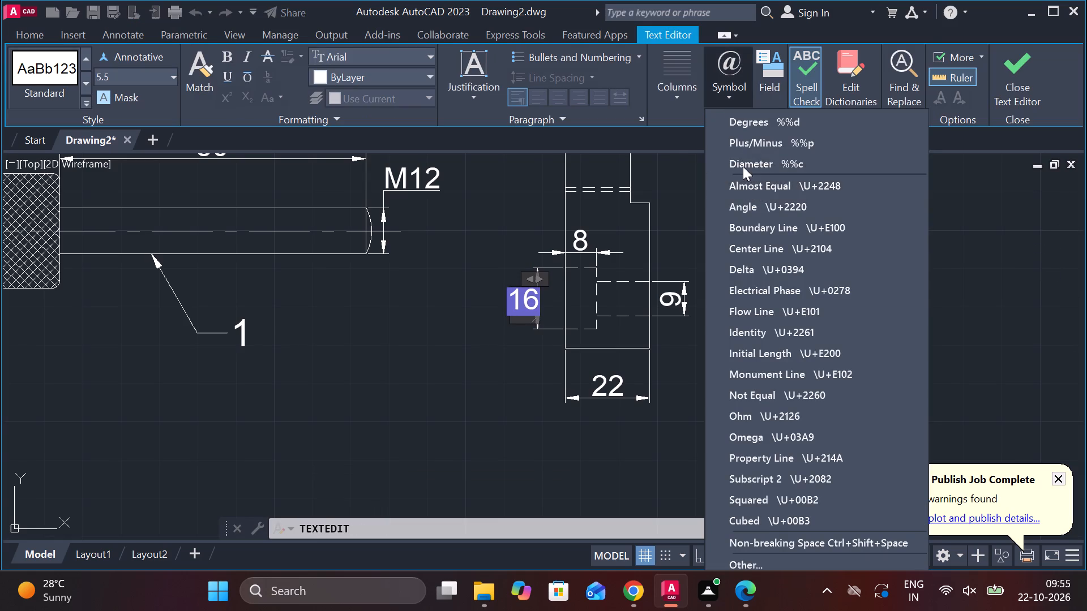
click(743, 166)
click(997, 82)
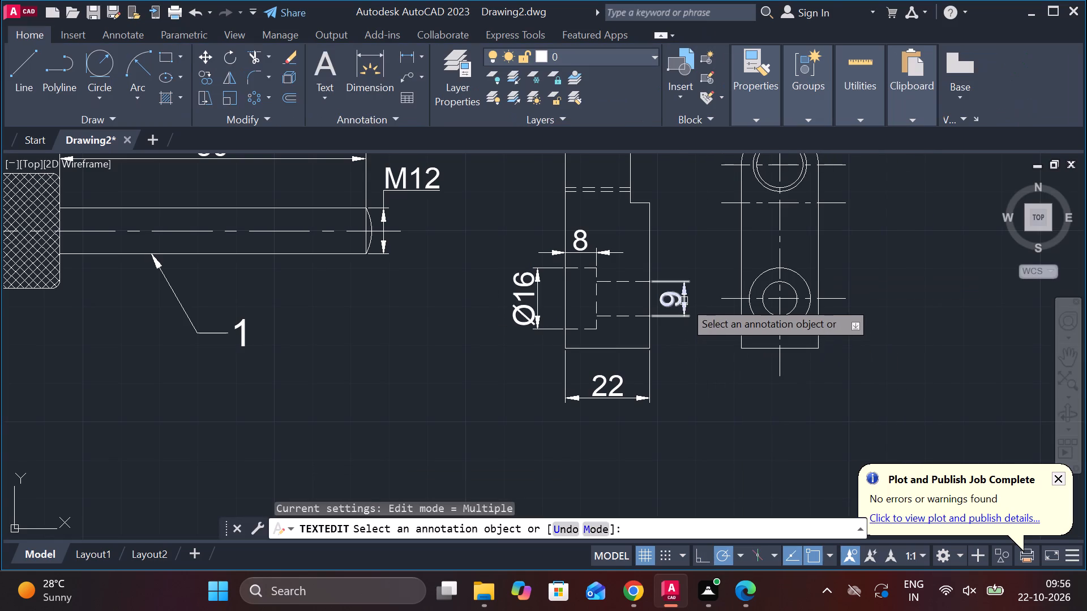
double_click(684, 301)
click(724, 98)
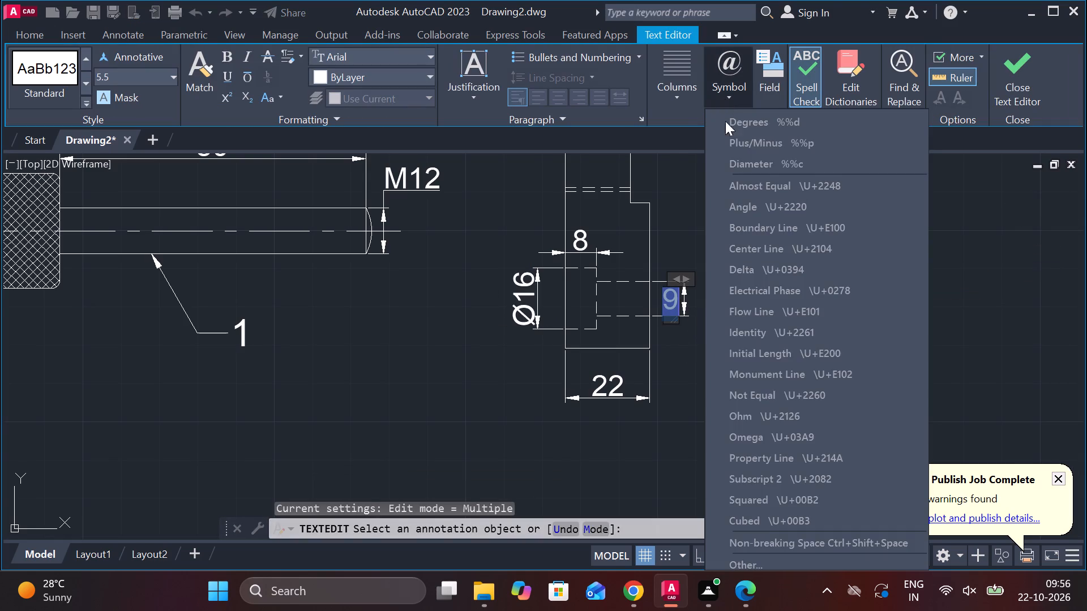
click(764, 161)
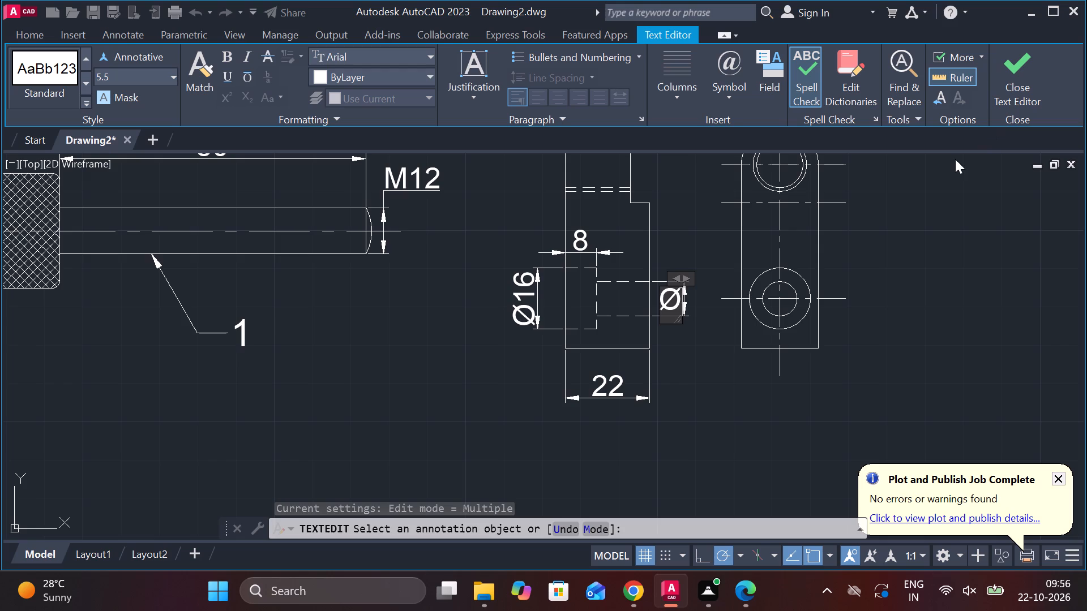
key(9)
click(1026, 65)
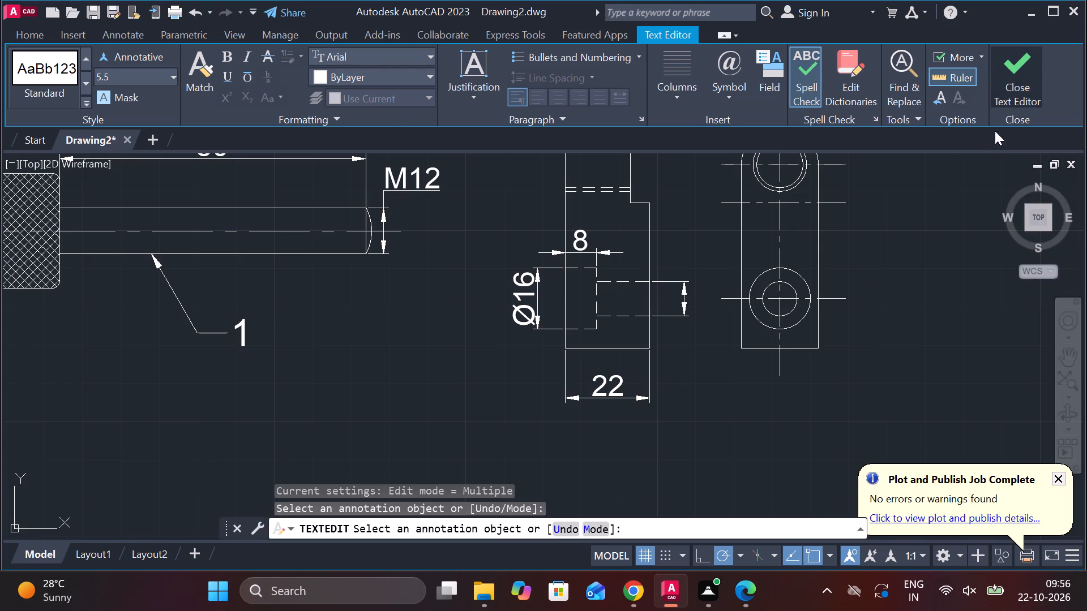
key(Escape)
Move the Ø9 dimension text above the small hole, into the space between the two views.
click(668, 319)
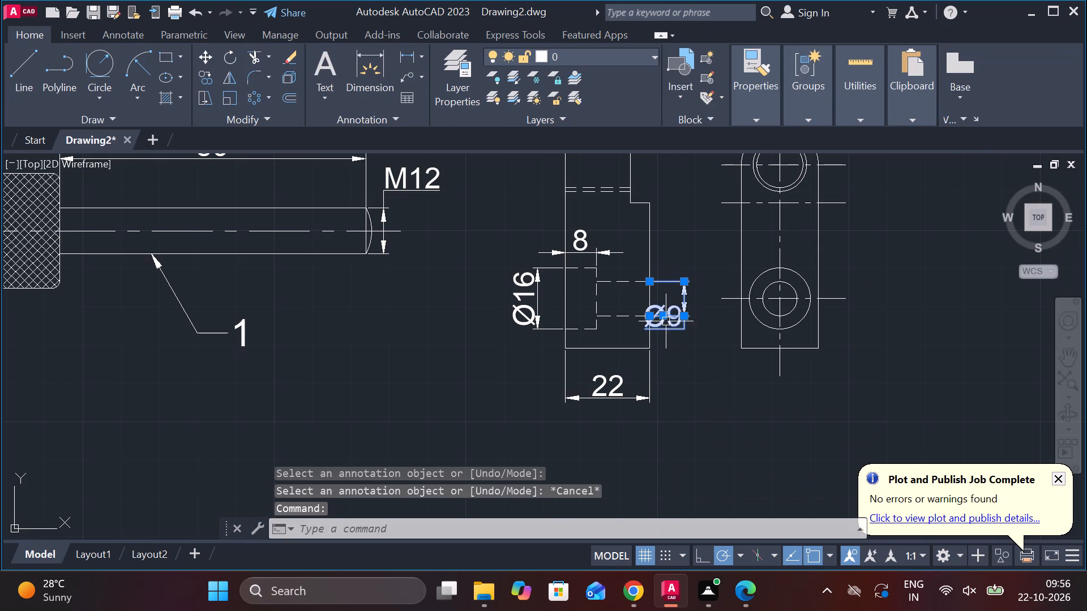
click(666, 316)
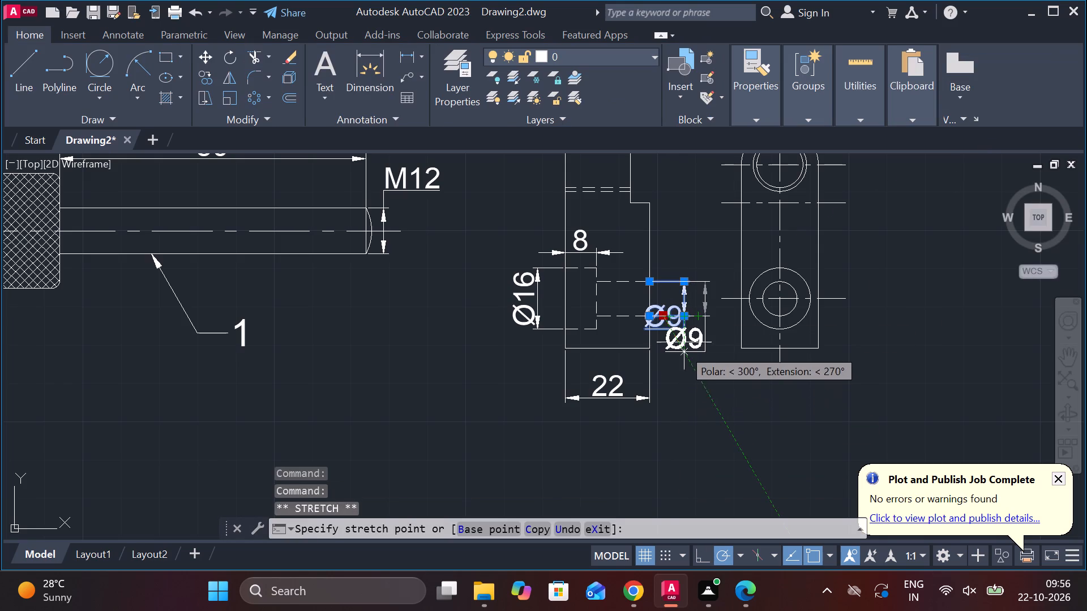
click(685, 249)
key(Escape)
Move the Ø16 dimension text below the counterbore, outside the side view's outer edge.
click(532, 299)
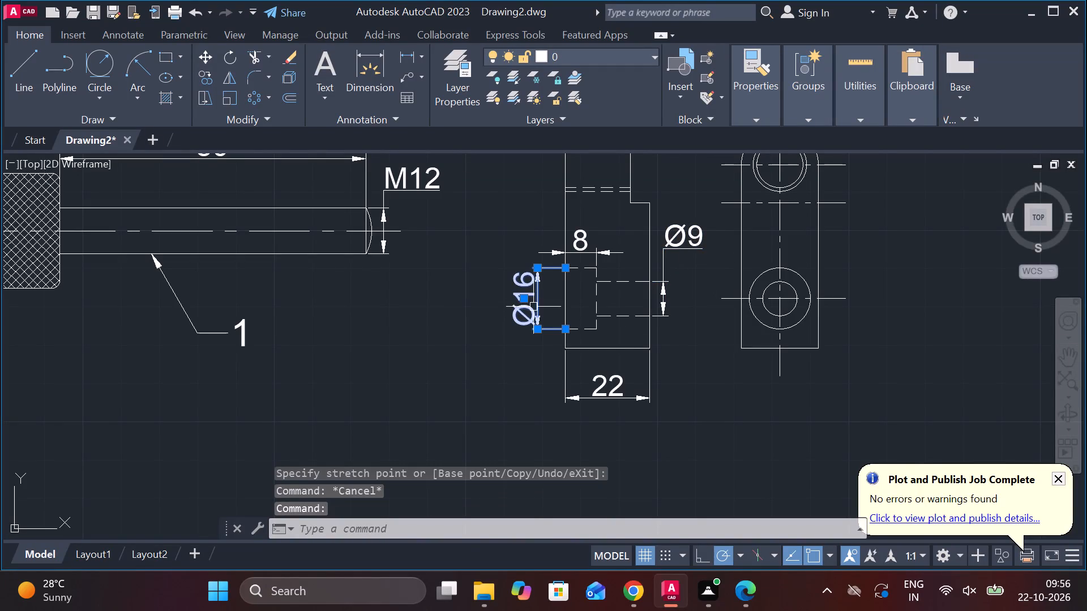
click(520, 298)
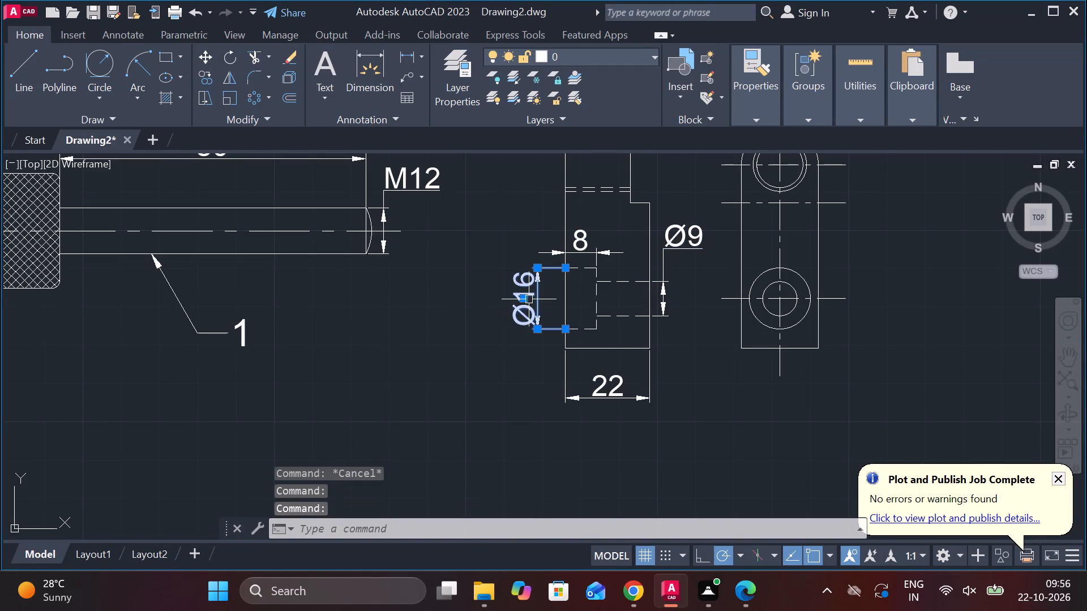
click(526, 297)
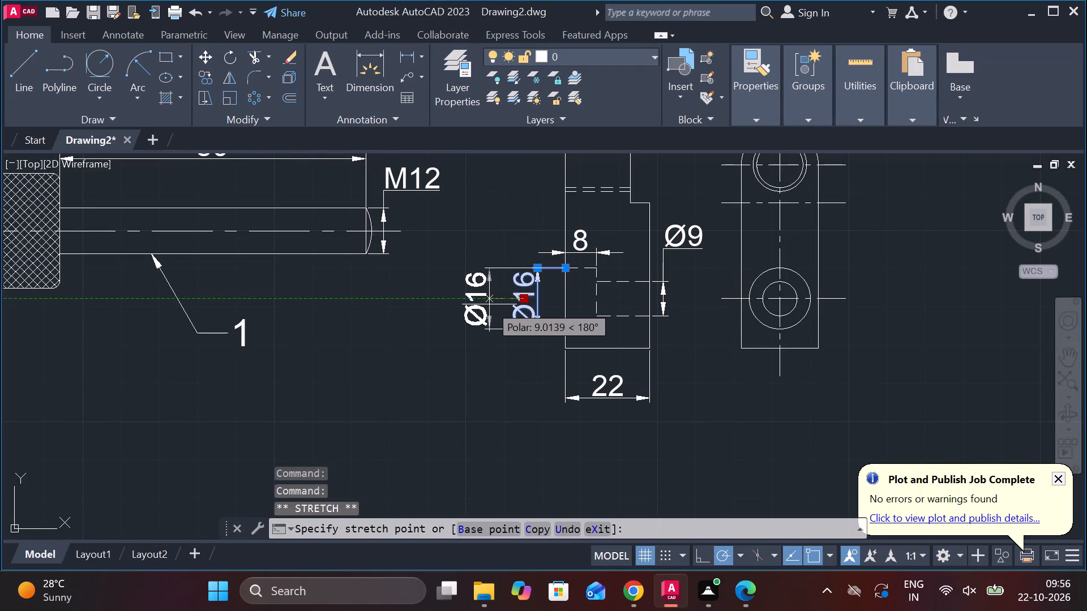
click(503, 369)
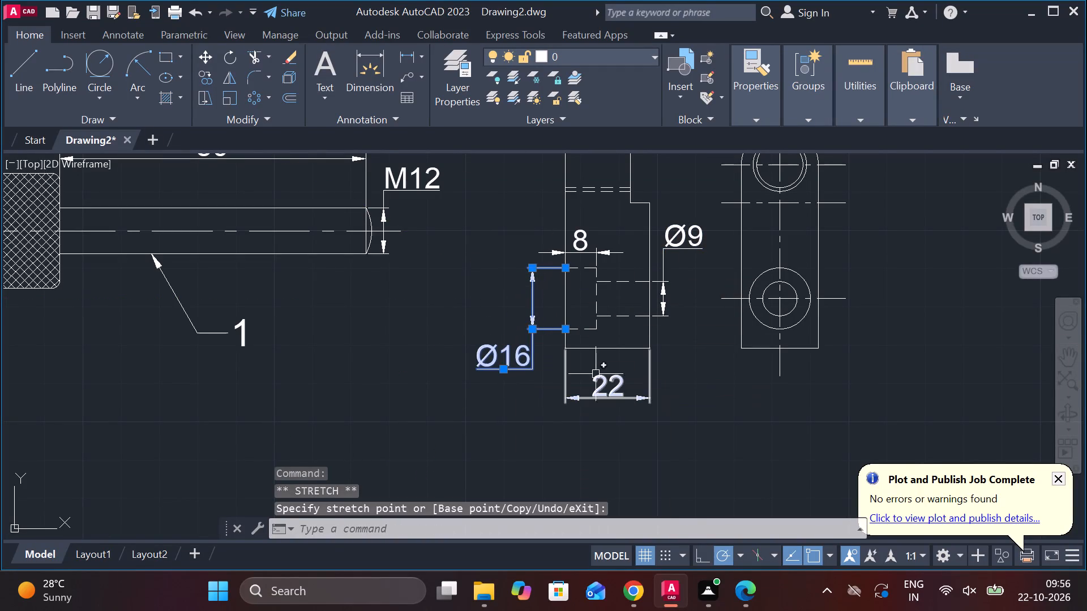
key(Escape)
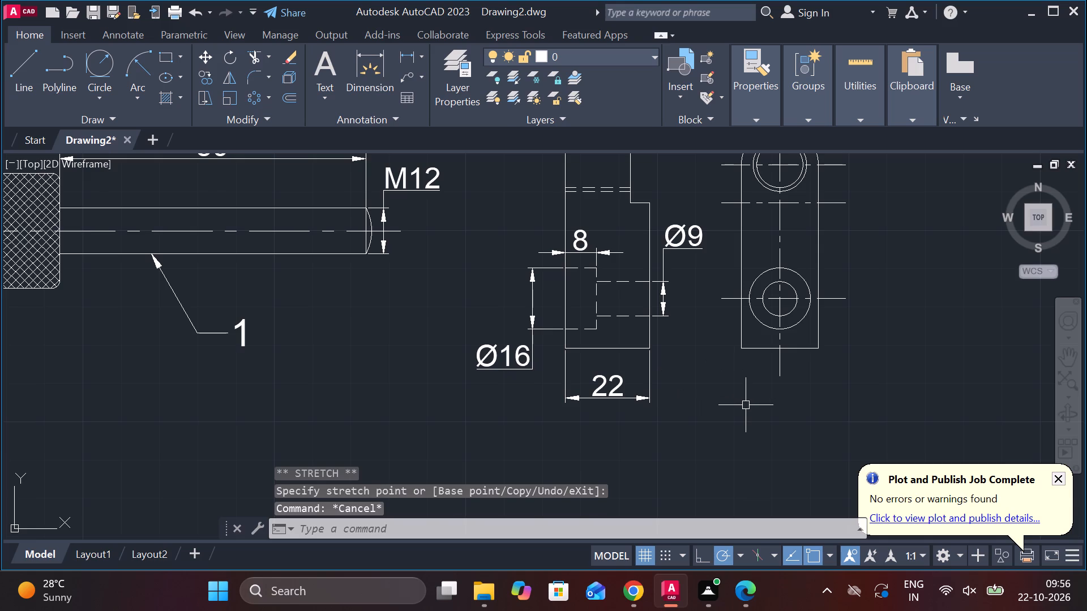
Add aligned vertical dimensions on the front view's outer side for the hole-centre spacing and the lower hole centre's height above the bottom edge.
middle_drag(731, 406, 648, 439)
middle_drag(665, 400, 667, 401)
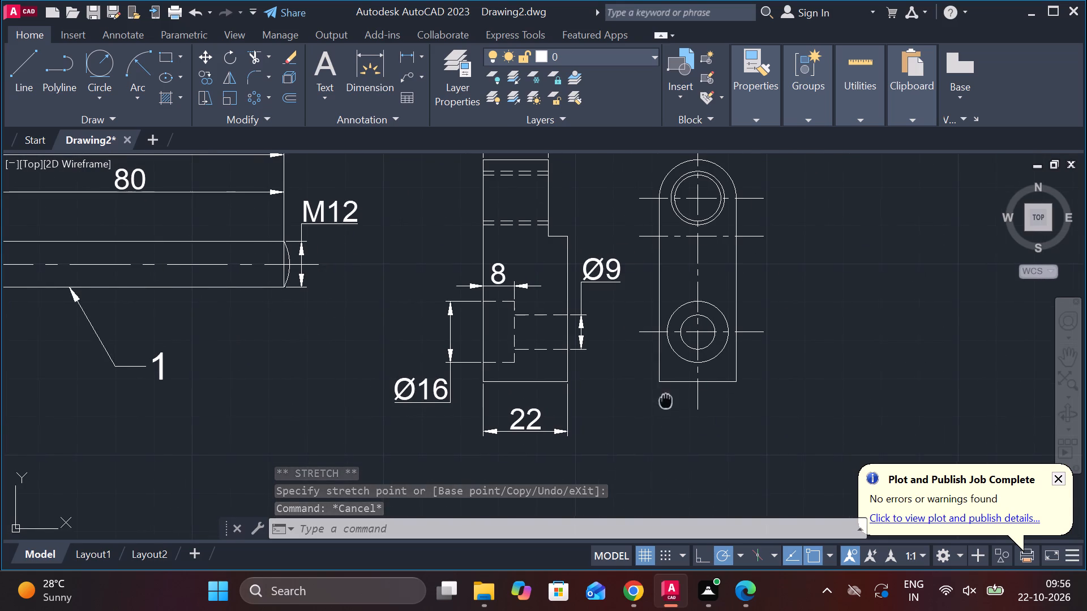
middle_drag(667, 401, 647, 445)
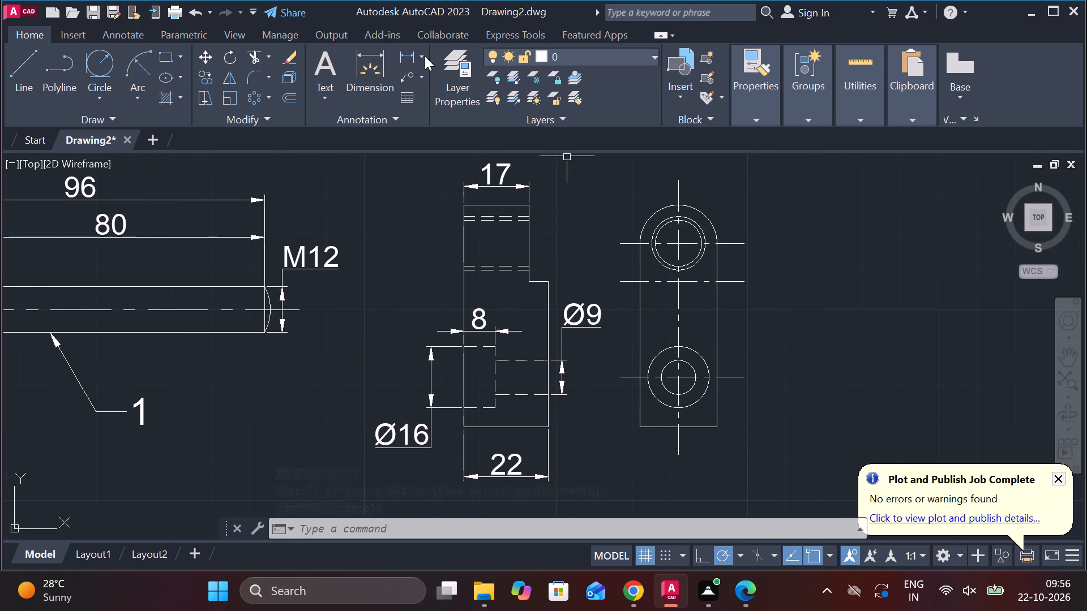
click(425, 56)
click(404, 51)
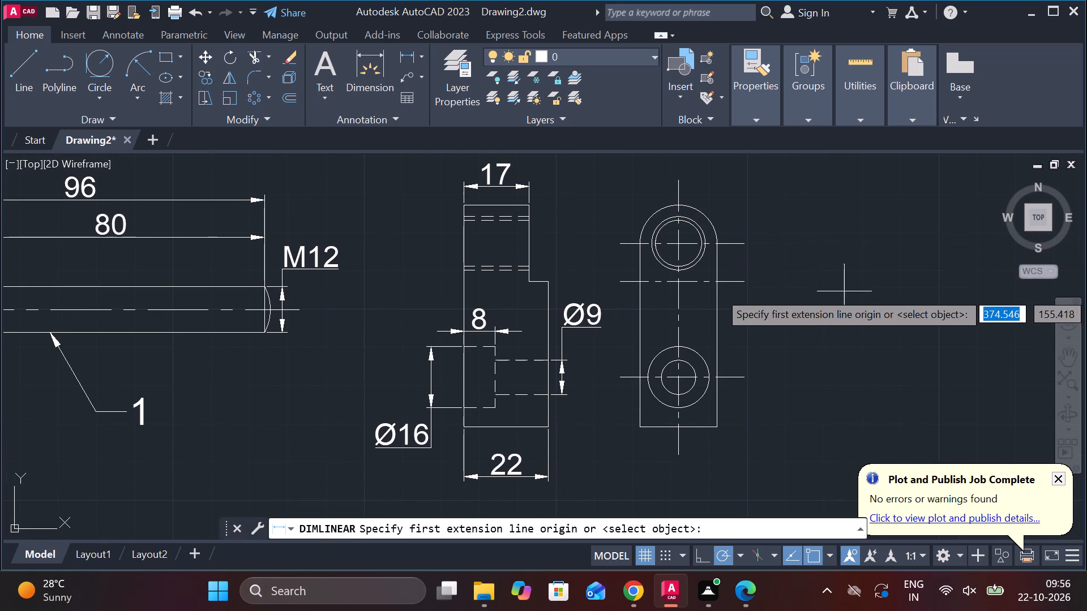
click(741, 252)
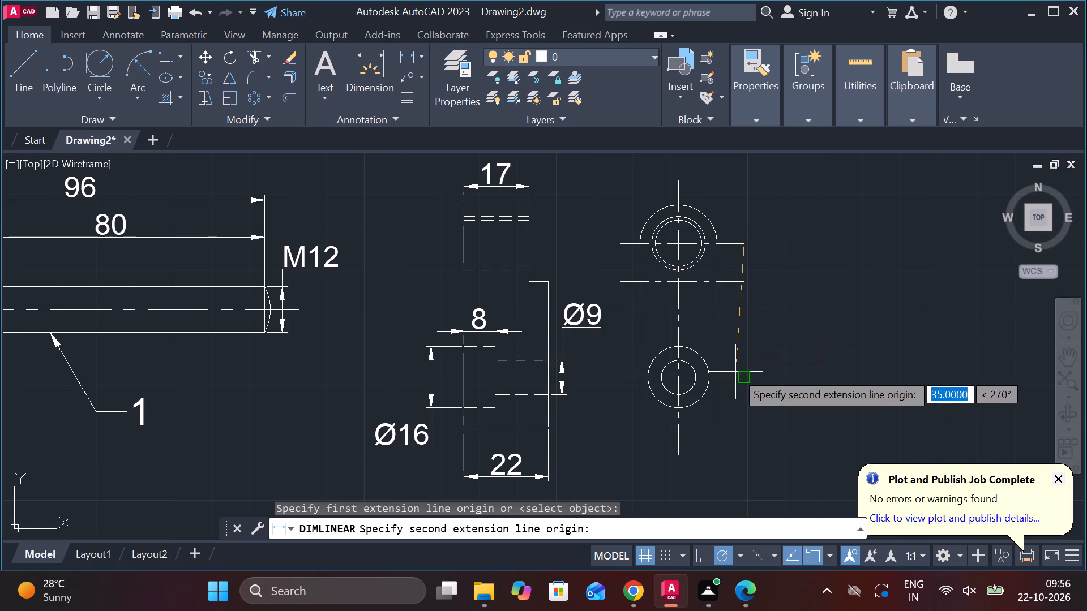
click(735, 372)
click(763, 332)
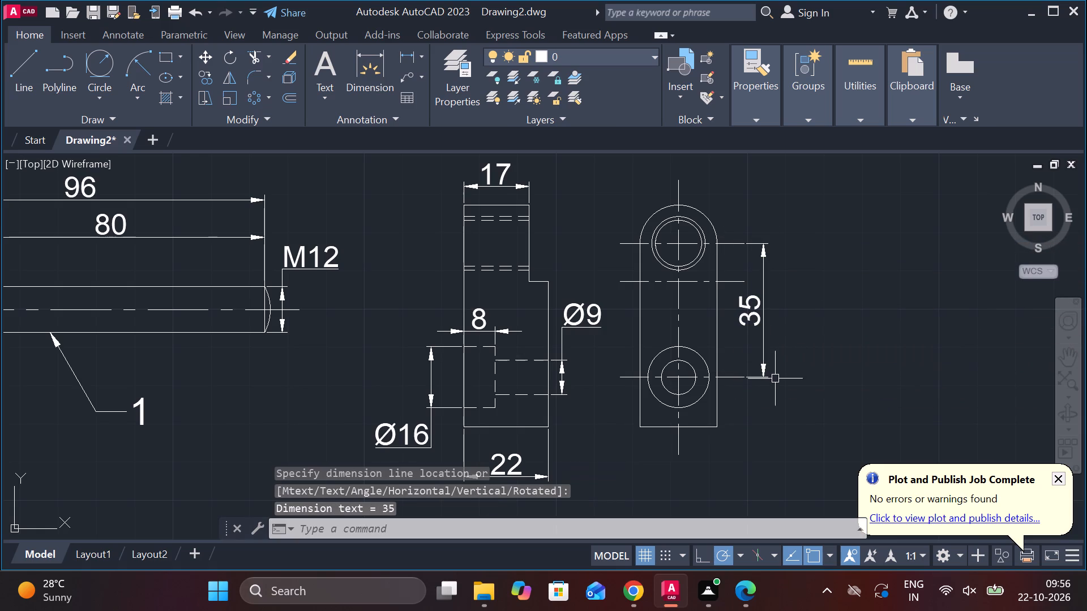
key(space)
click(721, 431)
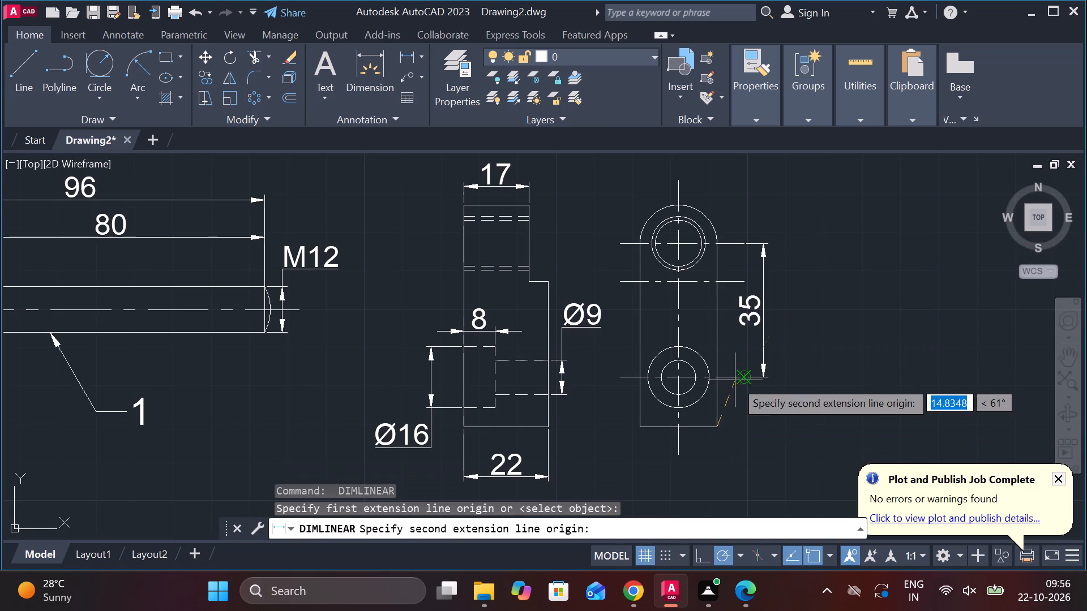
click(721, 379)
click(764, 379)
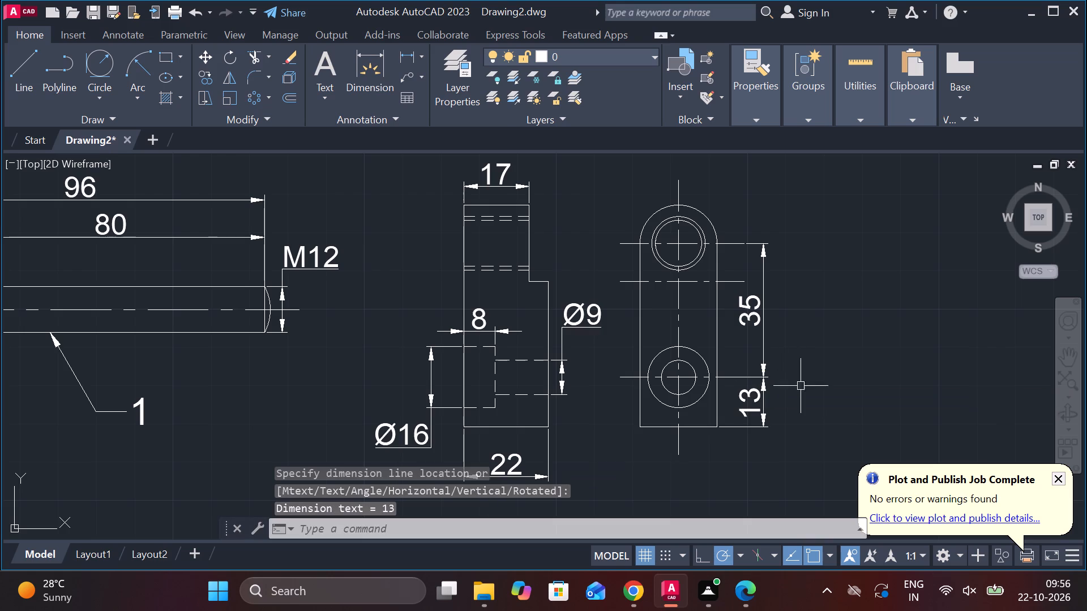
Dimension the front view's overall width below its bottom edge, level with the side view's bottom width dimension.
key(space)
click(648, 425)
click(713, 428)
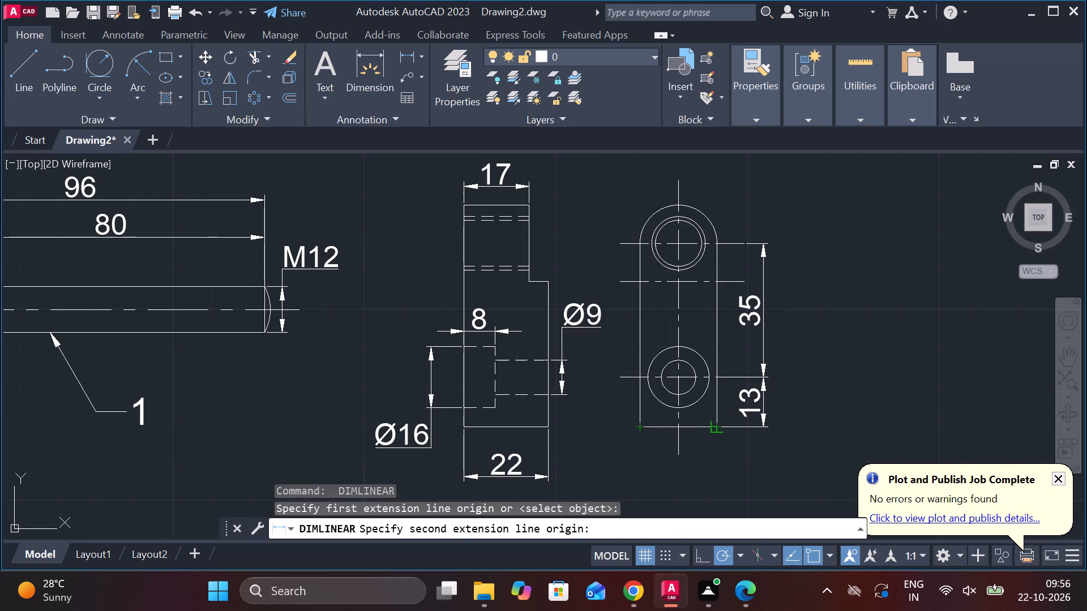
middle_drag(713, 443, 716, 420)
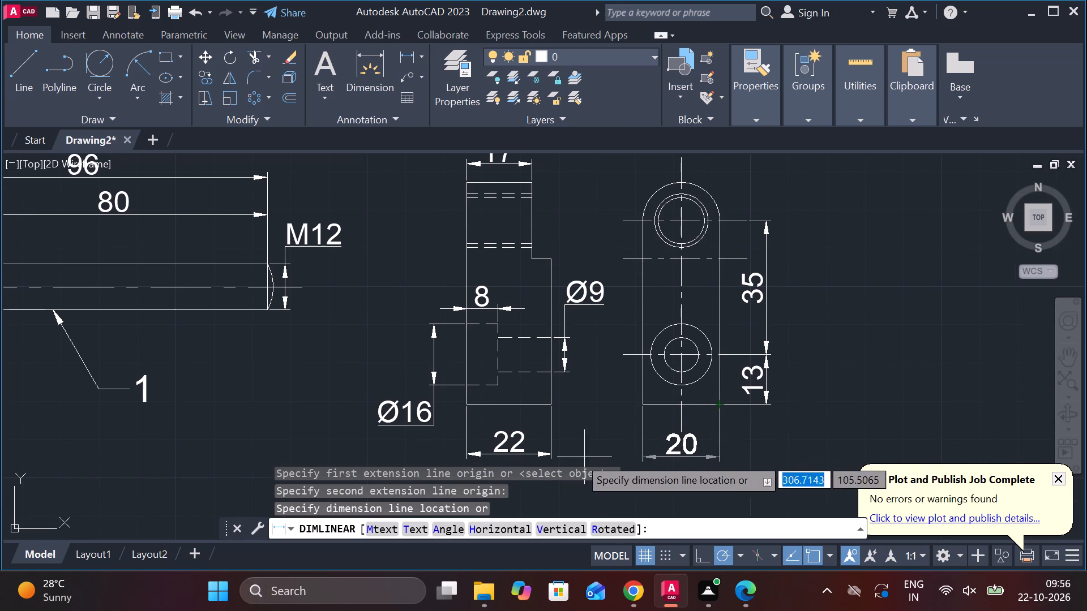
click(558, 455)
Add a vertical dimension from the front view's step-level centre line to the lower hole centre, on the side facing the side view.
middle_drag(703, 330, 658, 391)
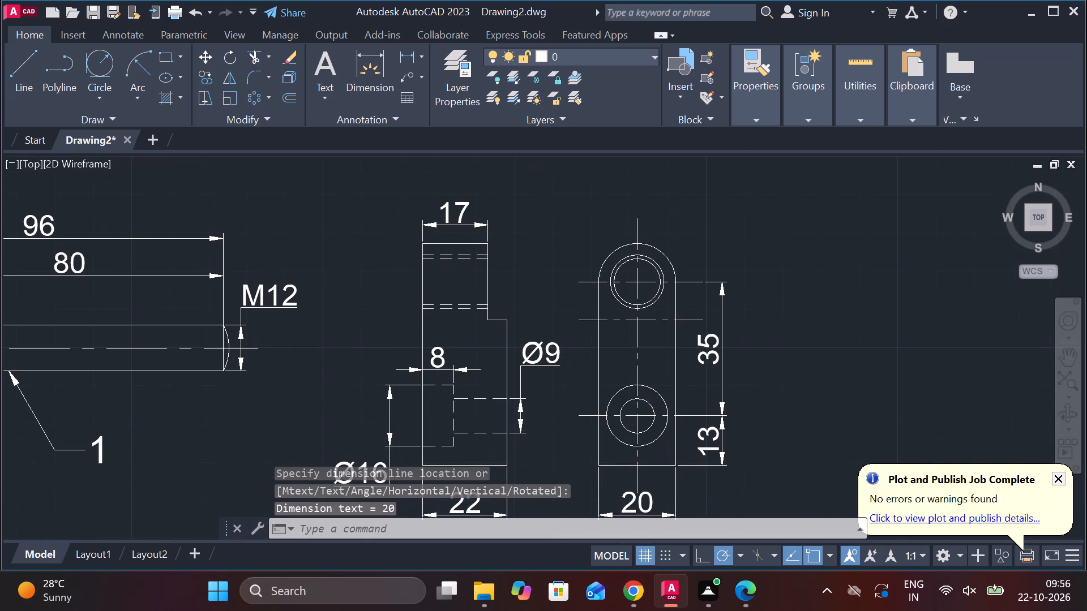
key(space)
click(601, 325)
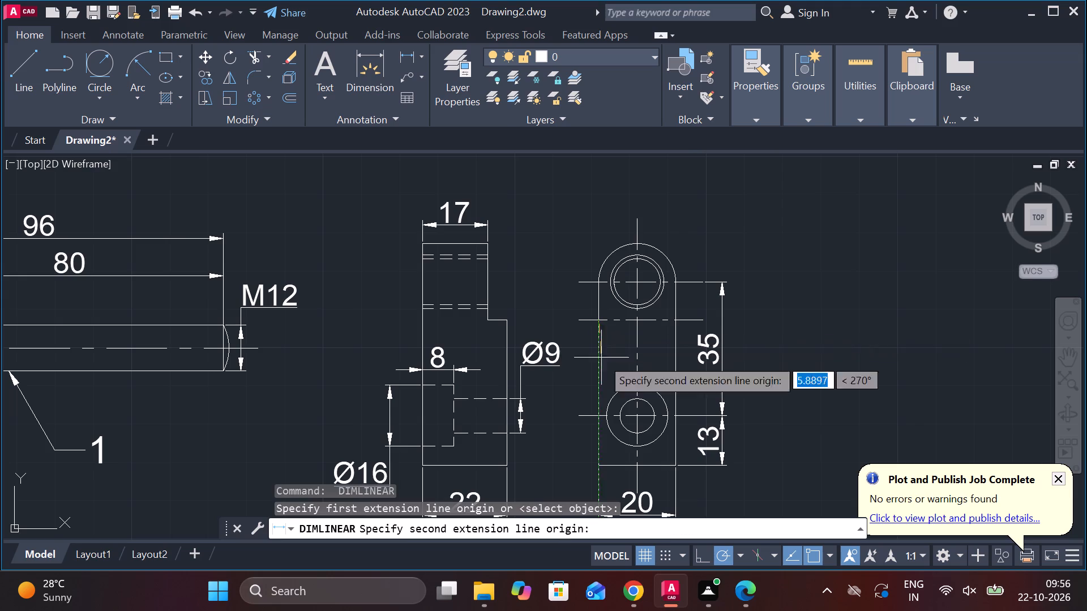
click(598, 411)
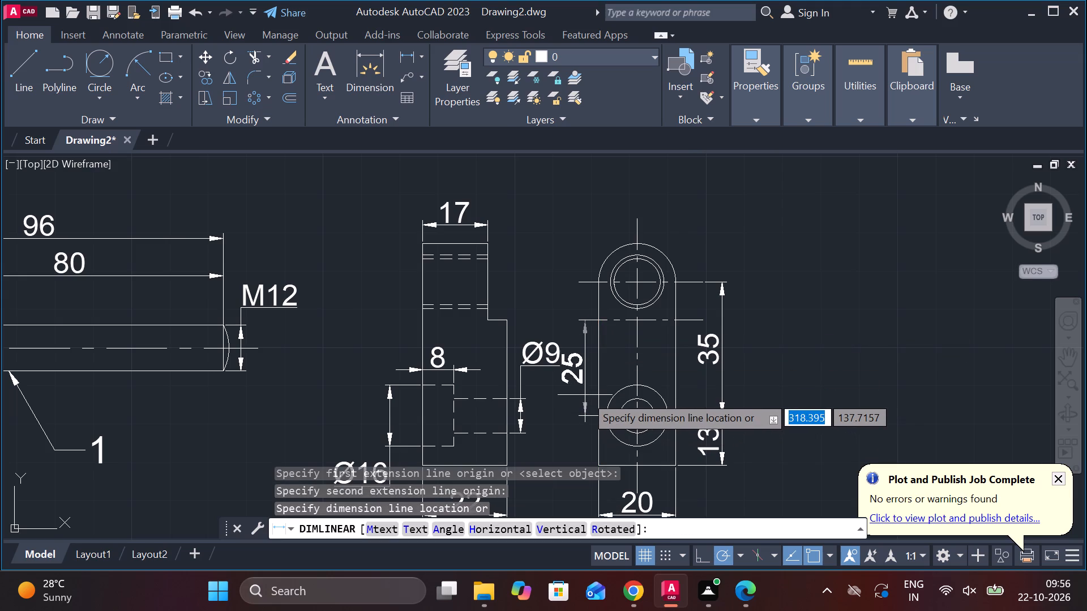
click(590, 395)
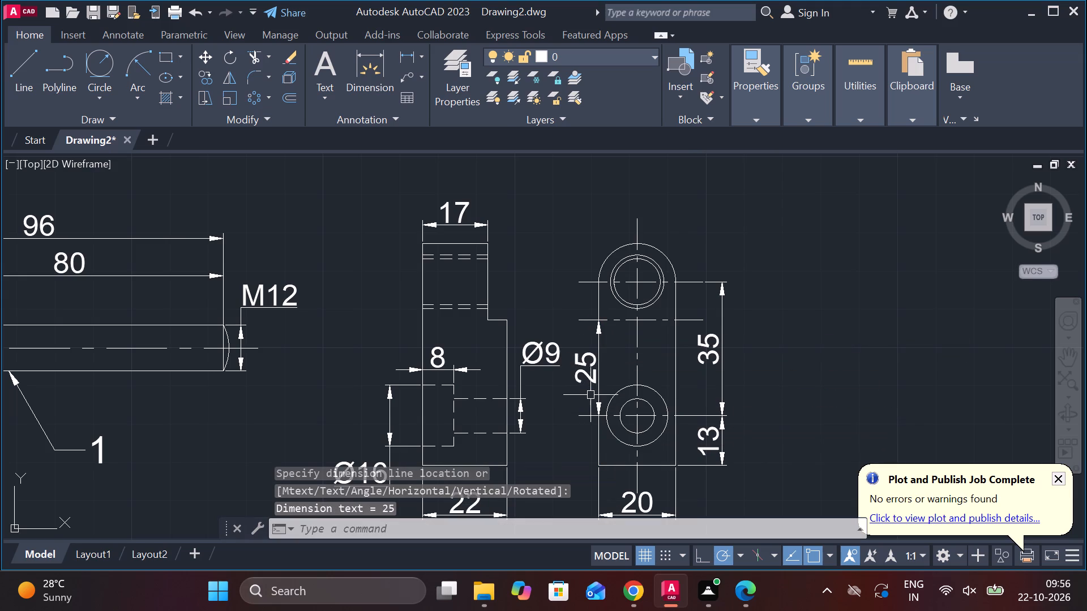
Move the Ø9 dimension text below the small hole, between the bottom width dimensions of the two views.
click(554, 362)
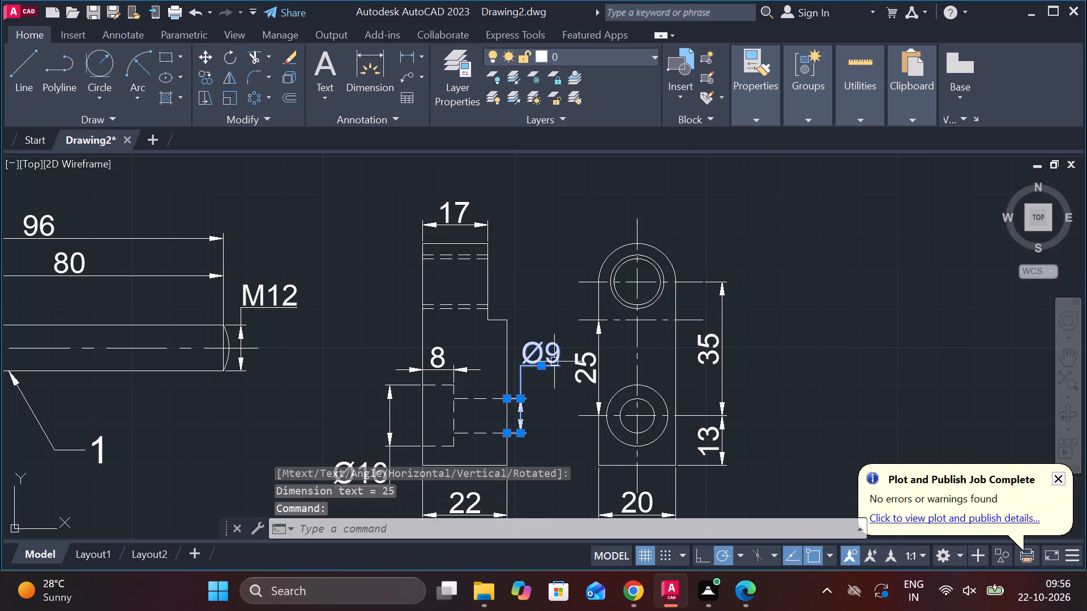
click(540, 367)
middle_drag(540, 445, 546, 339)
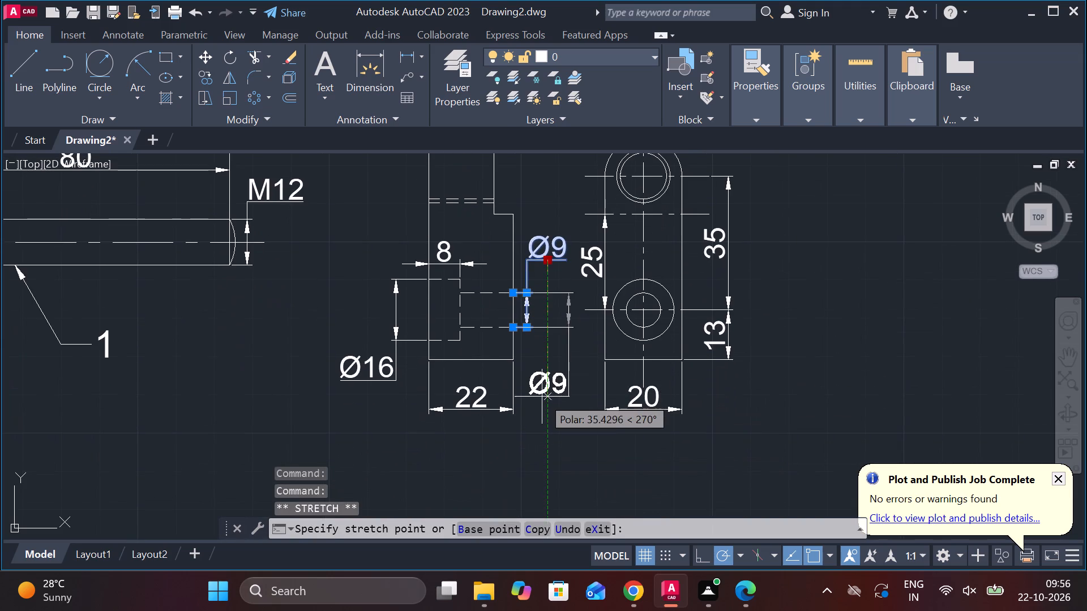
click(542, 397)
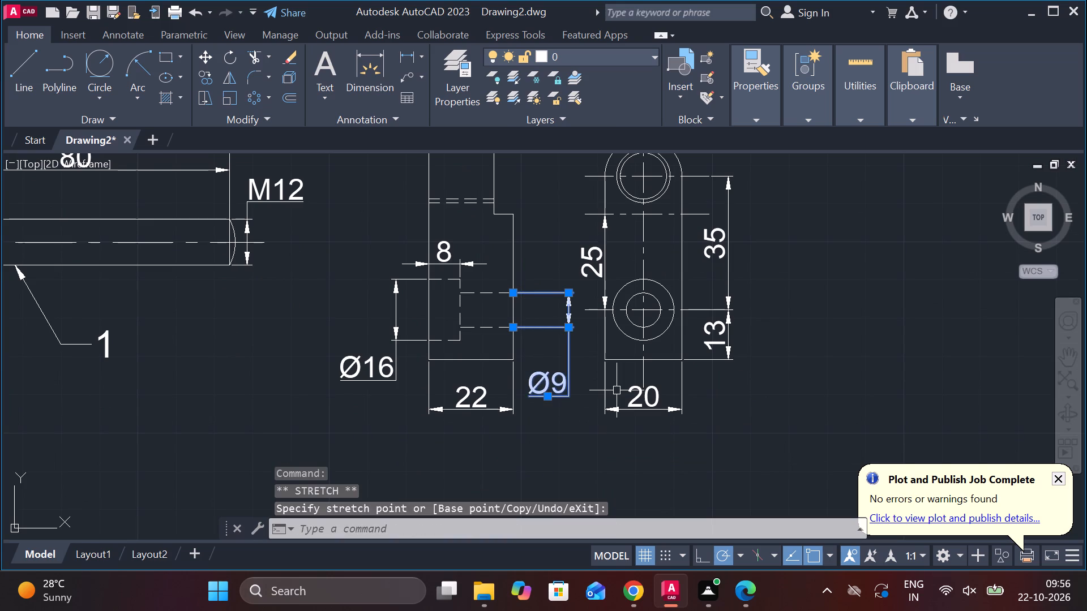
key(Escape)
Move the front view's 25 dimension line off the outline edge, into the gap towards the side view.
click(585, 262)
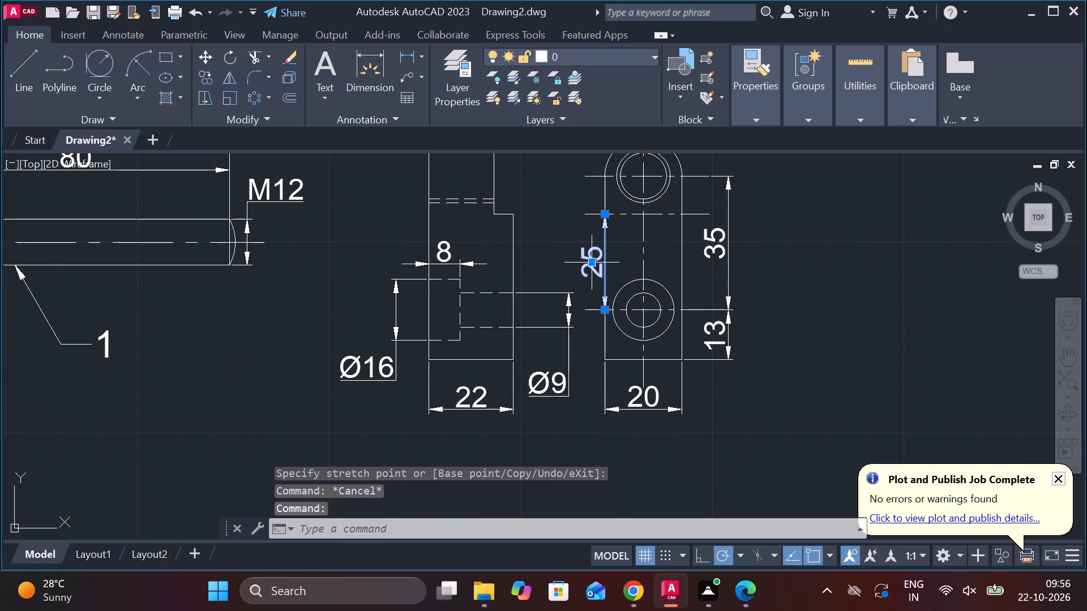
click(592, 265)
click(587, 257)
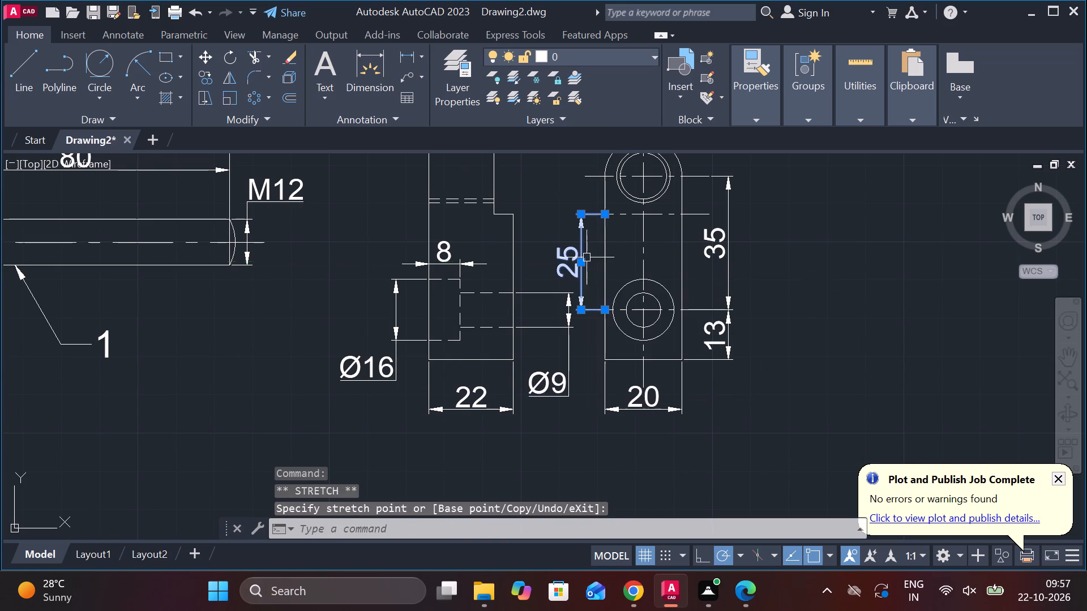
key(Escape)
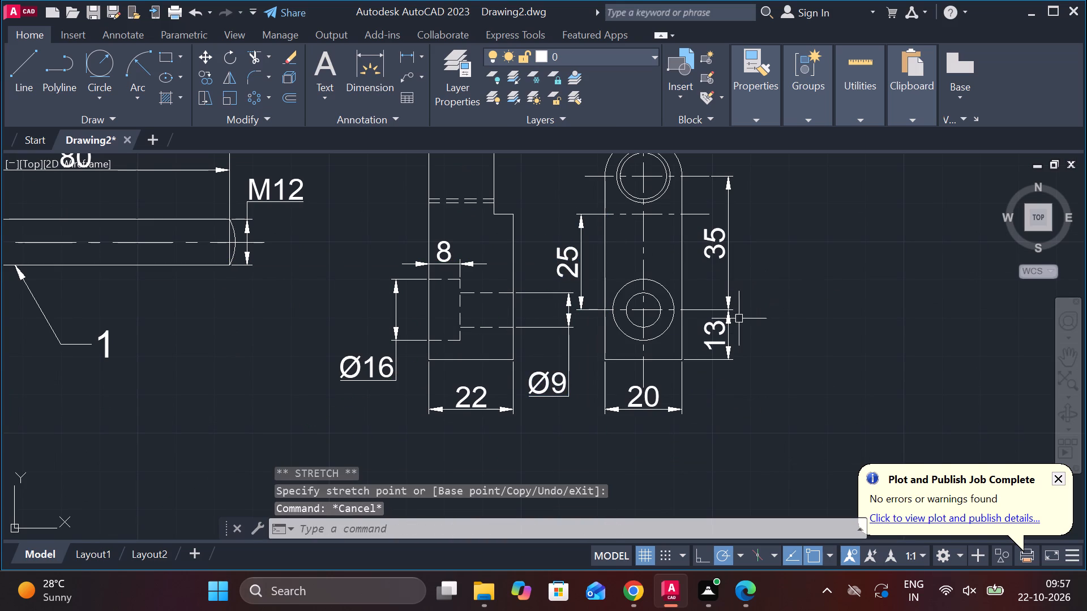
Add a radius dimension to the front view's rounded top arc, with the text above and towards the side view.
click(418, 51)
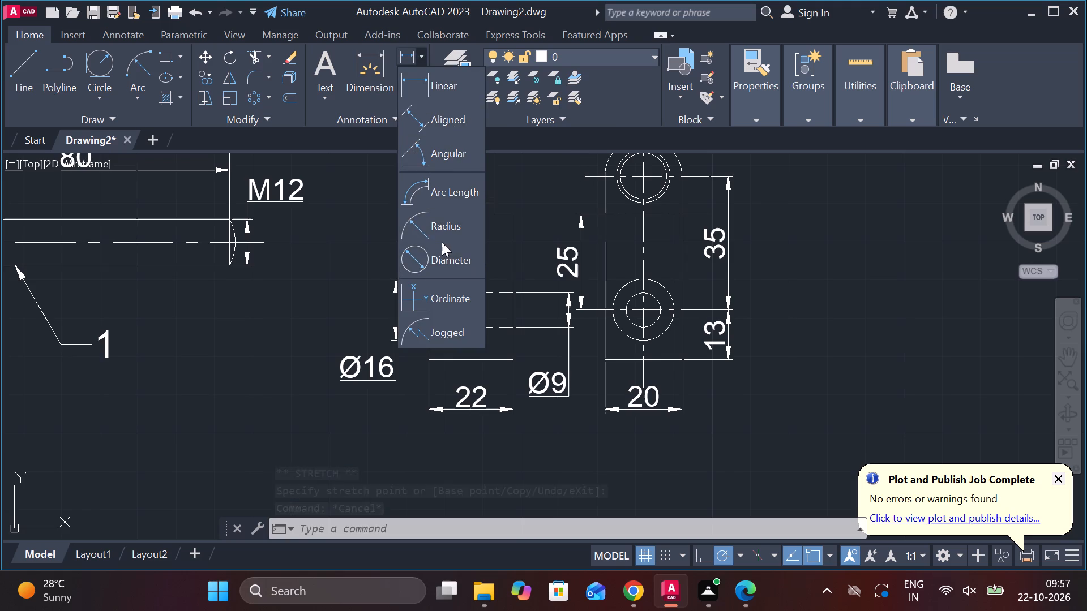
click(432, 226)
middle_drag(456, 230, 405, 324)
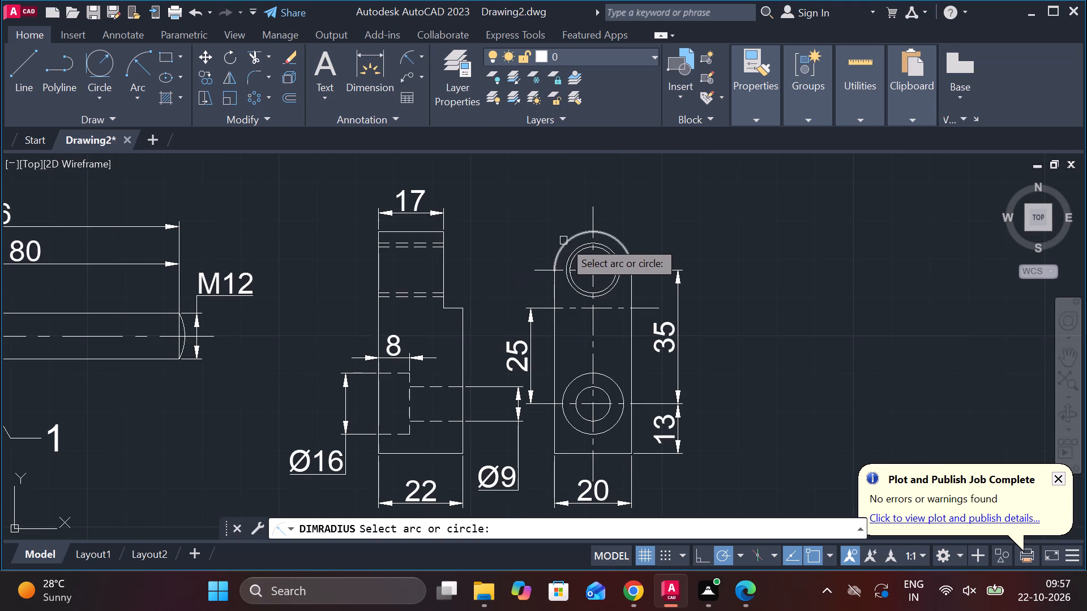
click(566, 241)
click(550, 212)
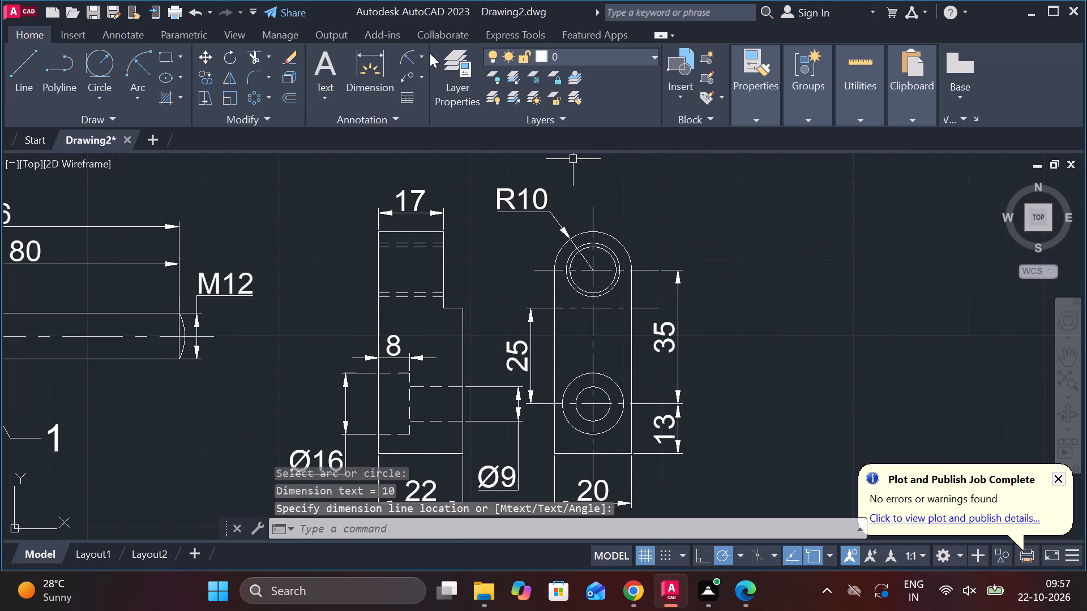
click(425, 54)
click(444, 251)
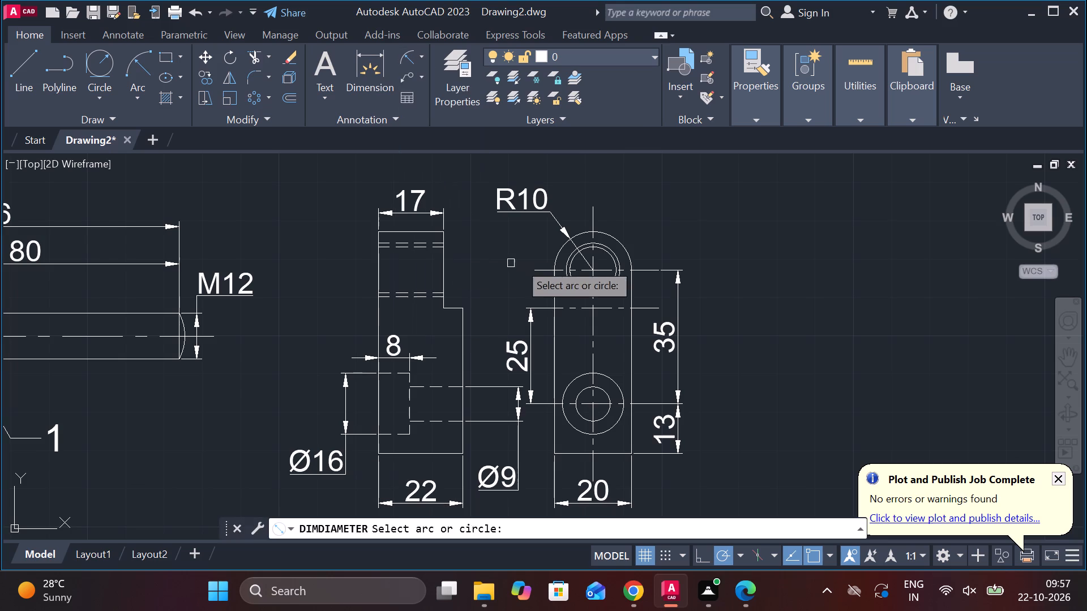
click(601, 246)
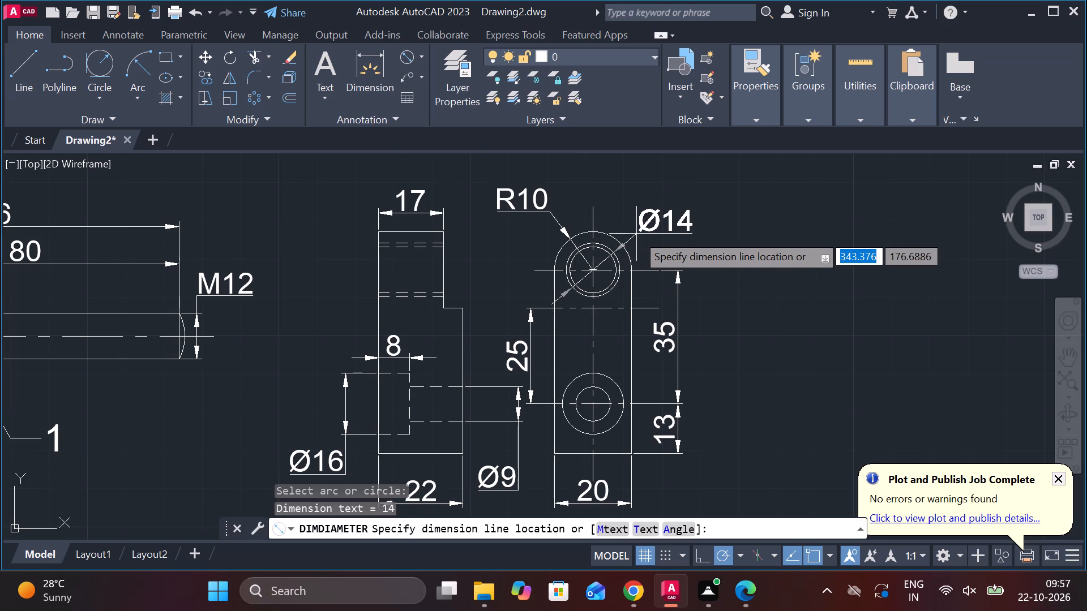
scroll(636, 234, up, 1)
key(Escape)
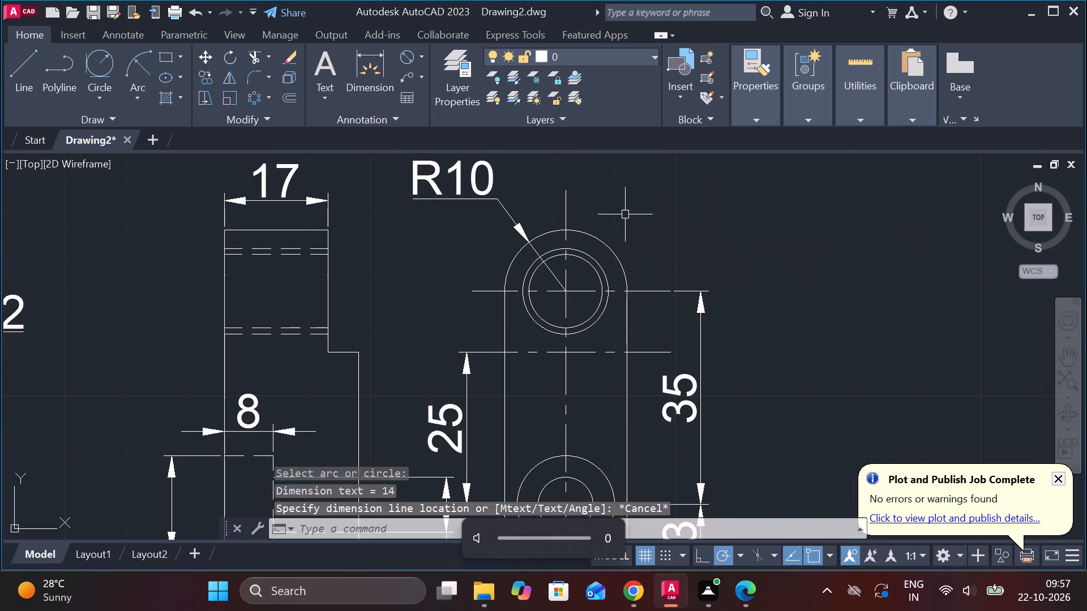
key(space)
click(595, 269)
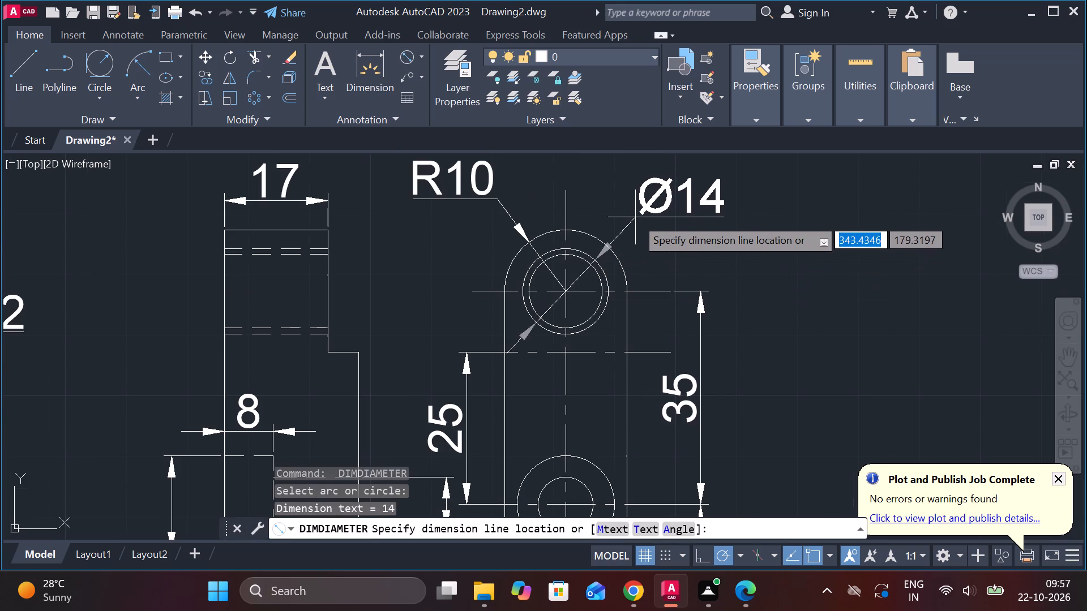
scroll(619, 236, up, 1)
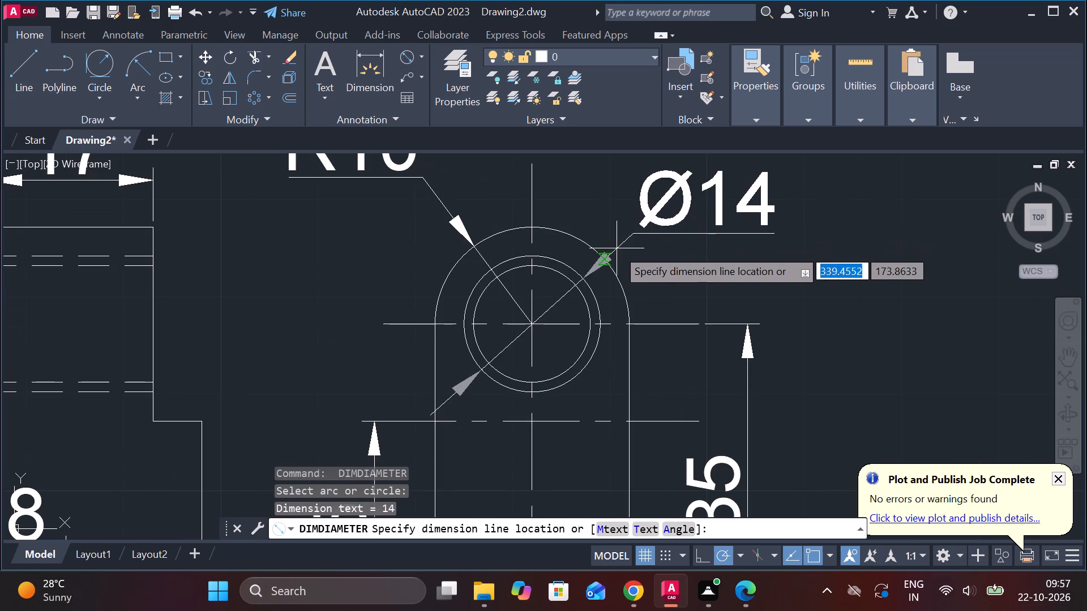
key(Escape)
Add a diameter dimension to the inner circle of the front view's upper hole, placing the text outside at upper right.
key(space)
click(570, 281)
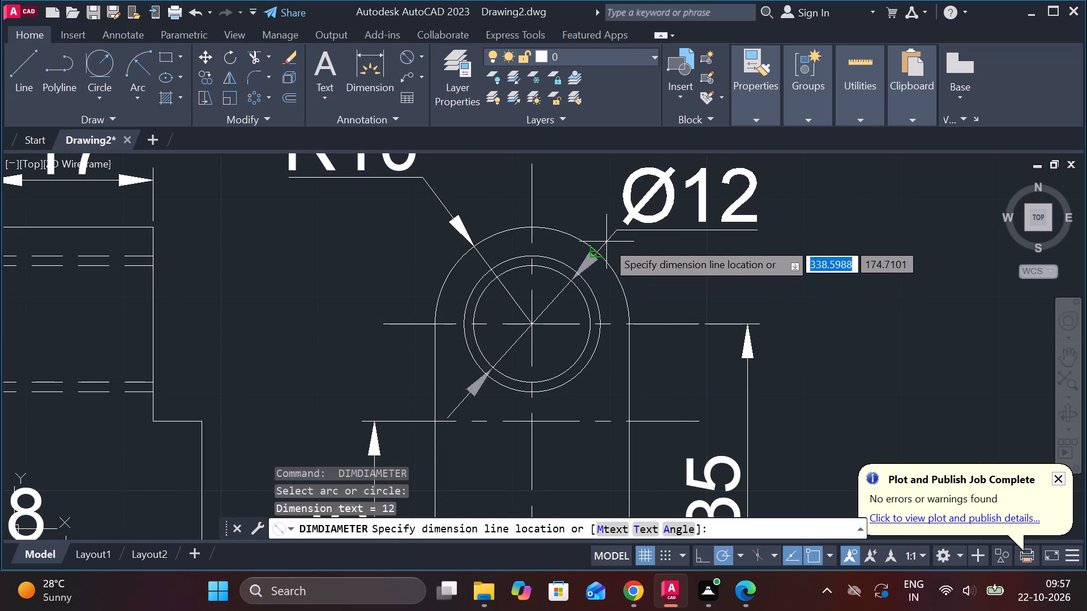
click(647, 220)
scroll(713, 234, down, 1)
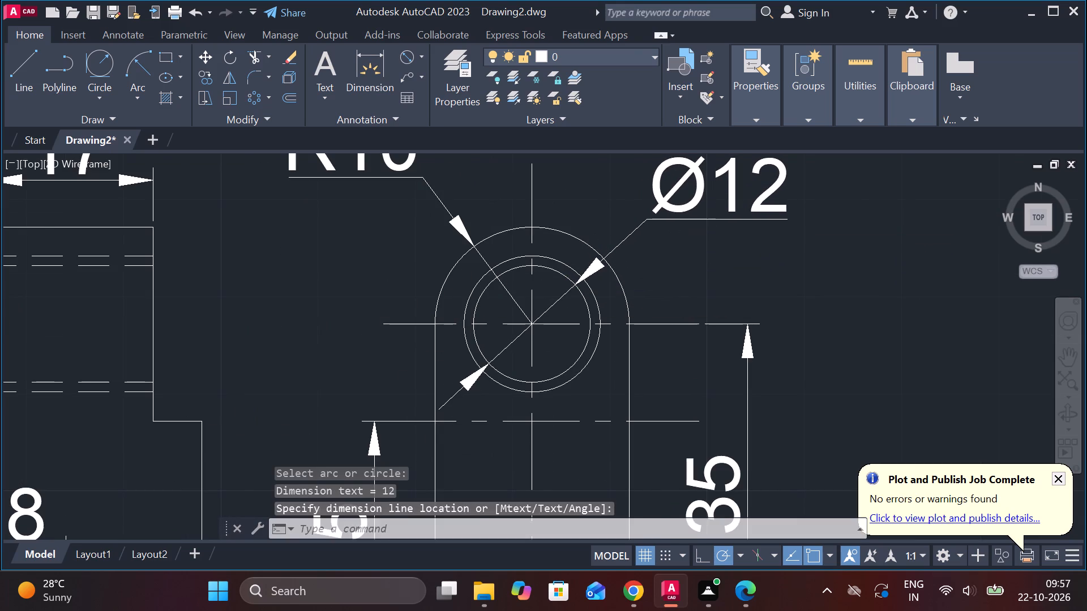
key(Escape)
Change the upper hole's diameter dimension text to M12.
double_click(727, 192)
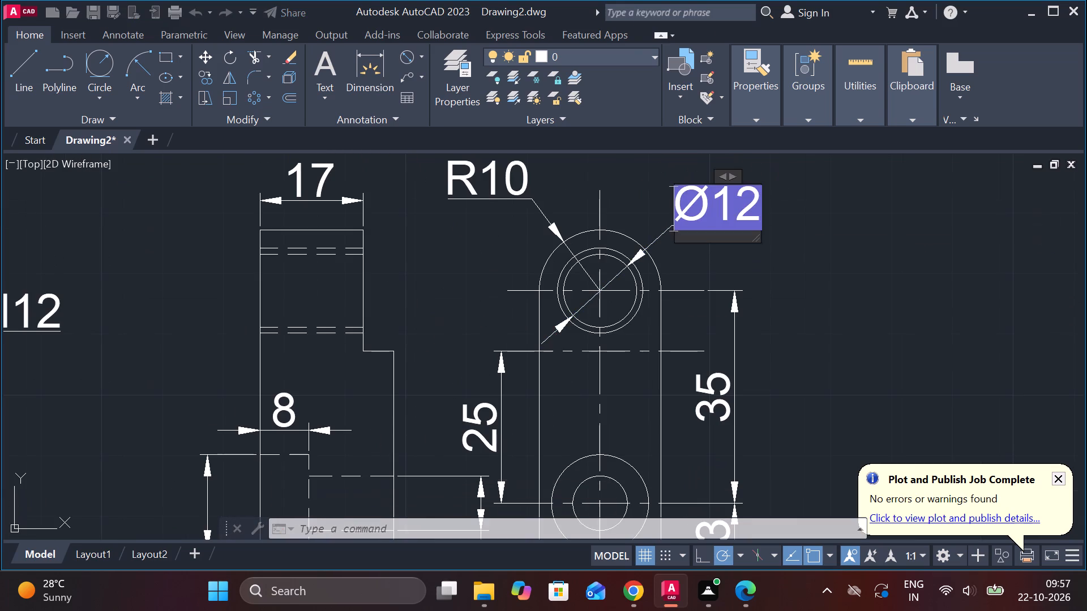
click(710, 212)
key(Escape)
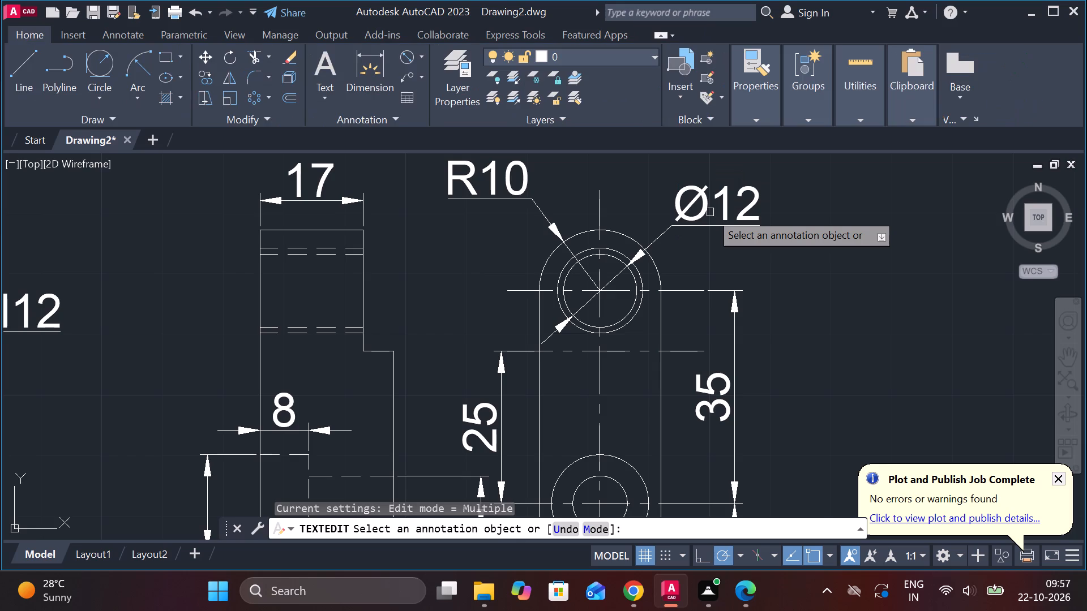
double_click(722, 207)
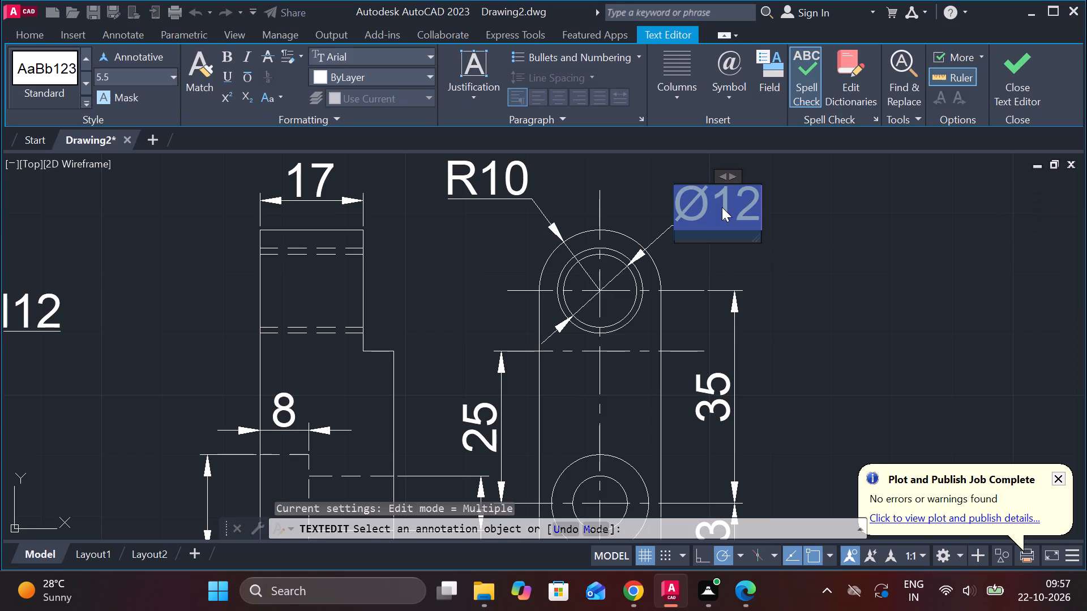
text(M12)
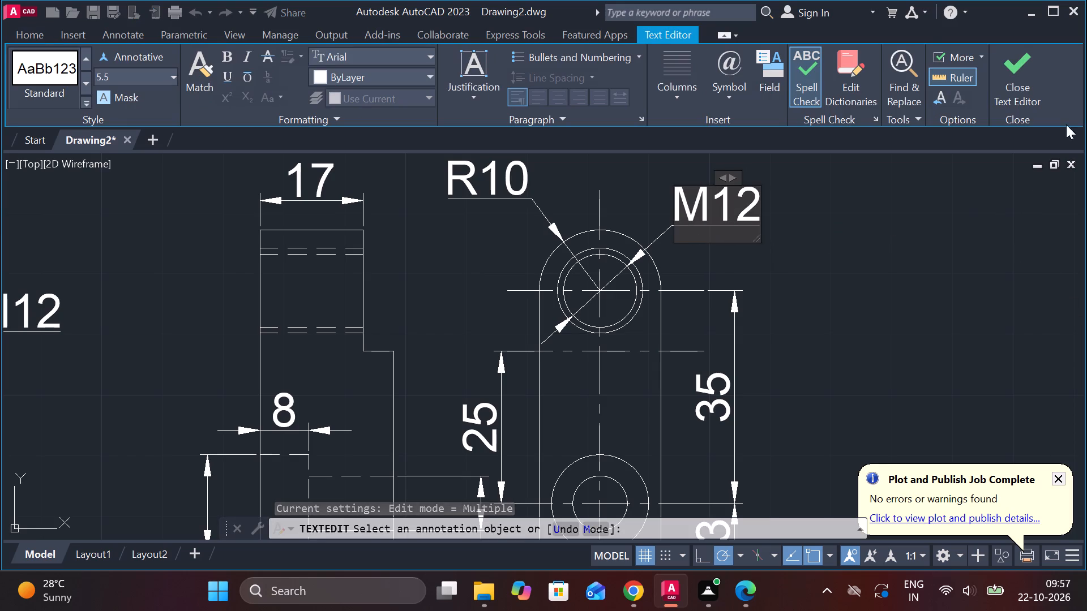
click(996, 94)
scroll(866, 246, down, 3)
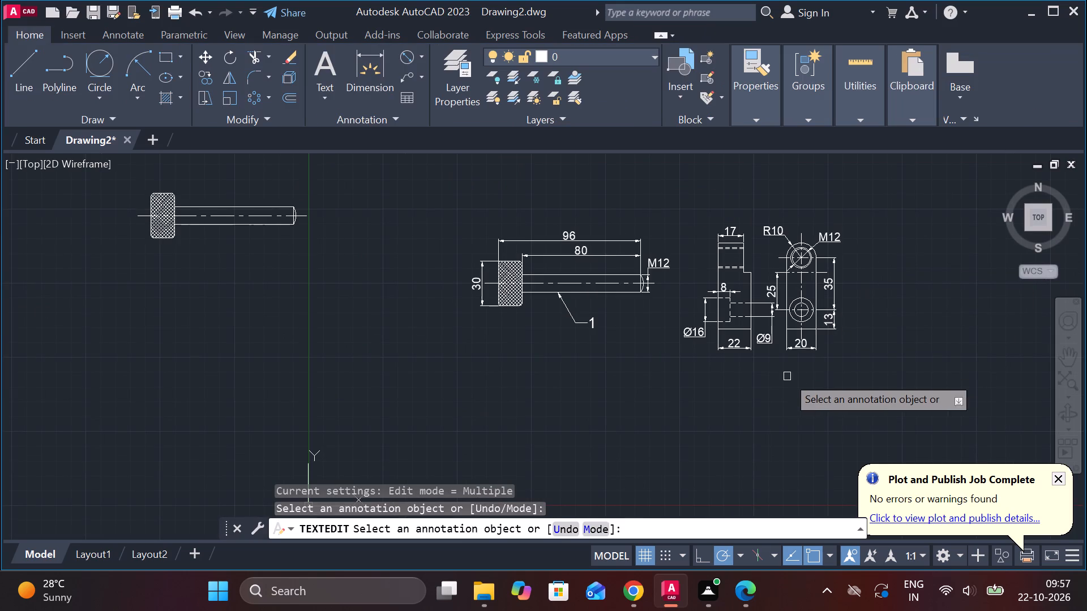
scroll(701, 369, up, 1)
key(Escape)
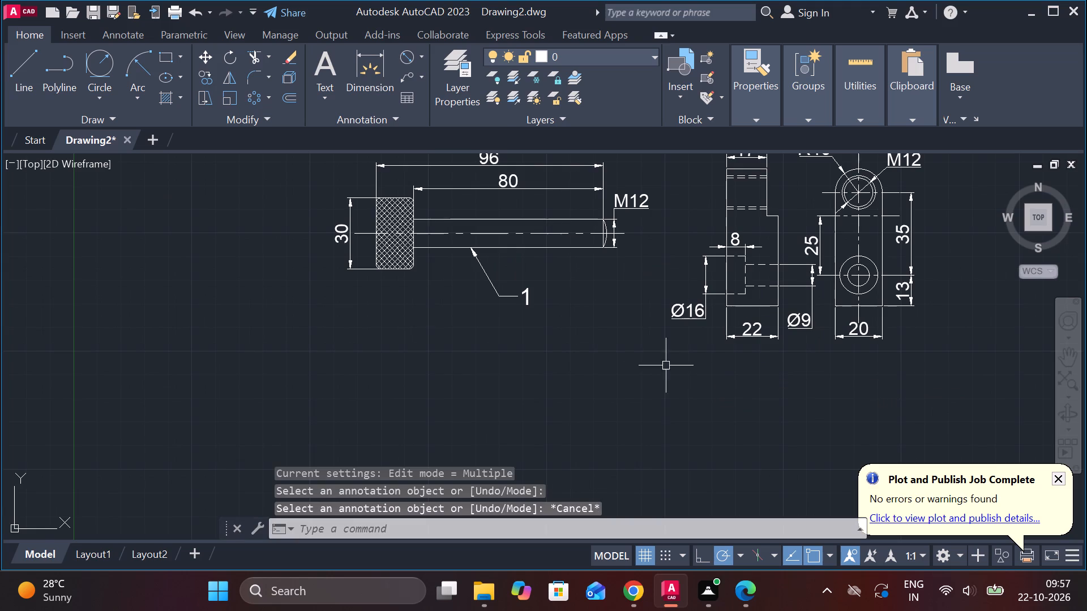
Copy the pin's part-number leader to the link, with its arrowhead at the front view's bottom corner nearest the 13 dimension.
click(476, 264)
key(c)
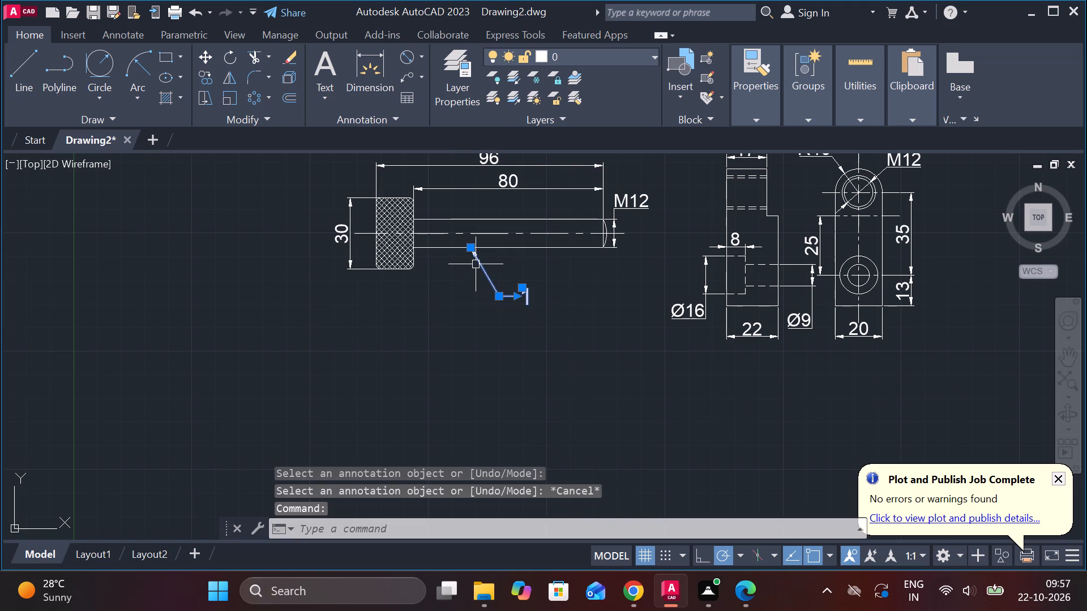
key(o)
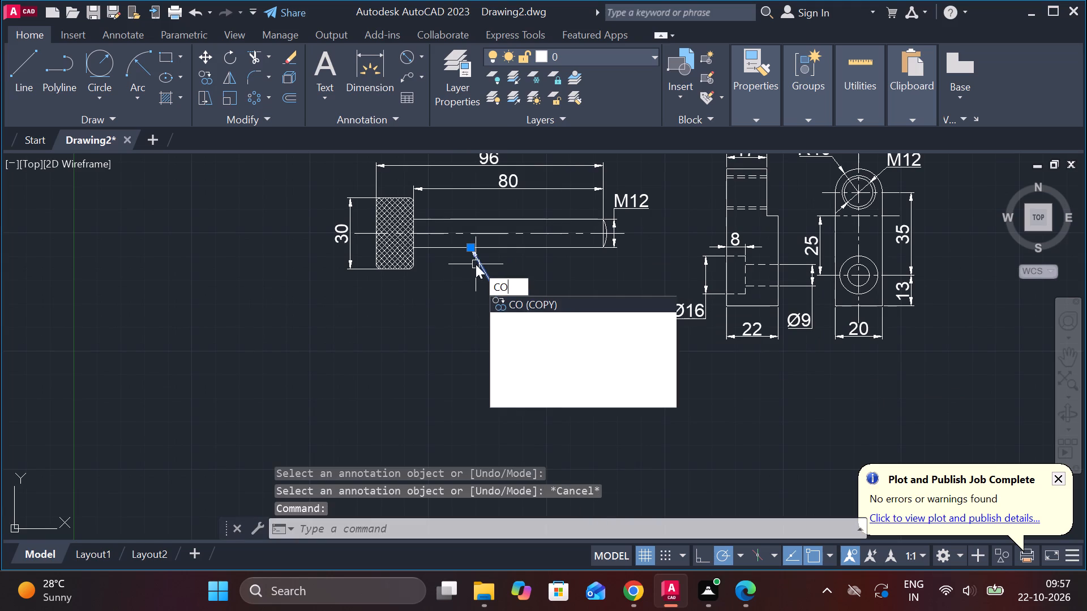
key(Return)
click(473, 252)
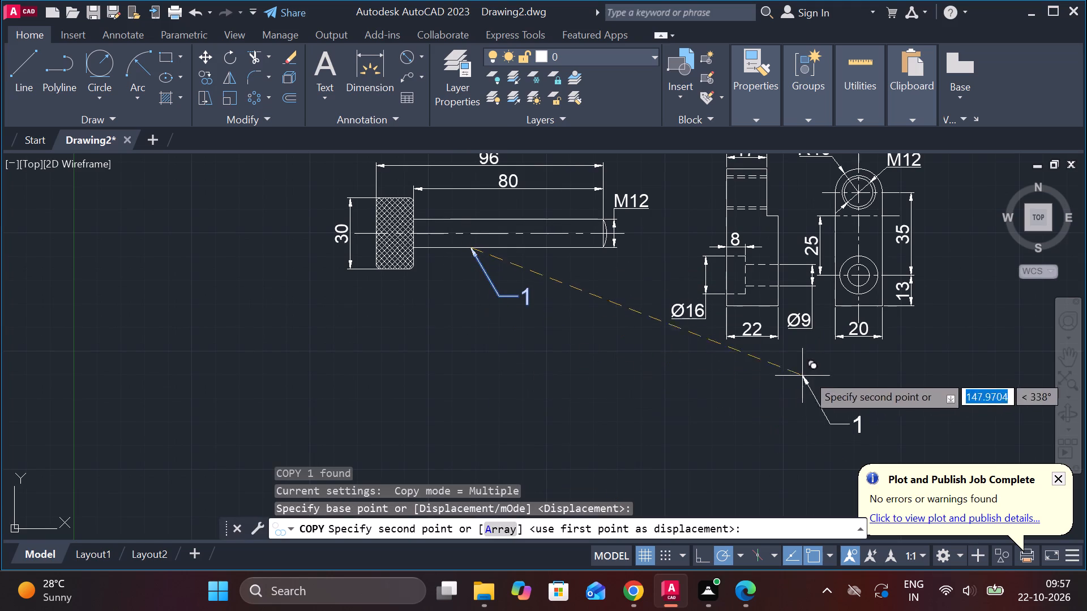
scroll(909, 343, up, 1)
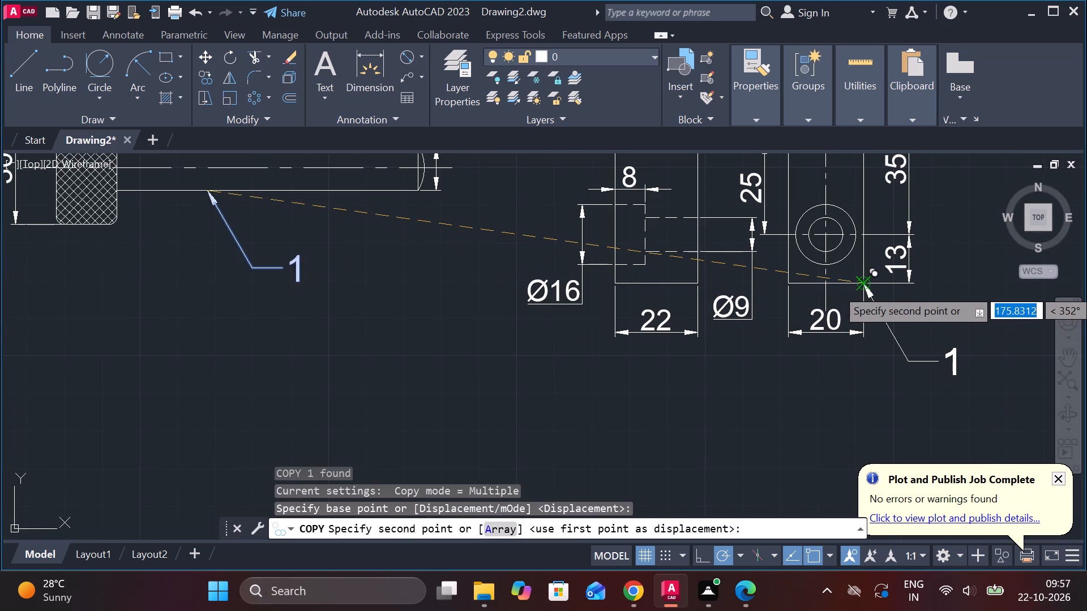
click(858, 288)
scroll(788, 408, down, 1)
middle_drag(777, 402, 601, 335)
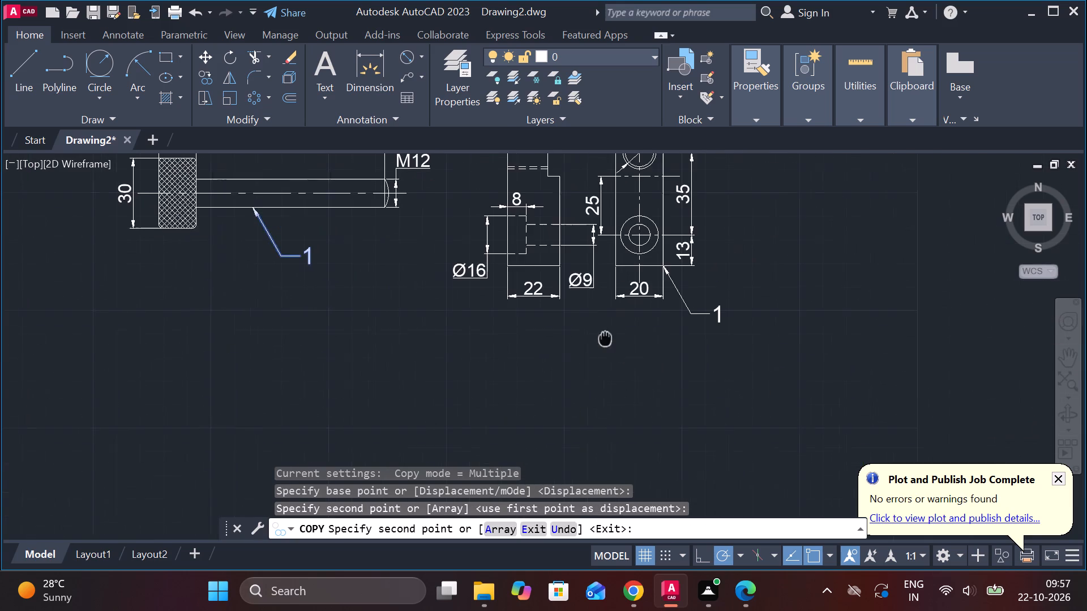
key(Escape)
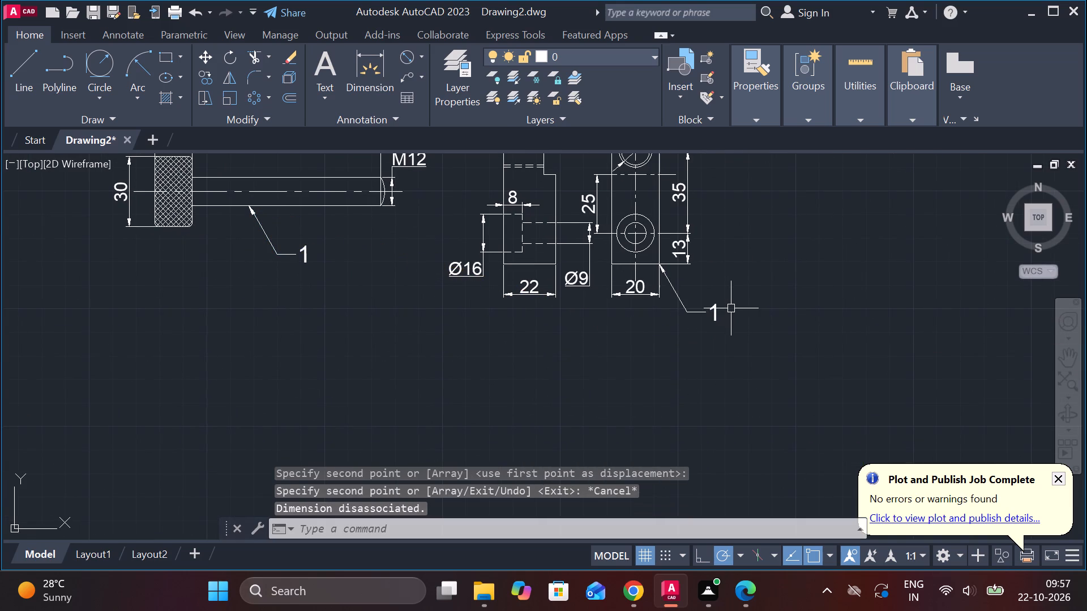
Change the copied leader's part number on the link to 2.
double_click(713, 305)
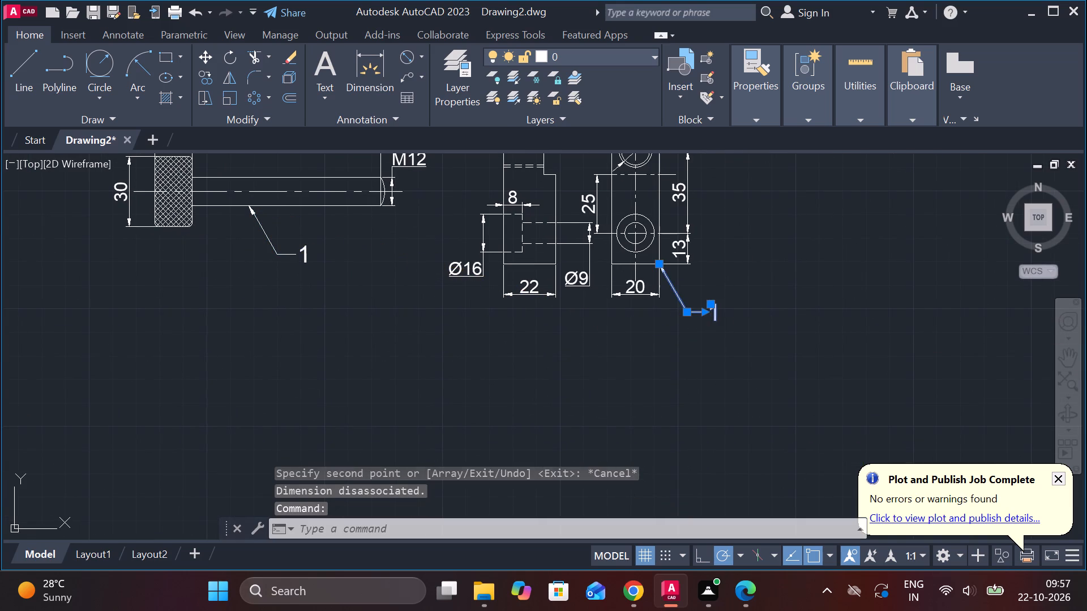
scroll(724, 317, up, 1)
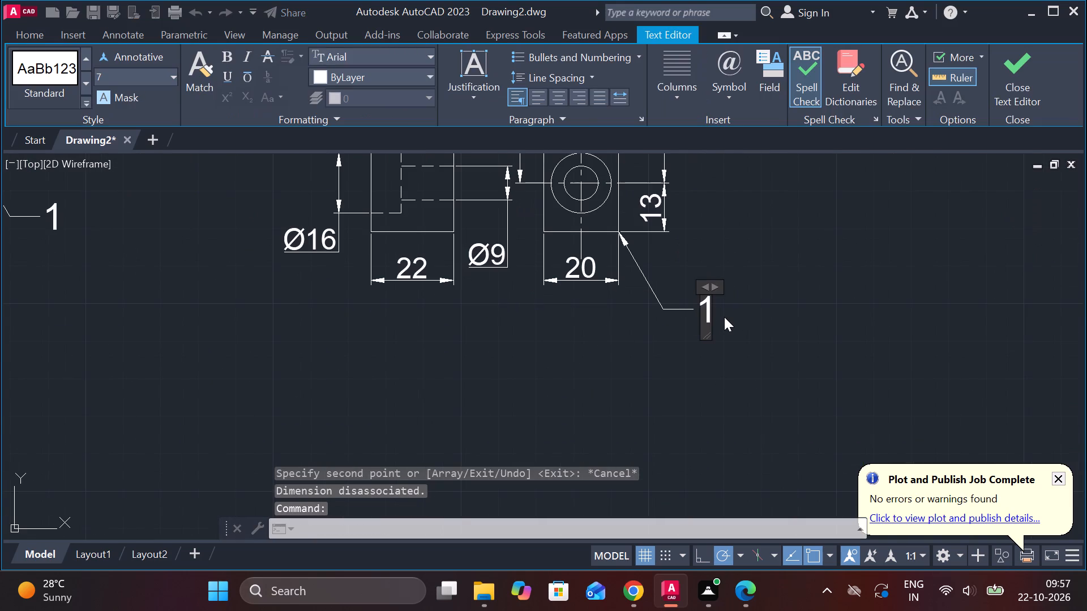
key(Right)
key(BackSpace)
key(2)
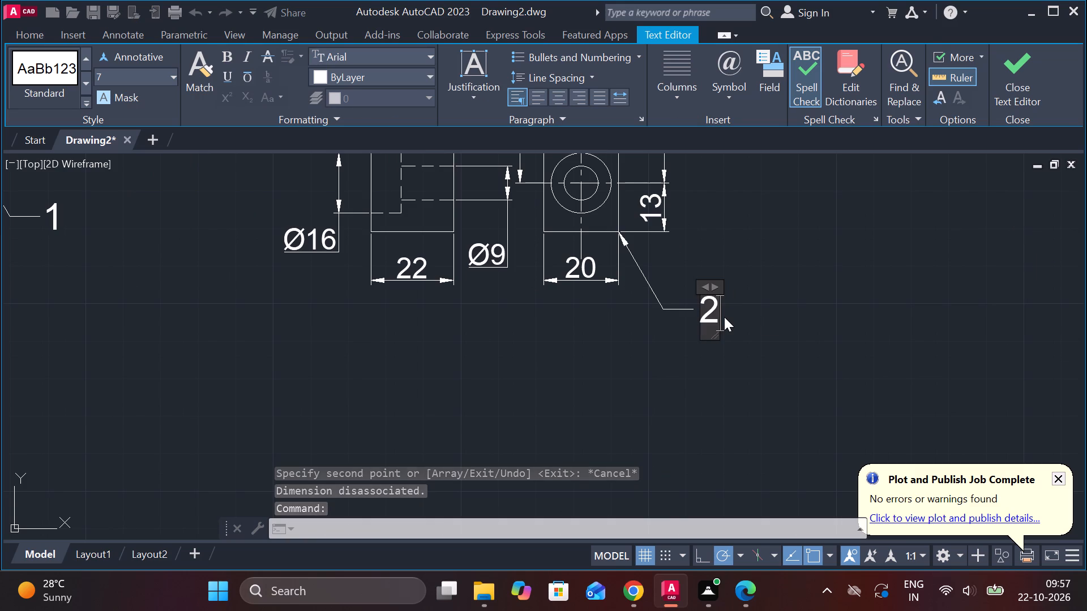
click(1019, 58)
Draw a vertical line 28 long, going downward, in the empty area below the dimensioned part 1 pin.
scroll(755, 231, down, 1)
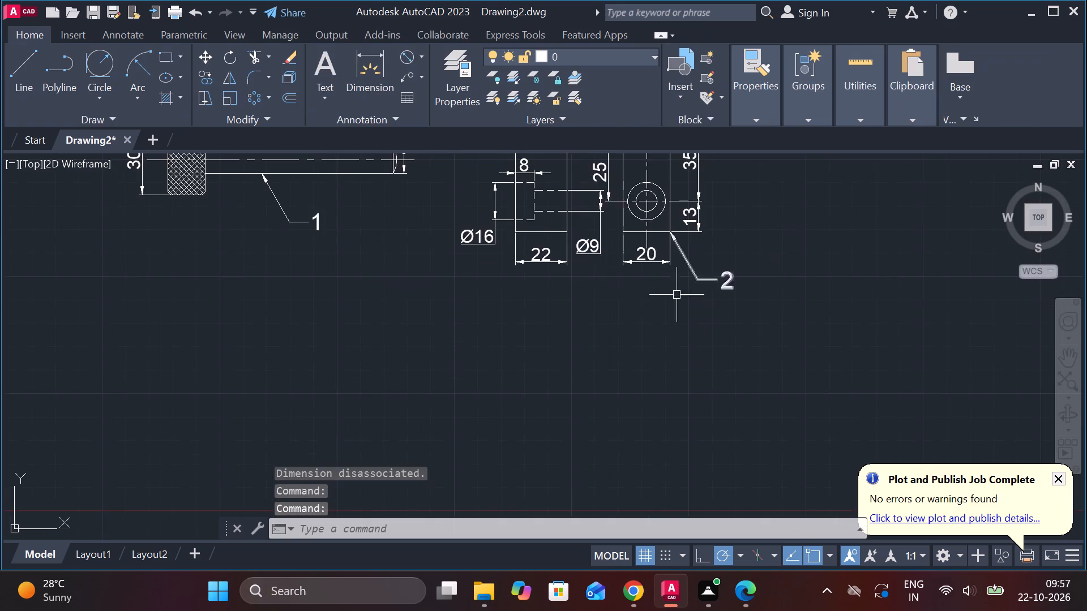
scroll(673, 295, down, 2)
scroll(590, 307, up, 1)
middle_drag(593, 307, 617, 313)
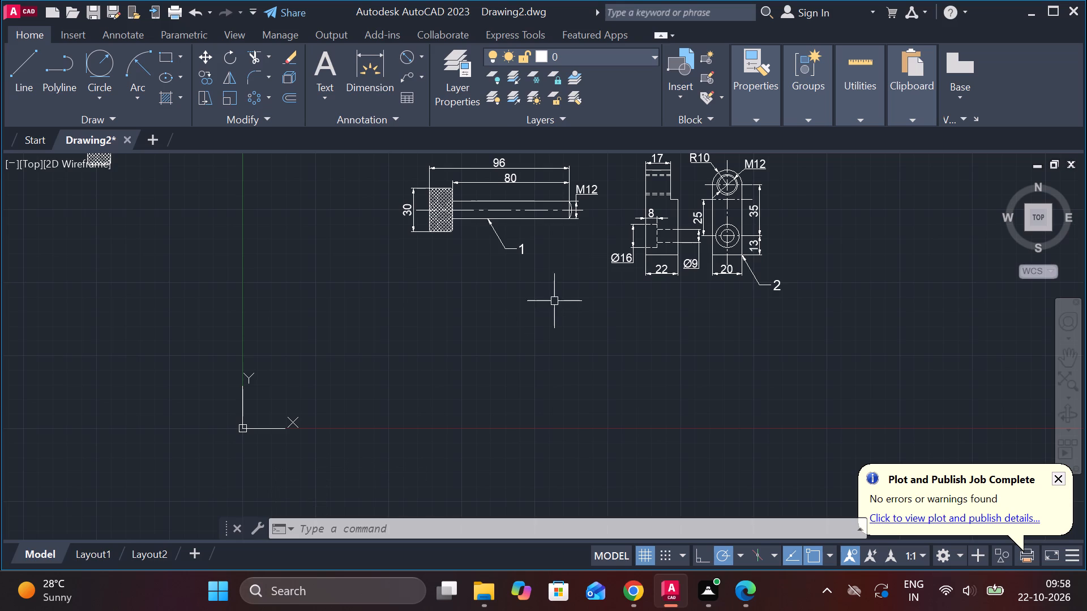
middle_drag(521, 313, 534, 316)
scroll(532, 316, up, 1)
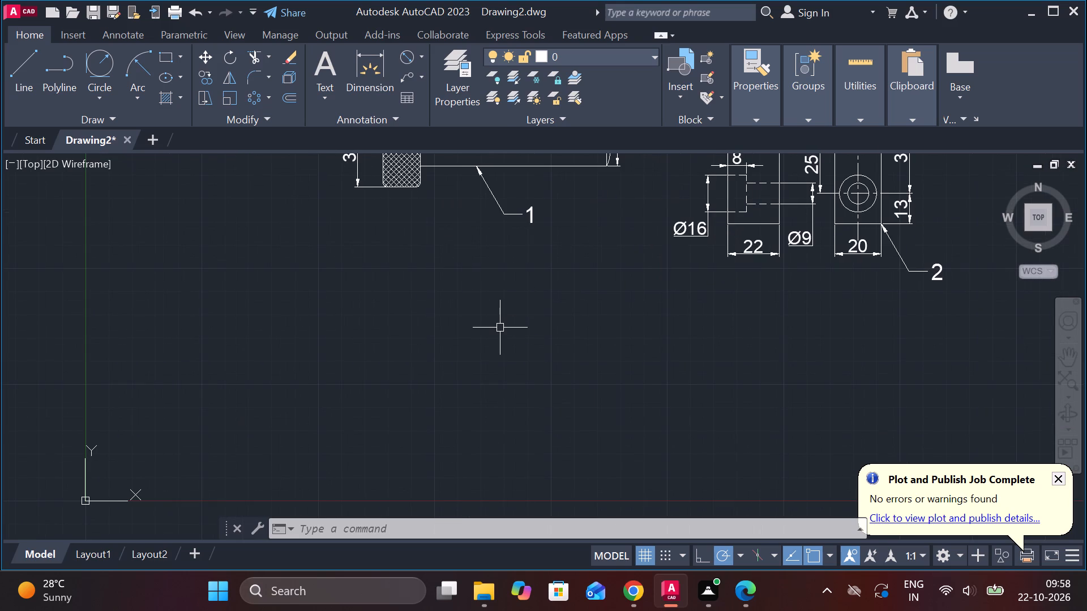
key(l)
key(Return)
click(442, 295)
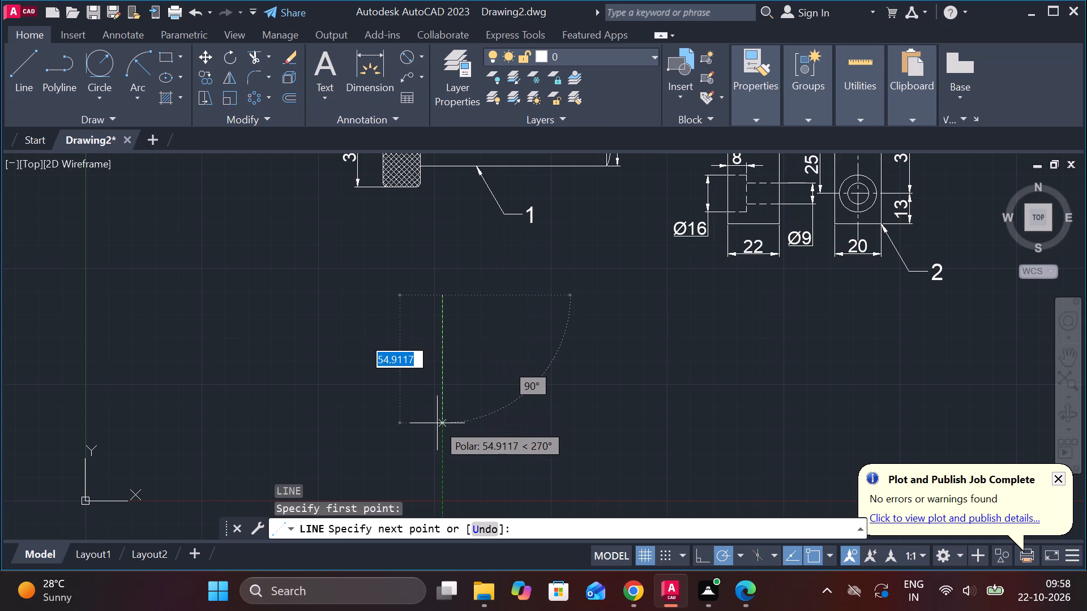
text(28)
key(Return)
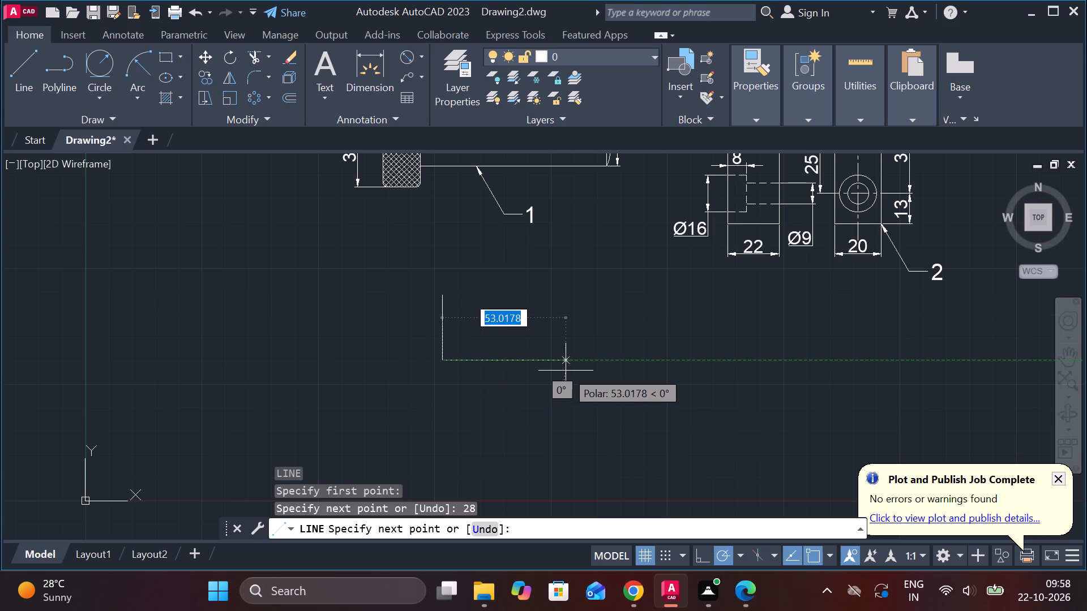
key(Escape)
Complete a rectangle from the 28-long line with a horizontal top edge 52 long, a far side and a bottom edge.
key(l)
key(Return)
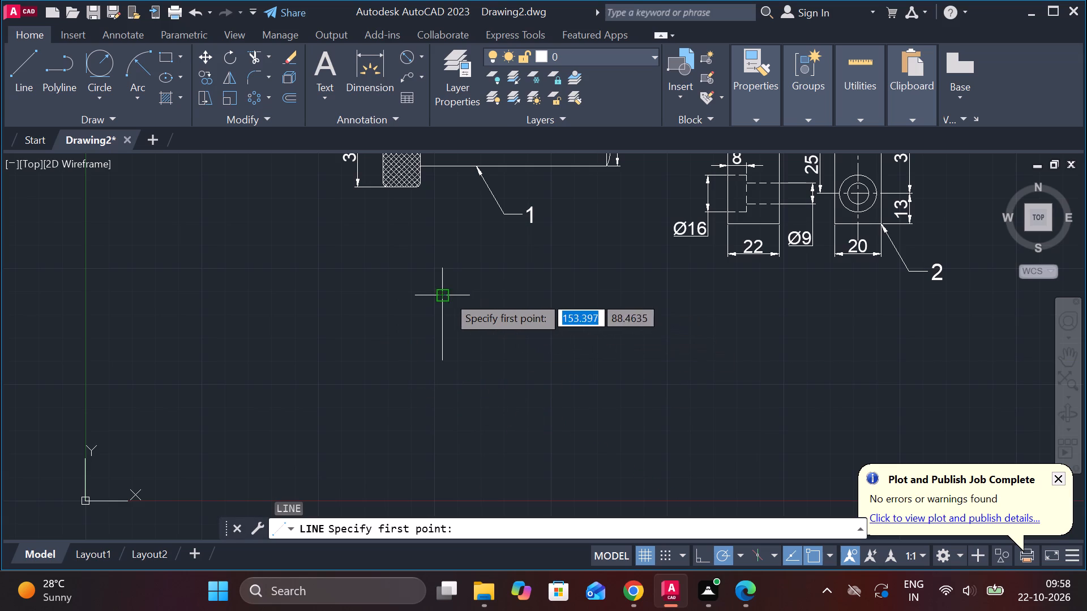
click(447, 295)
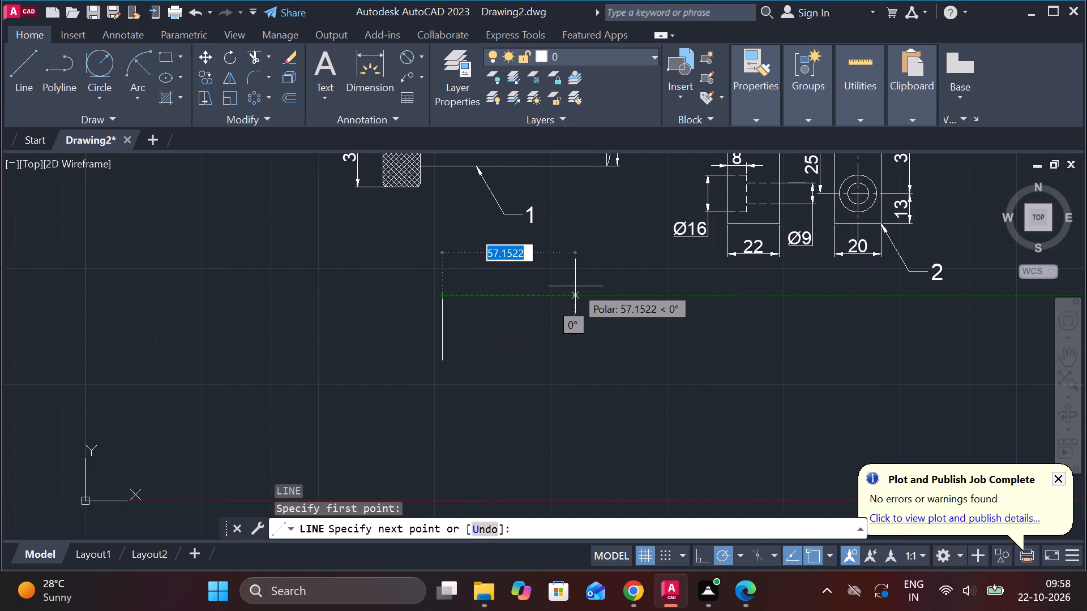
text(52)
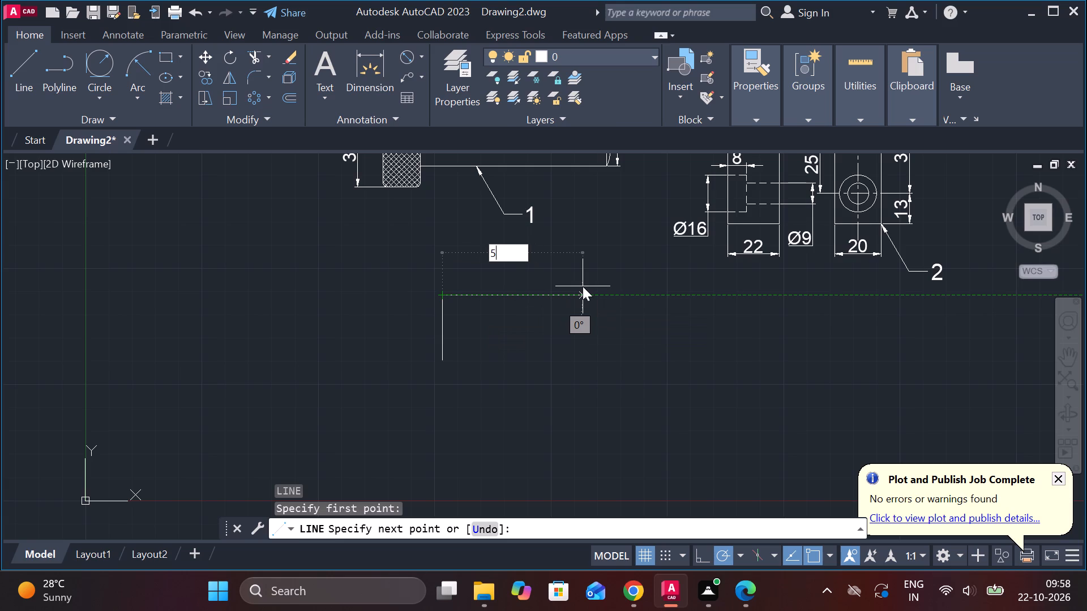
key(Return)
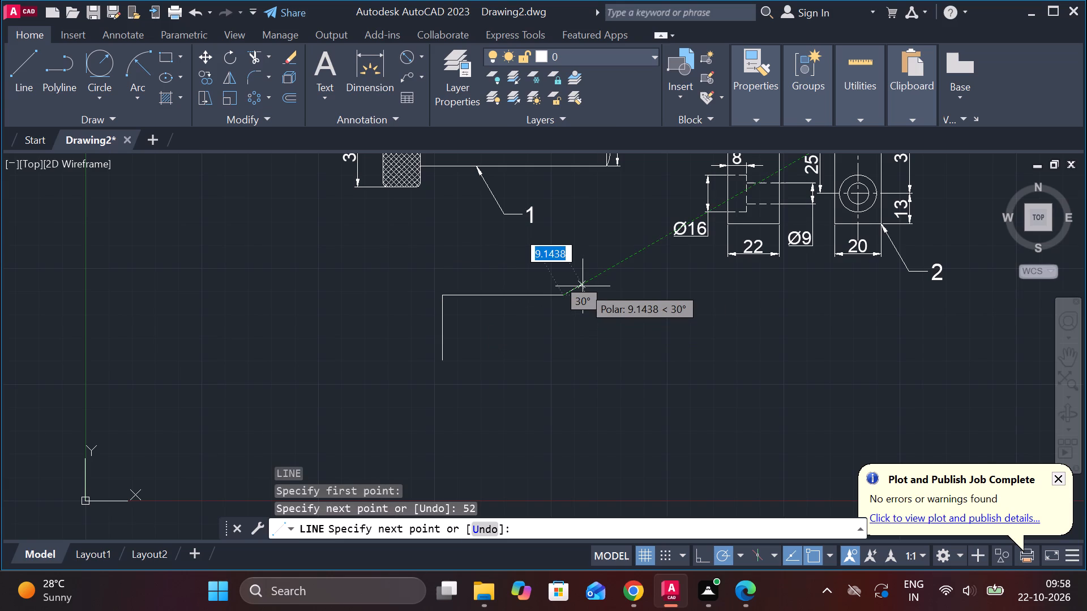
click(557, 364)
click(441, 362)
key(Escape)
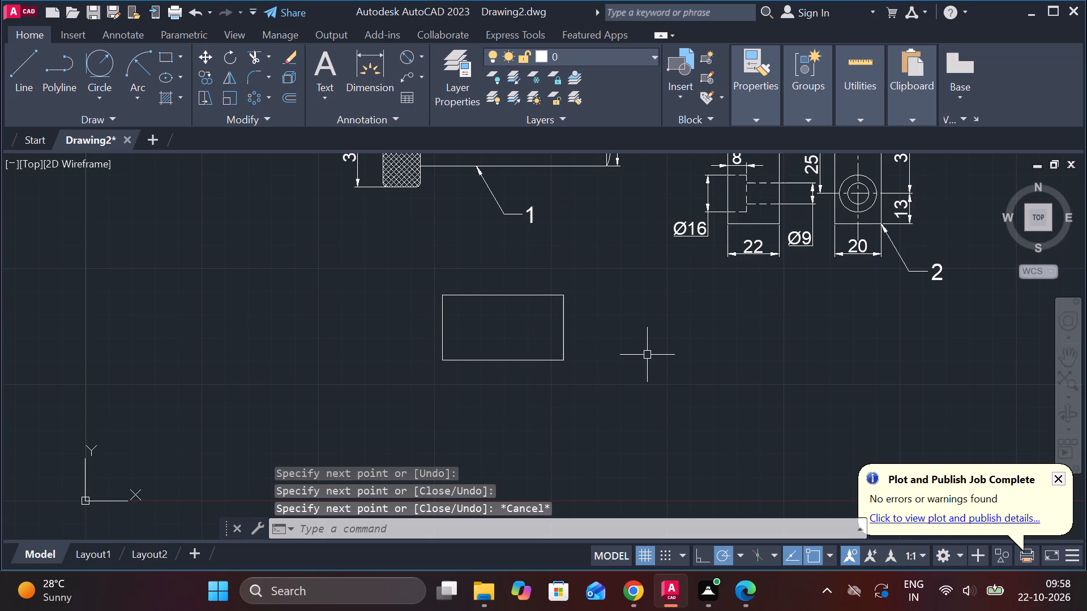
Draw a slanted line about 44.7 long at 120° from the rectangle's upper right corner, running down past the bottom edge.
key(l)
key(Return)
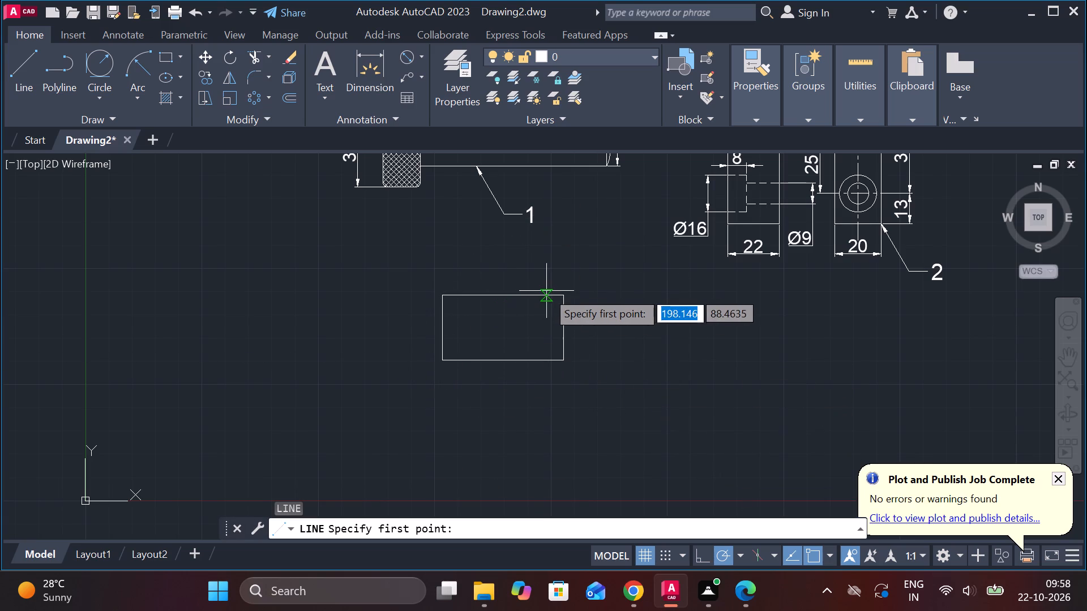
click(562, 296)
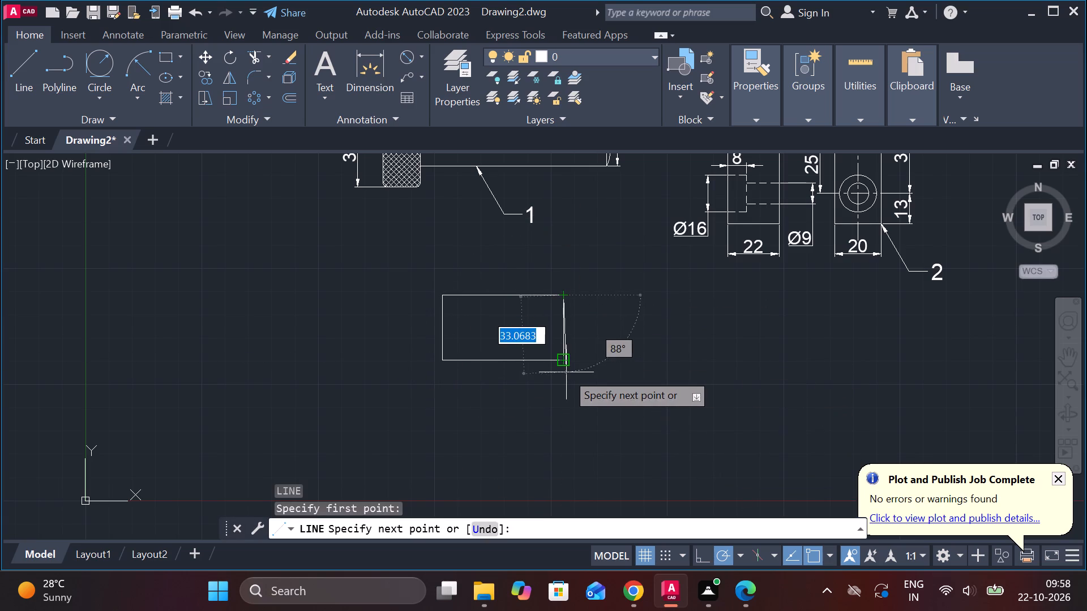
key(Tab)
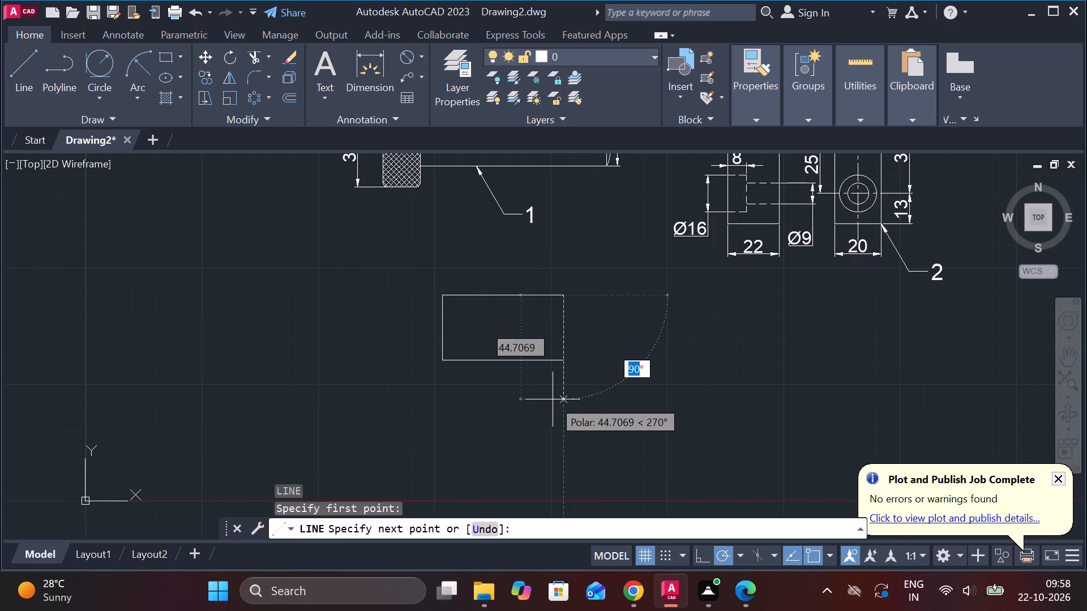
text(12)
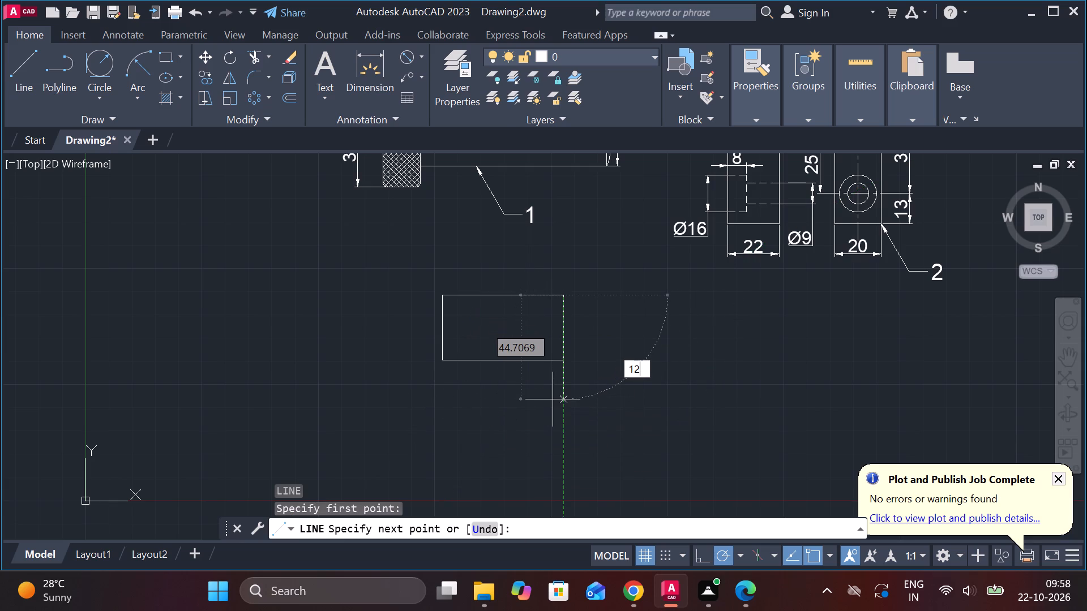
key(0)
key(Return)
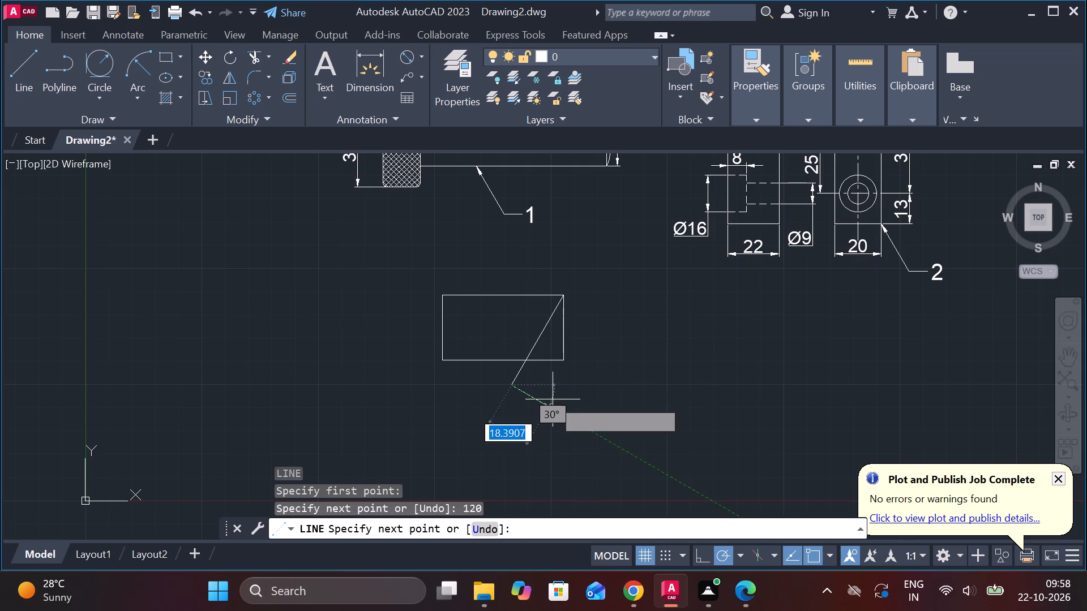
key(Escape)
Trim the bottom edge beyond the slanted line, the slanted line's overhang and the rectangle's right vertical edge.
key(y)
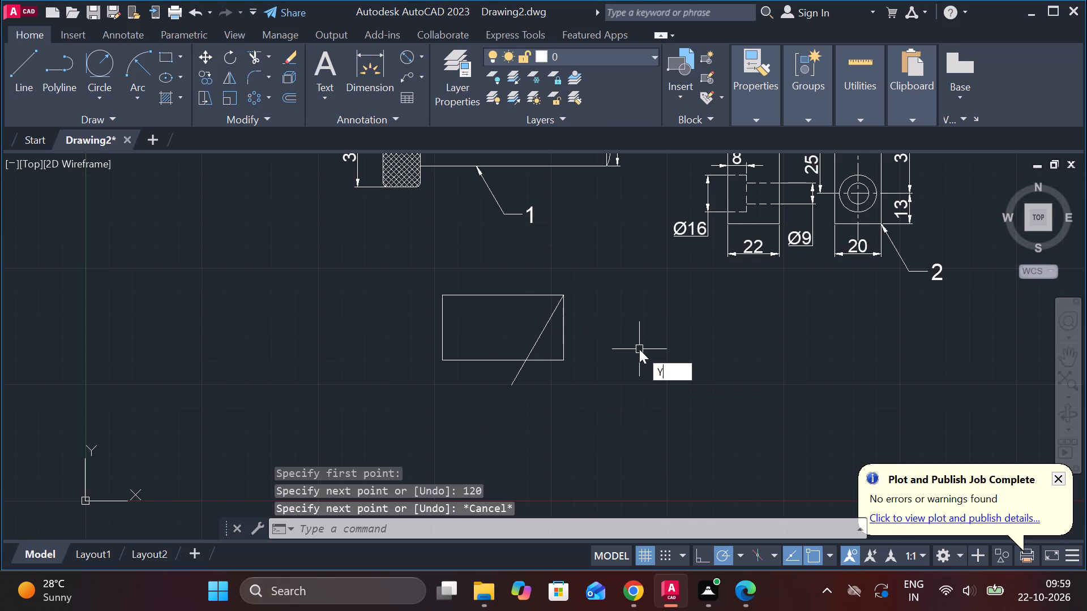
key(BackSpace)
text(TR)
key(space)
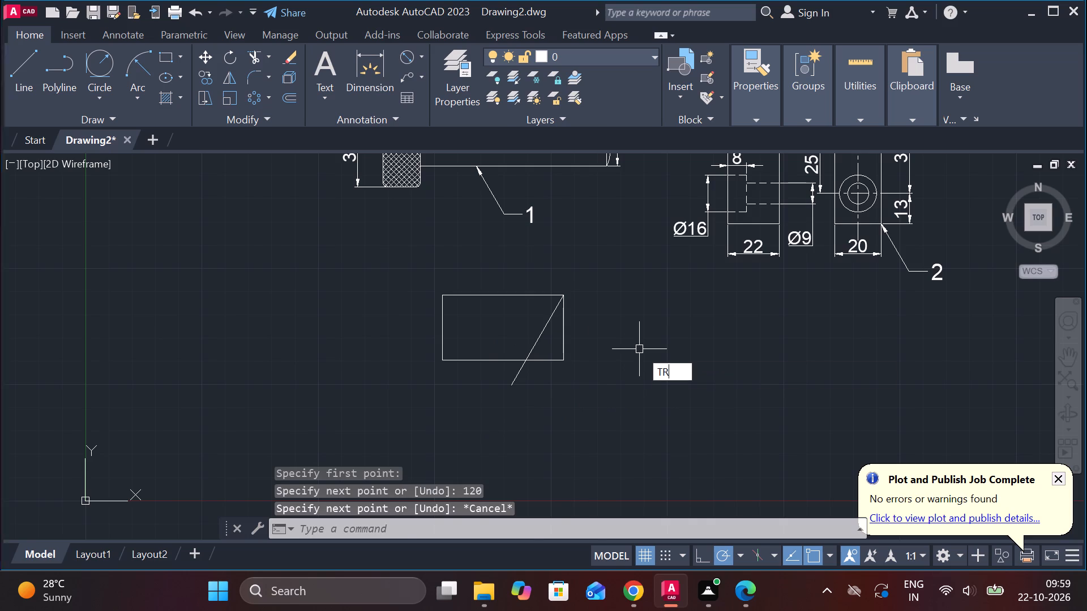
click(542, 362)
click(507, 383)
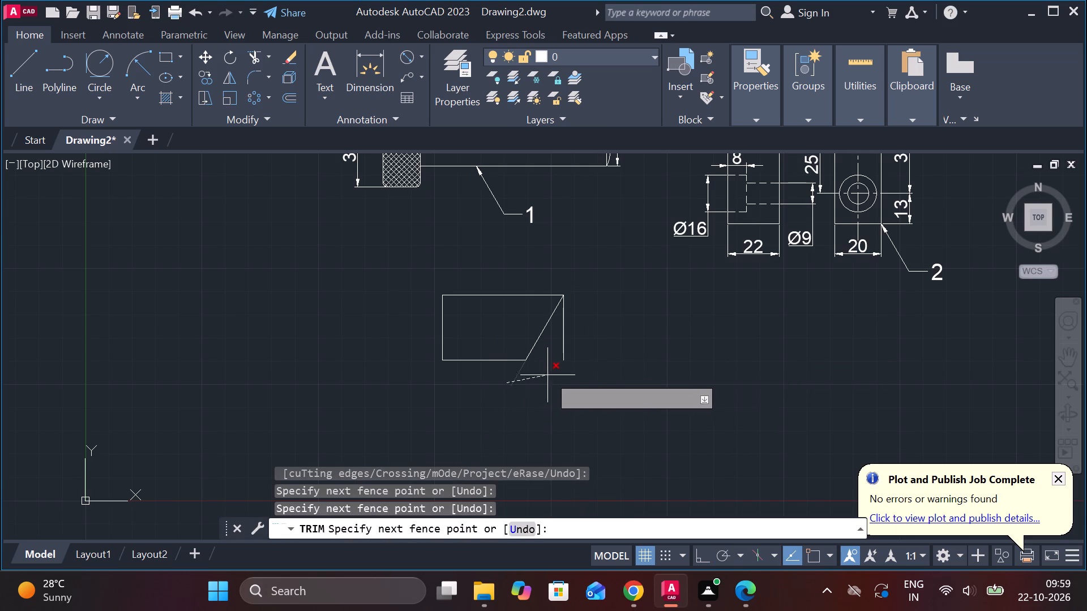
click(550, 373)
click(563, 354)
key(Escape)
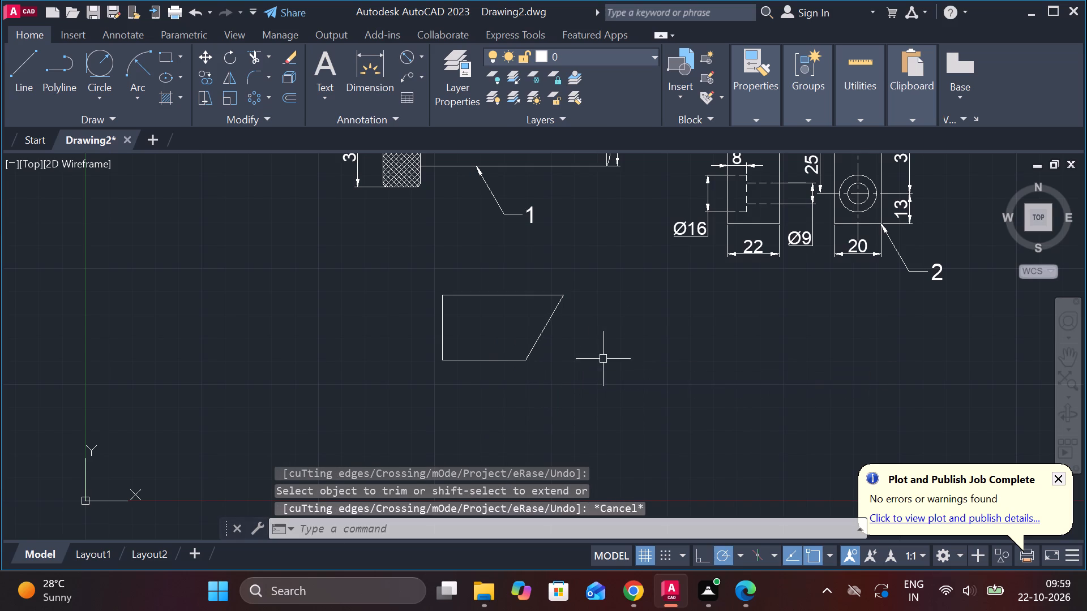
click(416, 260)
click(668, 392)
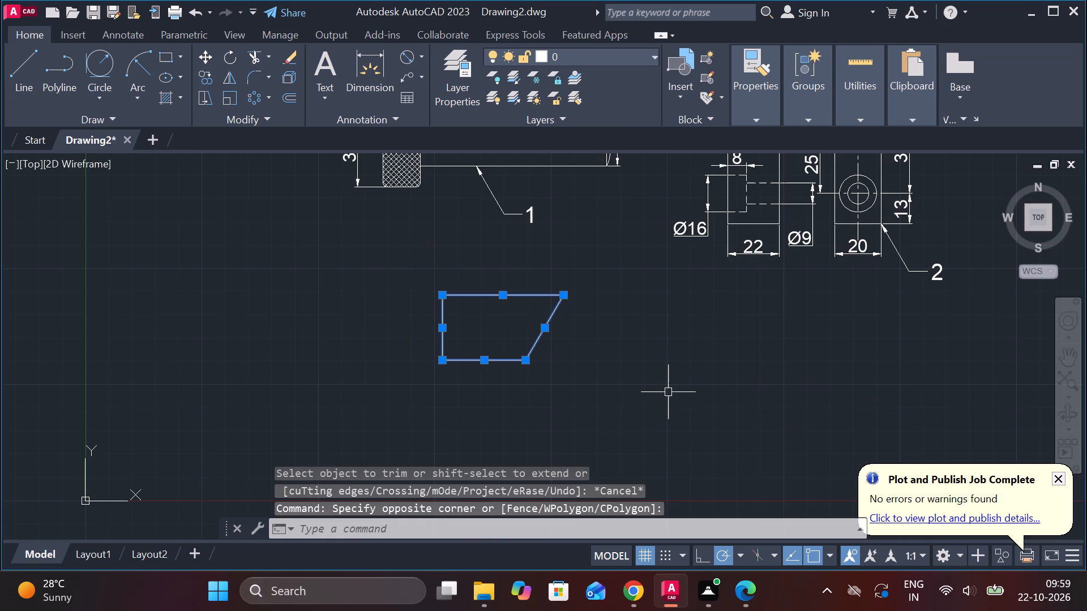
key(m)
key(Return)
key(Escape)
Copy the four-line sloped profile to the area beside the undimensioned link view, above the undimensioned pin.
click(660, 392)
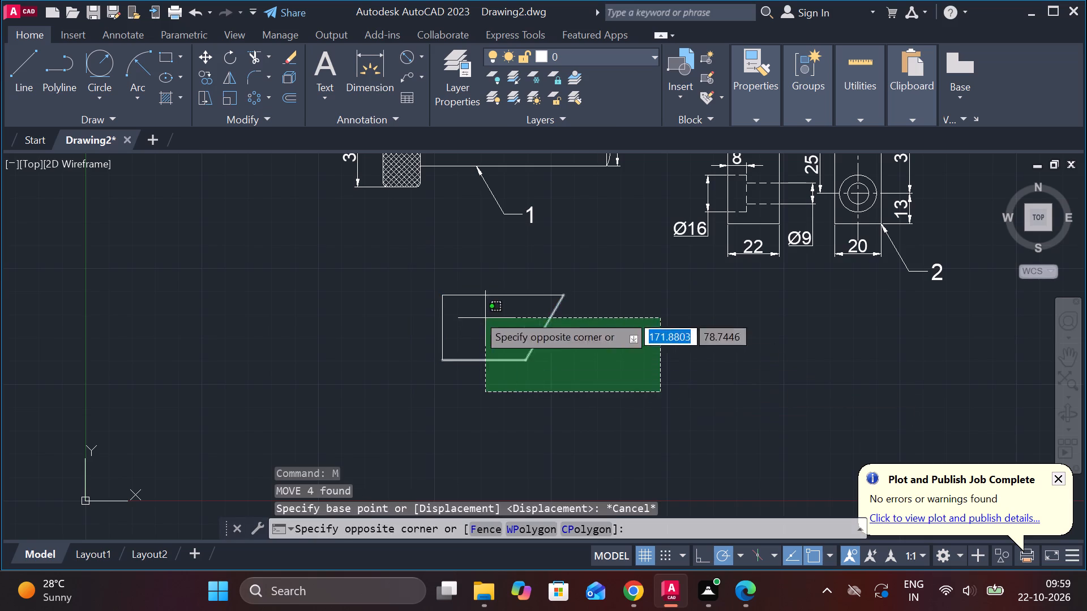
click(388, 274)
text(CO)
key(Return)
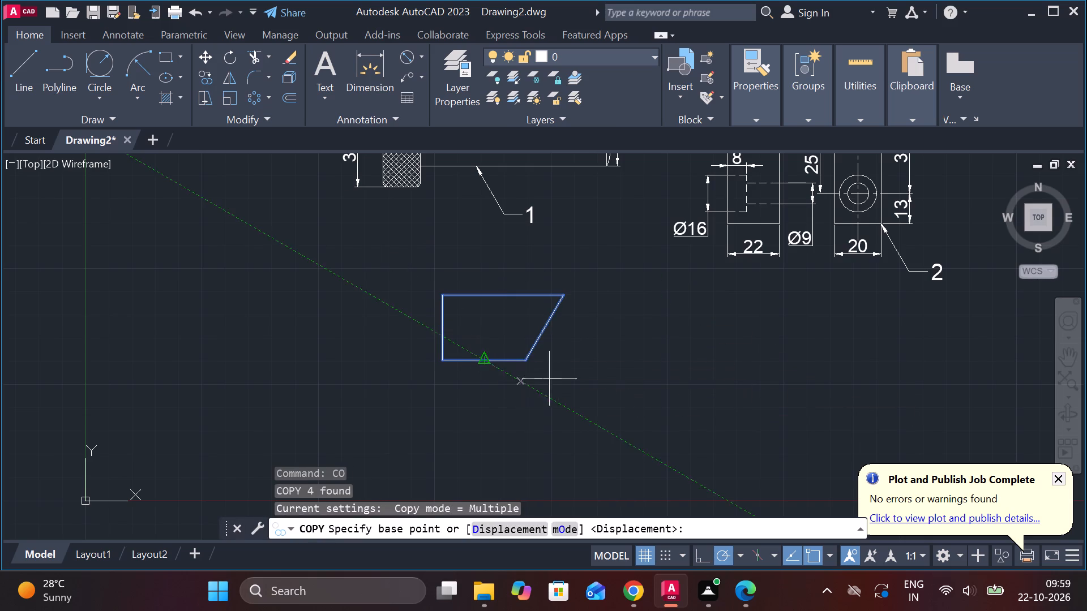
click(563, 378)
scroll(563, 378, down, 2)
scroll(413, 210, up, 1)
middle_drag(431, 210, 459, 217)
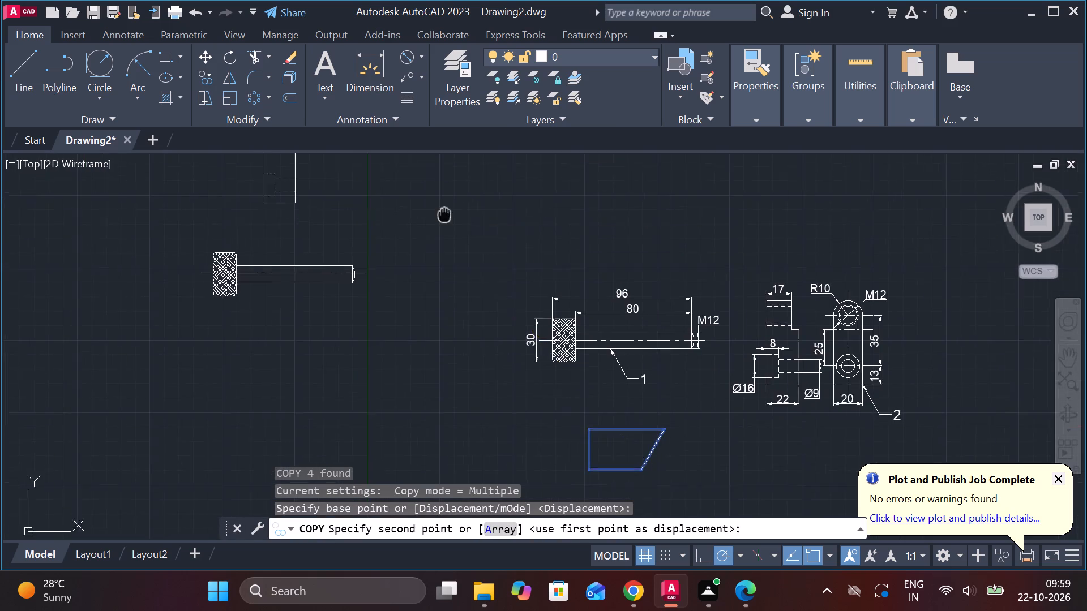
middle_drag(459, 217, 503, 259)
middle_drag(450, 264, 632, 289)
click(435, 263)
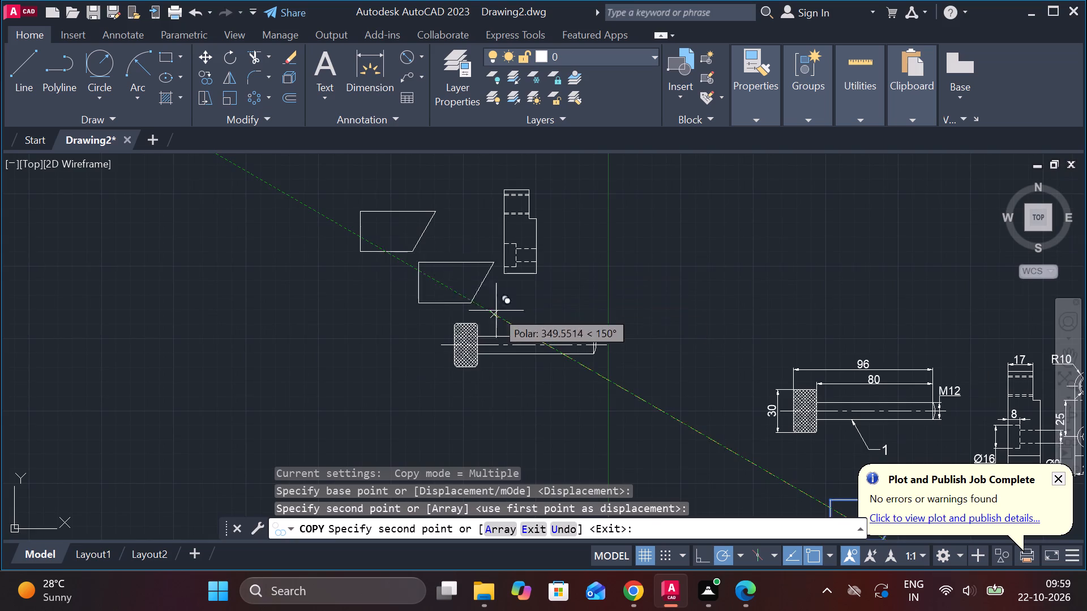
scroll(545, 302, down, 2)
key(Escape)
Add a linear dimension for the original sloped profile's left vertical edge, placed outside the profile.
scroll(690, 408, up, 2)
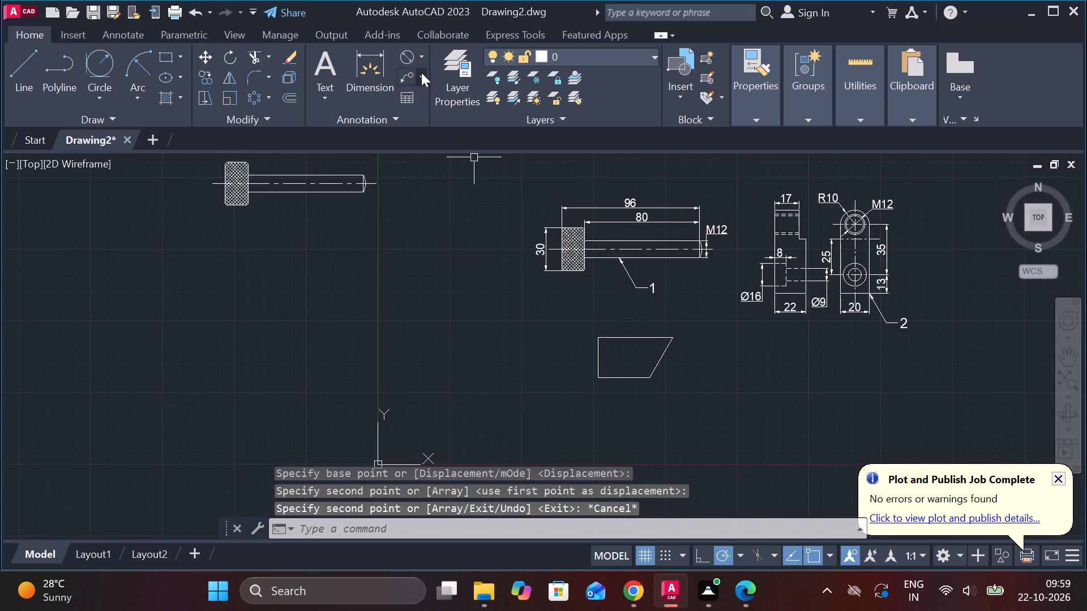
click(422, 54)
click(436, 94)
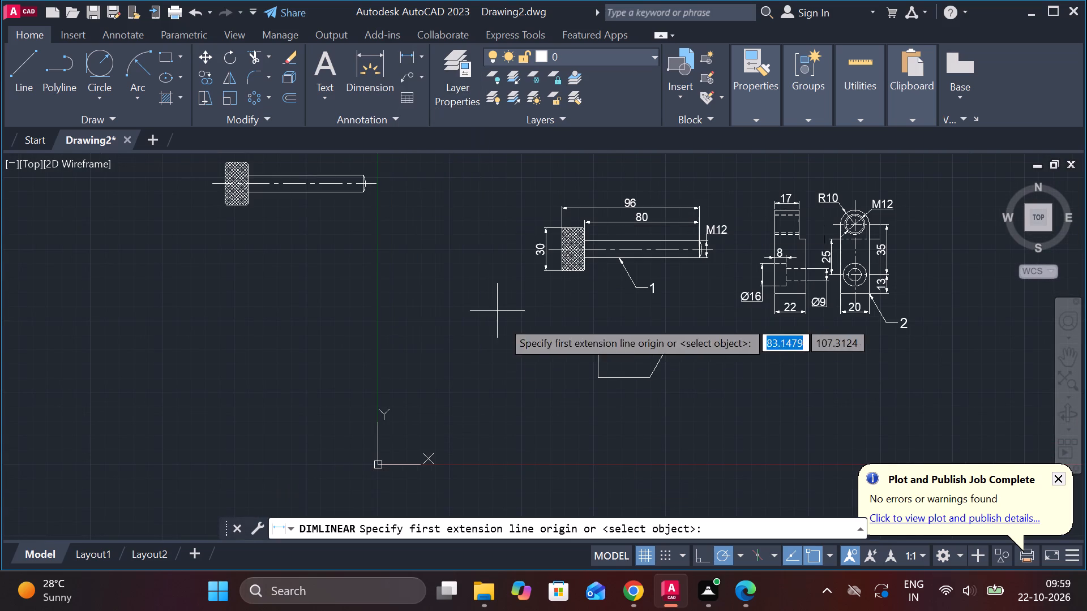
scroll(562, 357, up, 1)
click(613, 325)
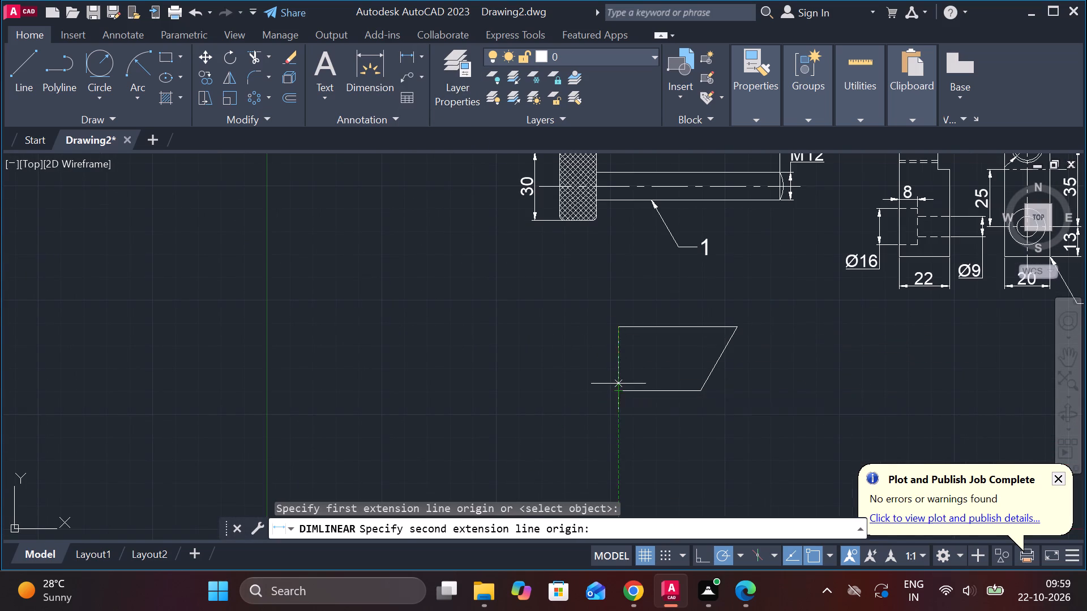
click(618, 384)
click(583, 374)
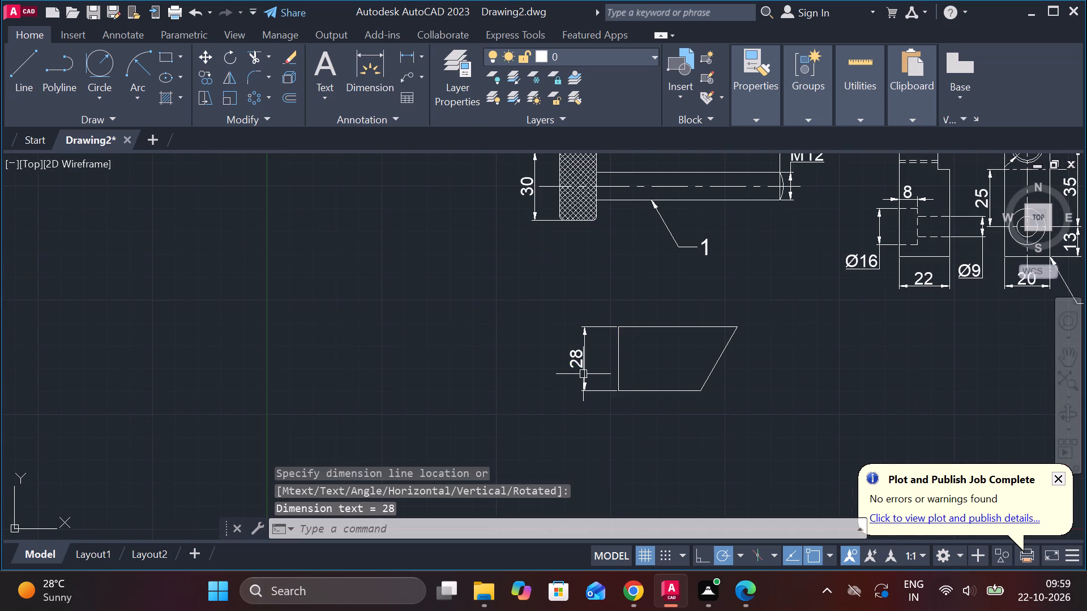
Add a linear dimension for the sloped profile's top edge, placed above it.
middle_drag(604, 321, 428, 322)
key(space)
click(433, 325)
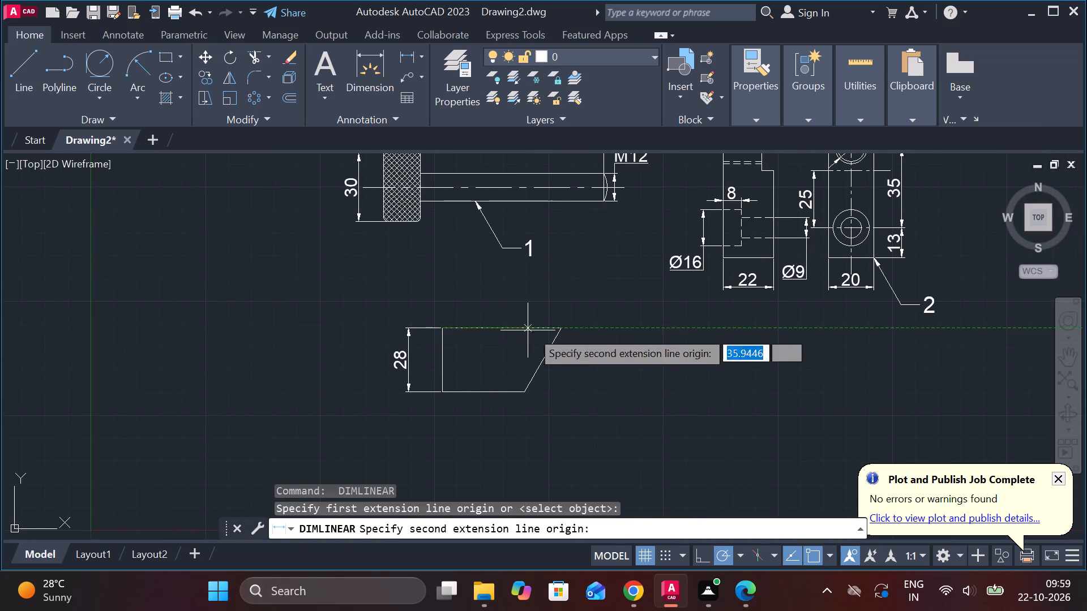
click(562, 329)
click(543, 305)
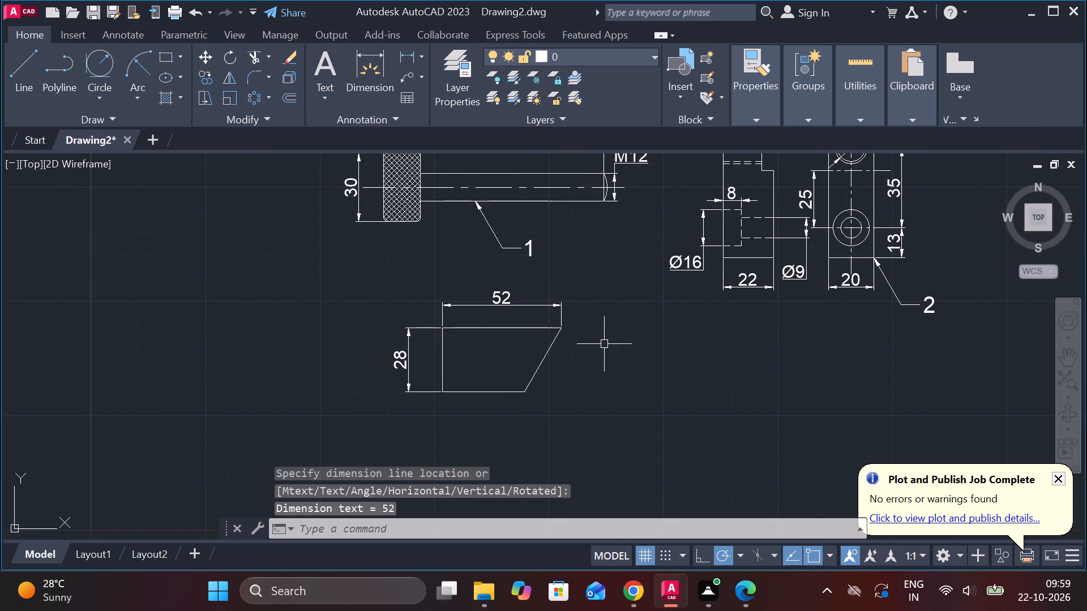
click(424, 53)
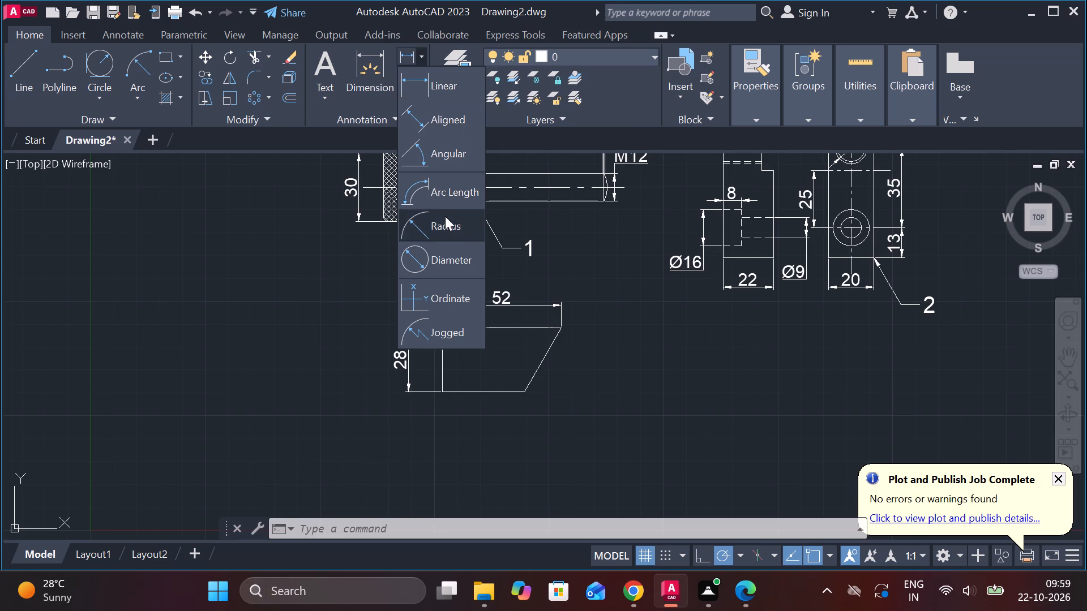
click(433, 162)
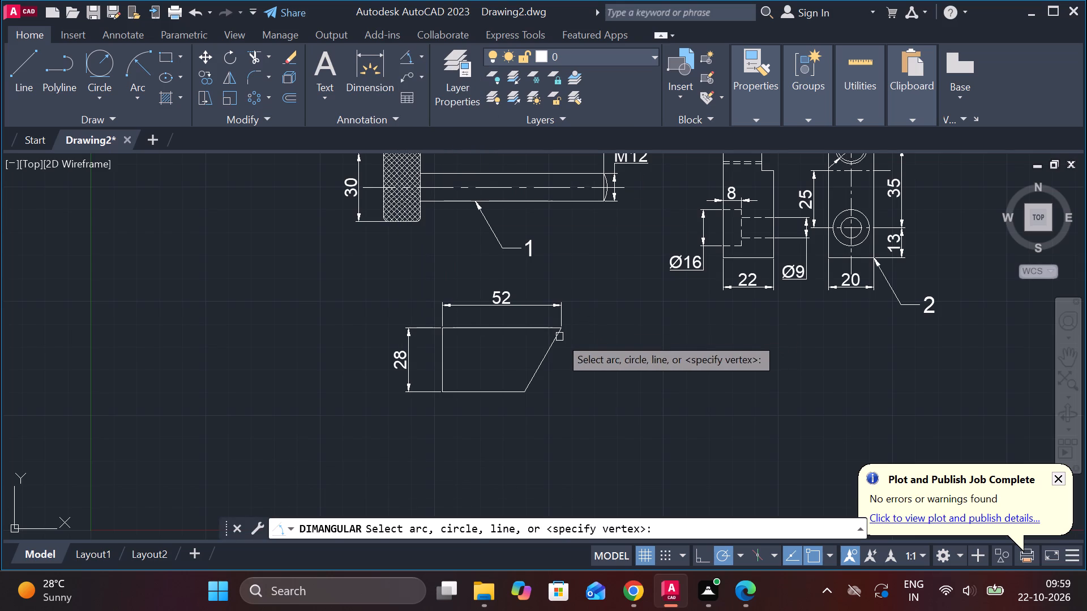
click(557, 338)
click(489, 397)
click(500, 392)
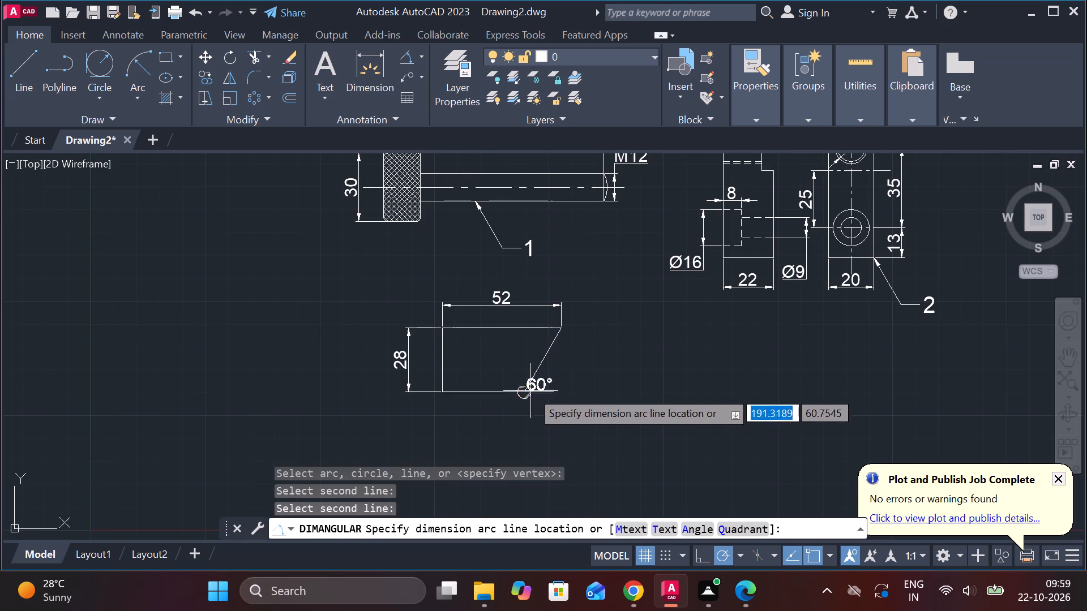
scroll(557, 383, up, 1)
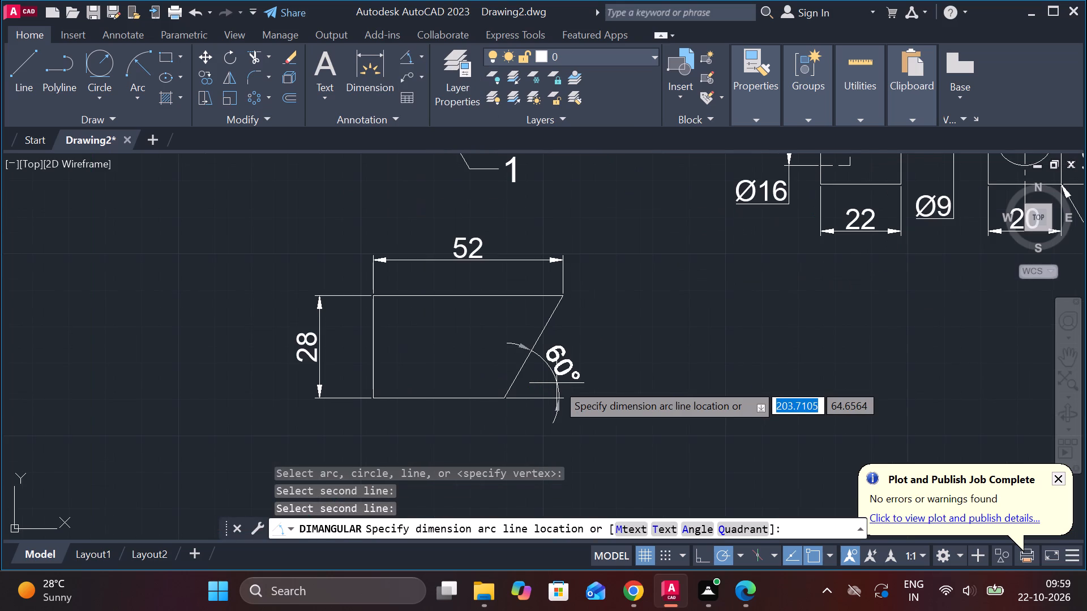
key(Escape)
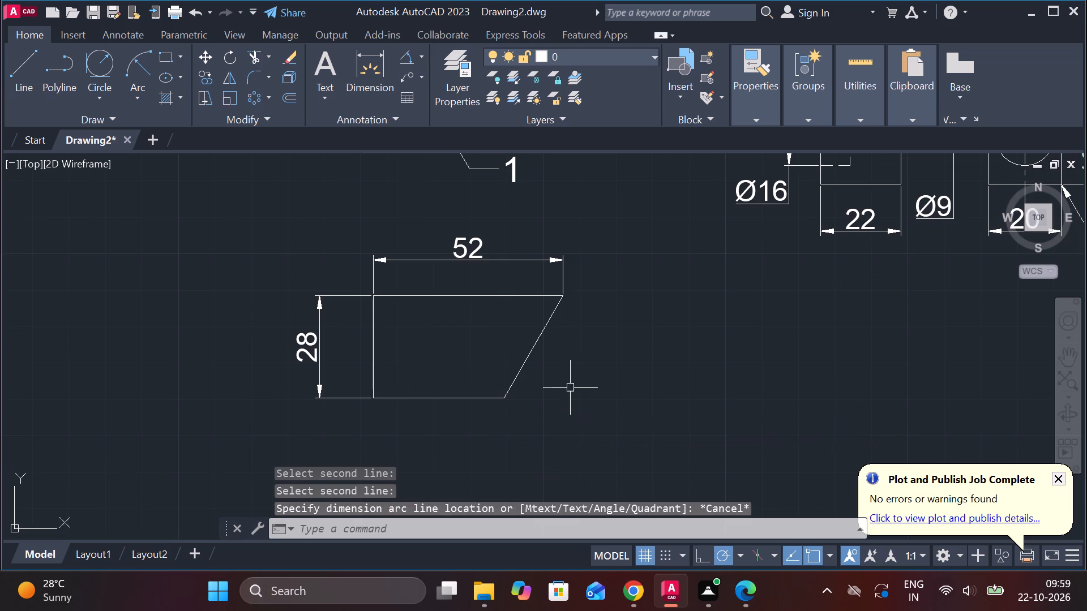
Draw a vertical reference line 28 long from the sloped profile's upper right corner down to the bottom edge's level.
key(l)
key(Return)
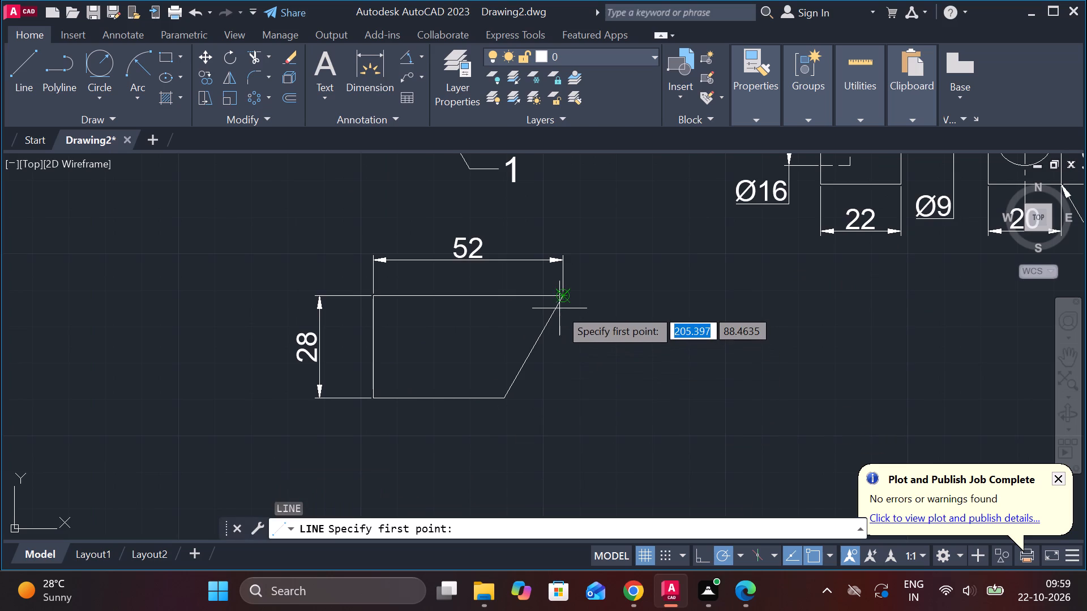
click(559, 308)
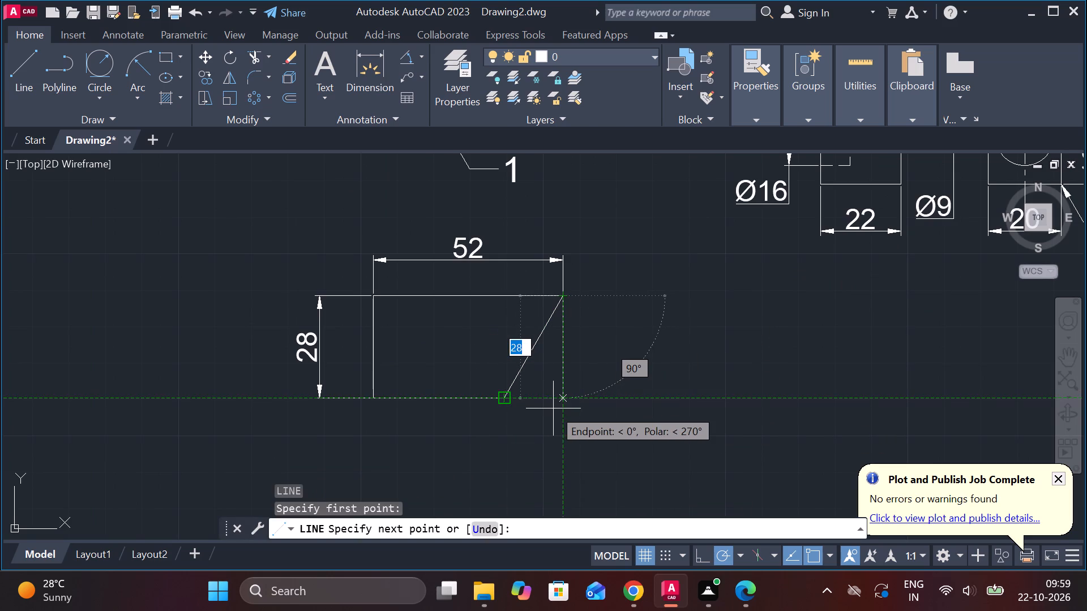
click(553, 408)
key(Escape)
Add an angular dimension between the slanted edge and the vertical reference line, placed near their lower ends.
click(411, 58)
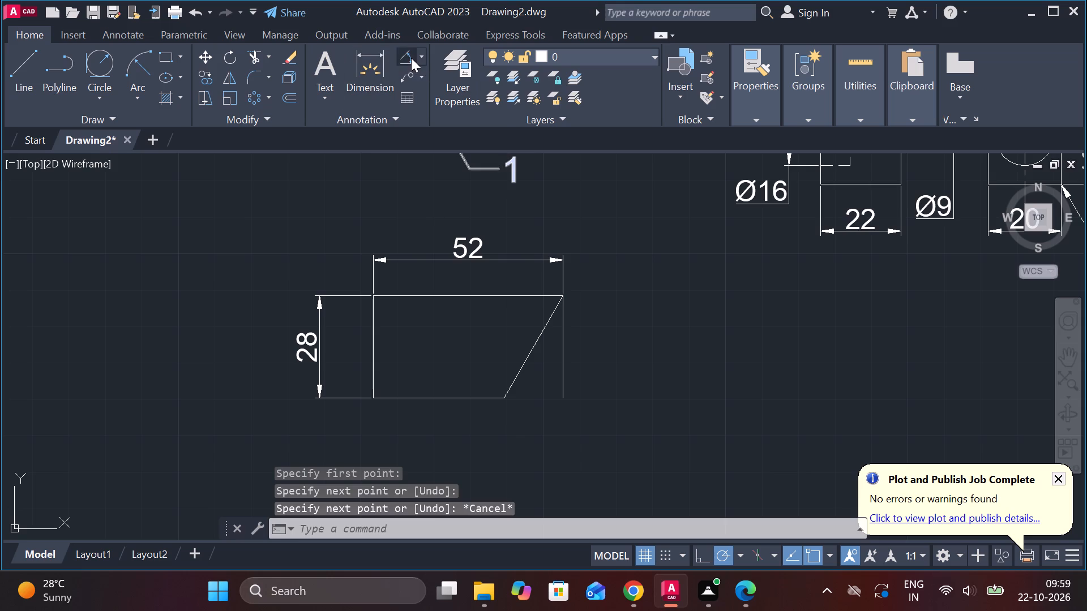
click(520, 368)
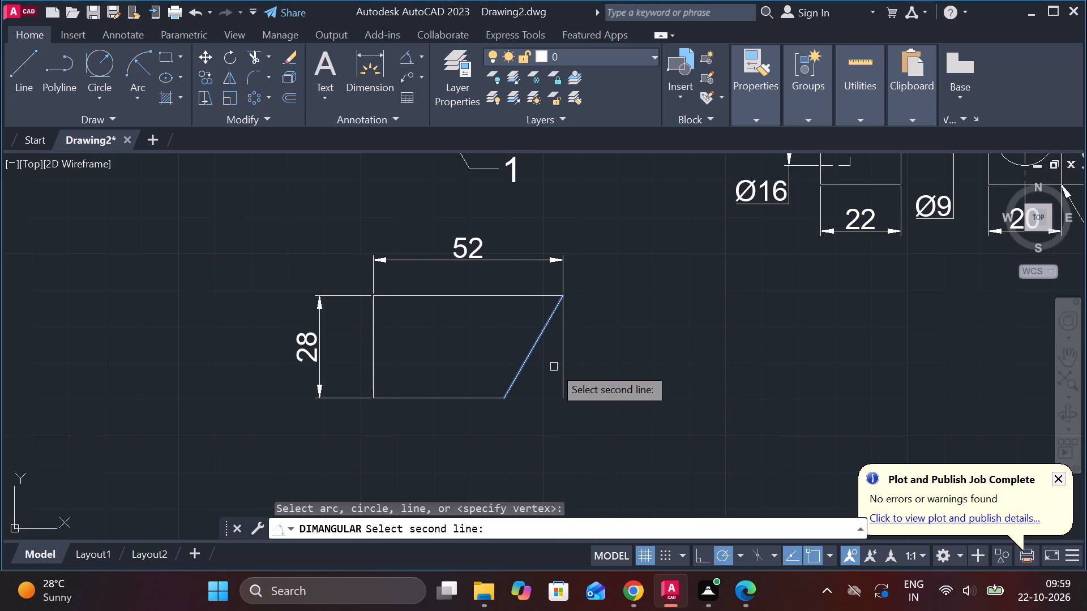
click(562, 360)
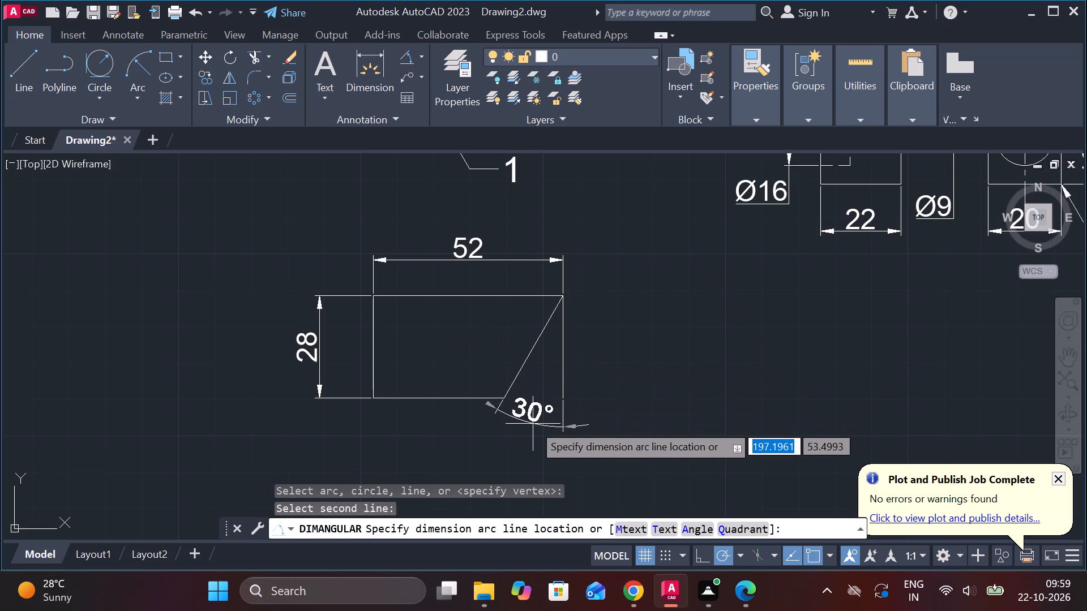
click(548, 390)
Copy the link's part-number 2 leader to the sloped profile, with its arrowhead at the slanted edge's bottom corner.
scroll(587, 413, down, 2)
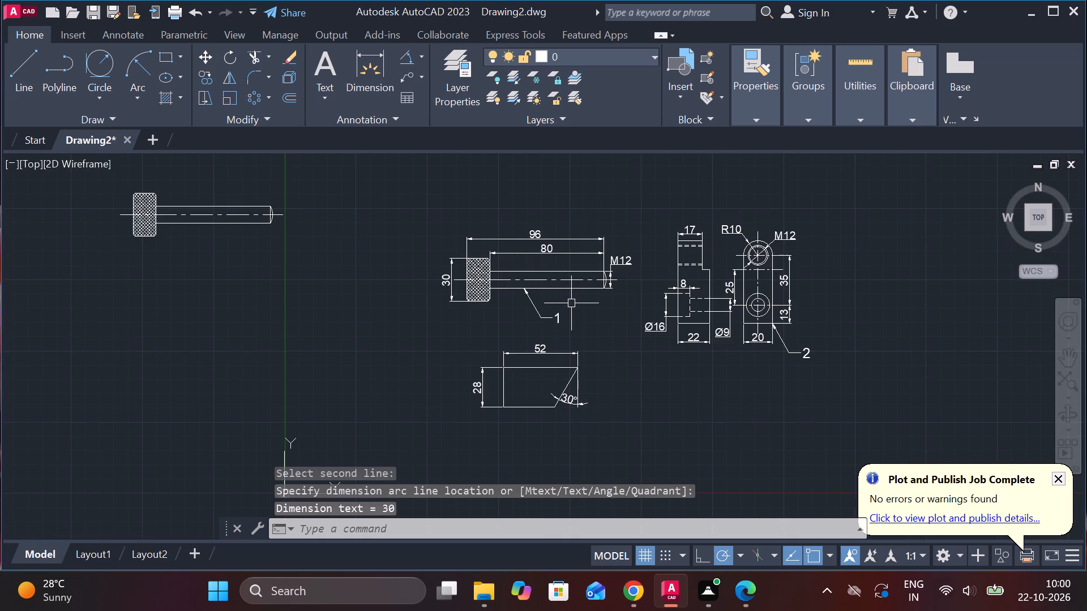
key(ctrl+v)
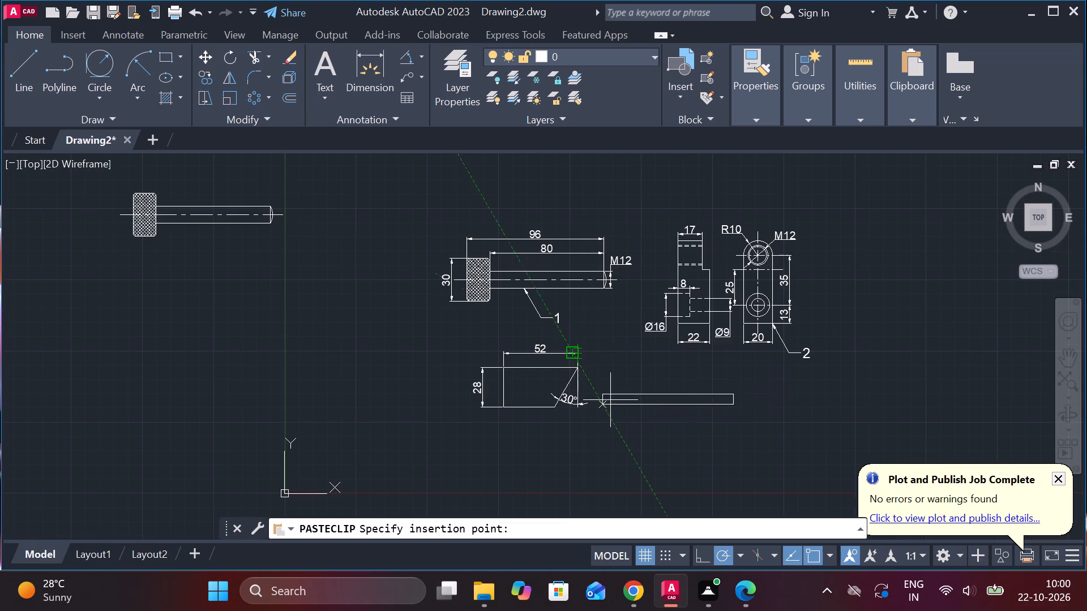
key(Escape)
click(810, 356)
text(CO)
key(Return)
click(815, 356)
scroll(686, 438, up, 2)
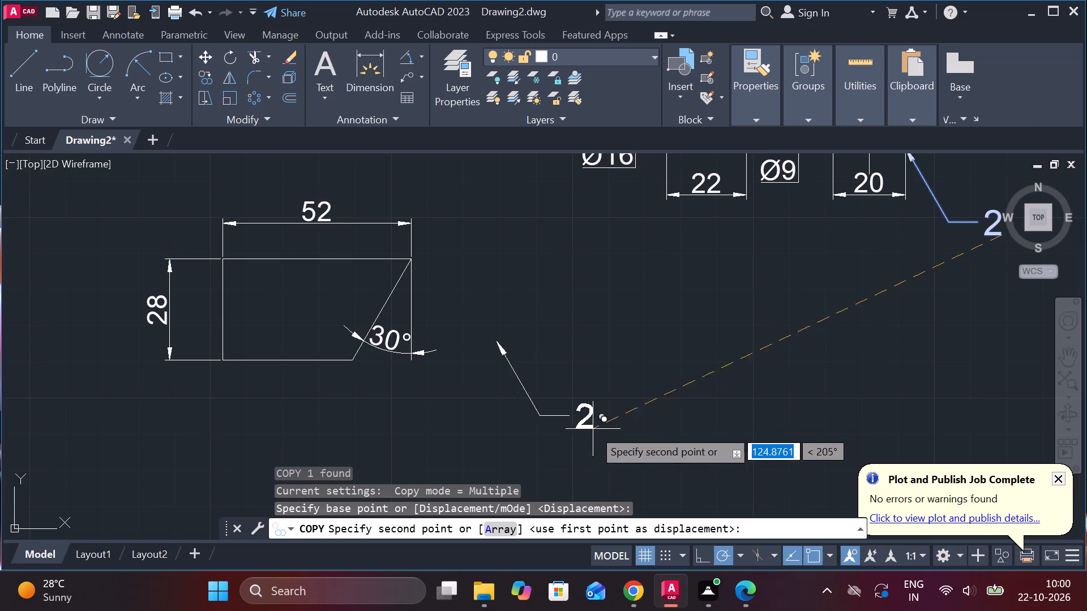
middle_drag(510, 437, 733, 391)
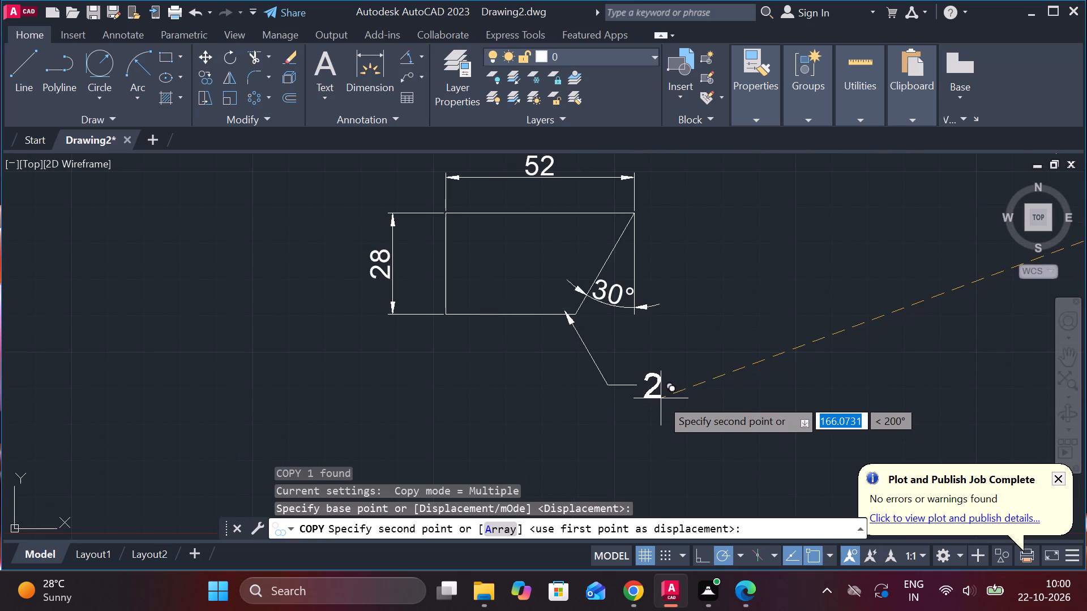
click(667, 401)
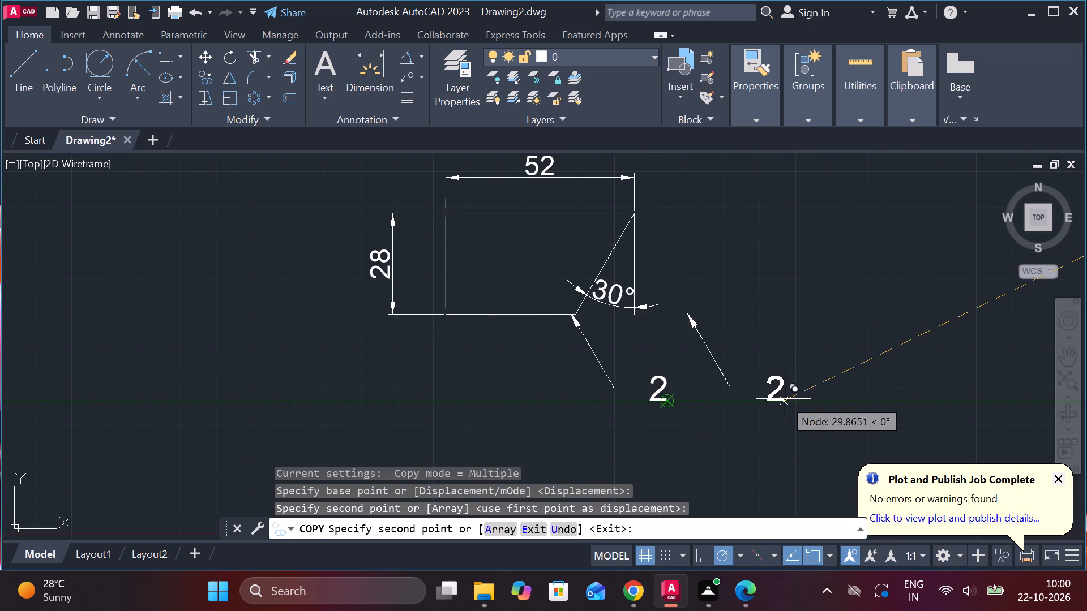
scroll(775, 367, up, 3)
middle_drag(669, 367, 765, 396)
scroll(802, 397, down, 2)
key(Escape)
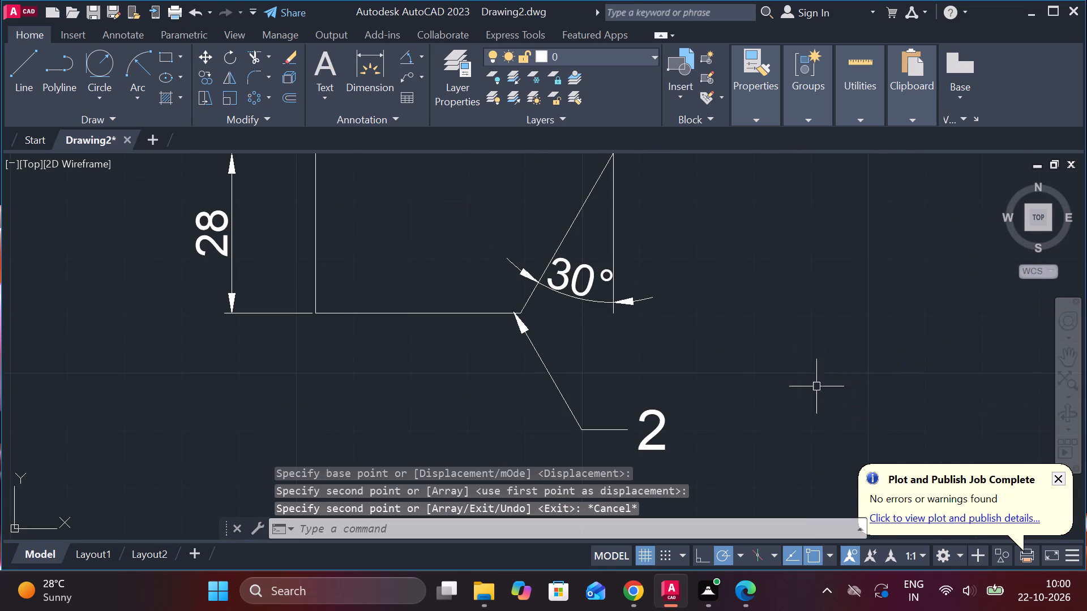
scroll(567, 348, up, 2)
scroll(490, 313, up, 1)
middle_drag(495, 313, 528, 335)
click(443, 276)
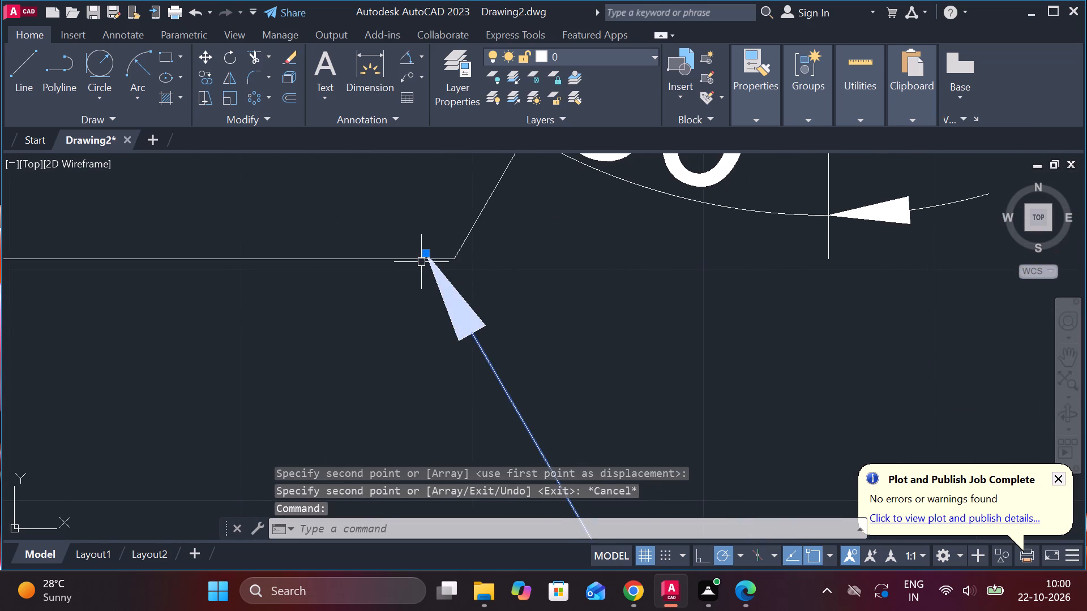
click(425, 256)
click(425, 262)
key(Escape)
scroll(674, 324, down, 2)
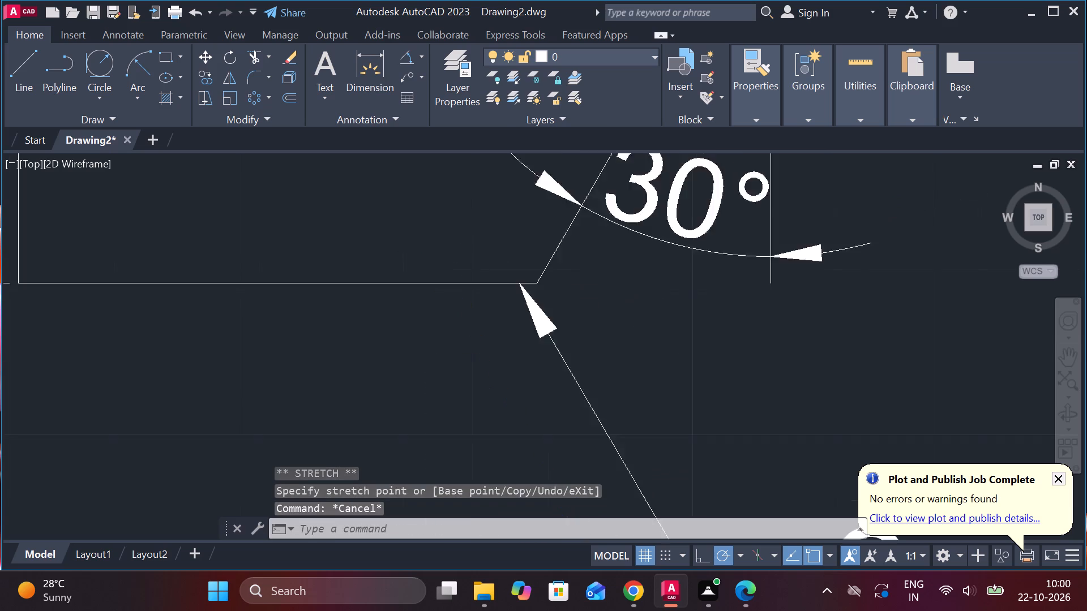
Change the part number on the sloped profile's leader to 3.
middle_drag(694, 352, 401, 192)
scroll(402, 234, down, 1)
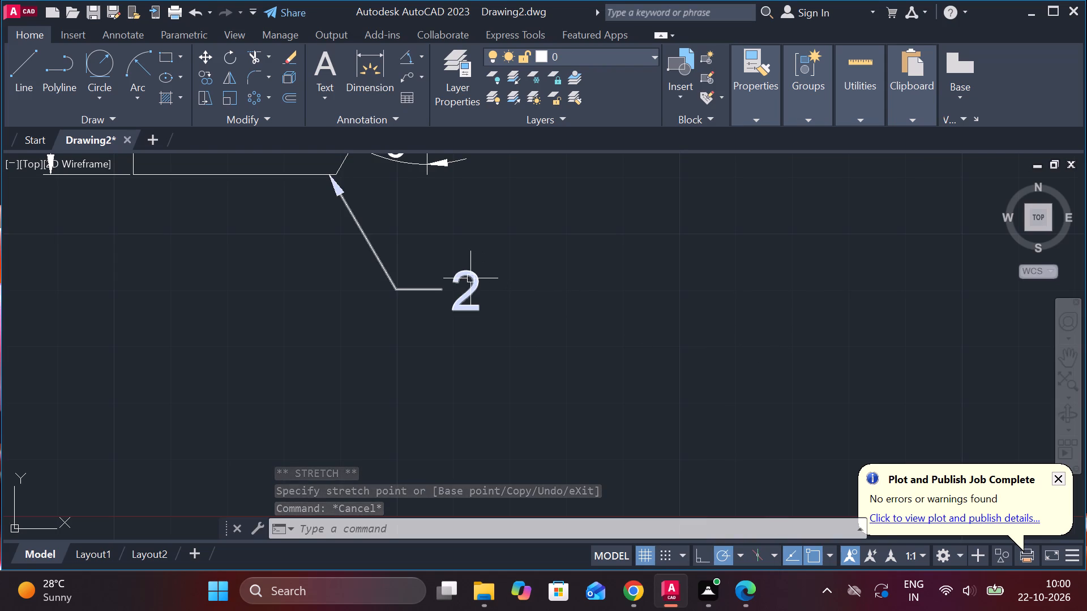
double_click(470, 278)
key(Right)
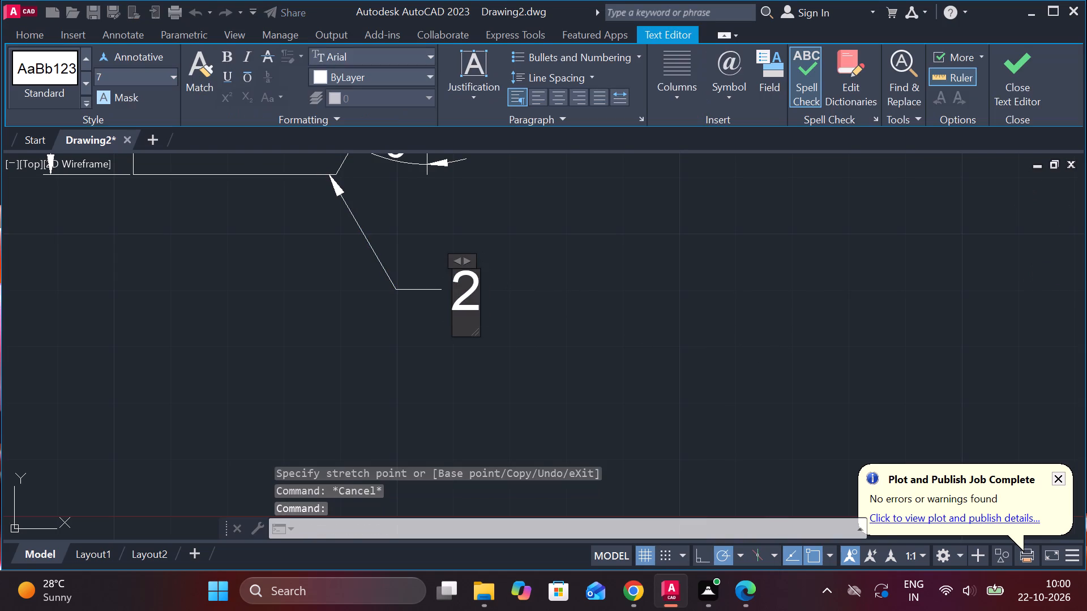
key(BackSpace)
key(3)
click(1022, 71)
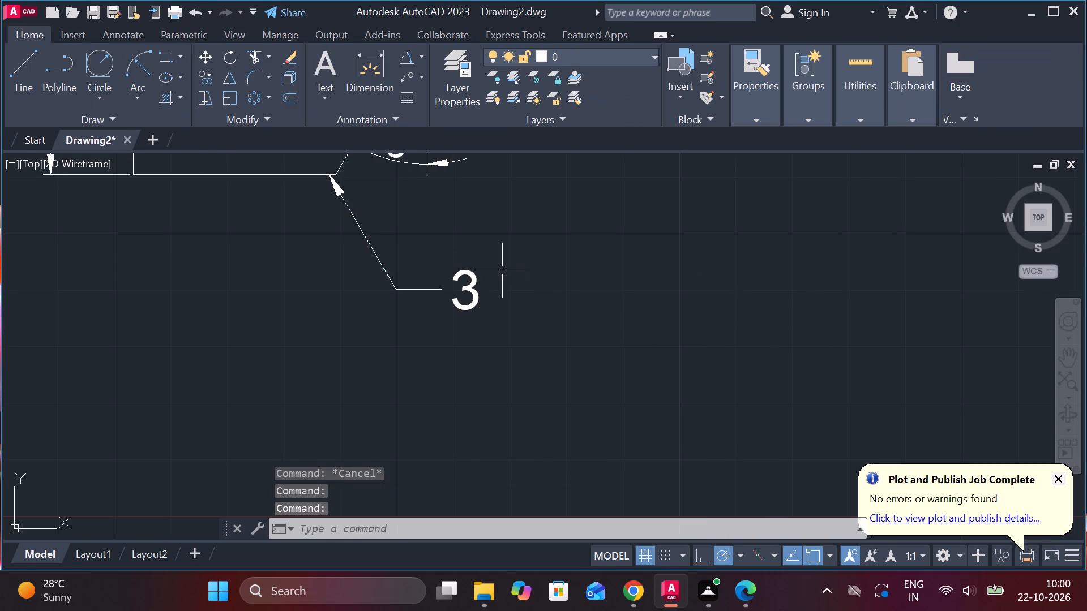
Draw a rectangle 42 wide and 20 high about 27 to the right of the sloped profile, level with its top edge.
scroll(502, 270, down, 2)
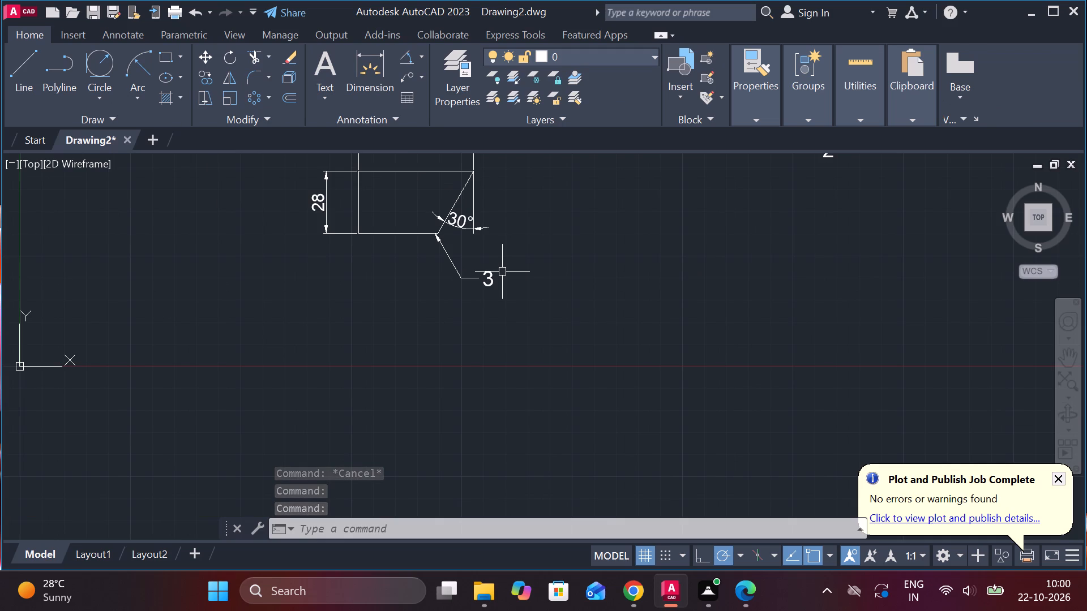
middle_drag(547, 248, 553, 248)
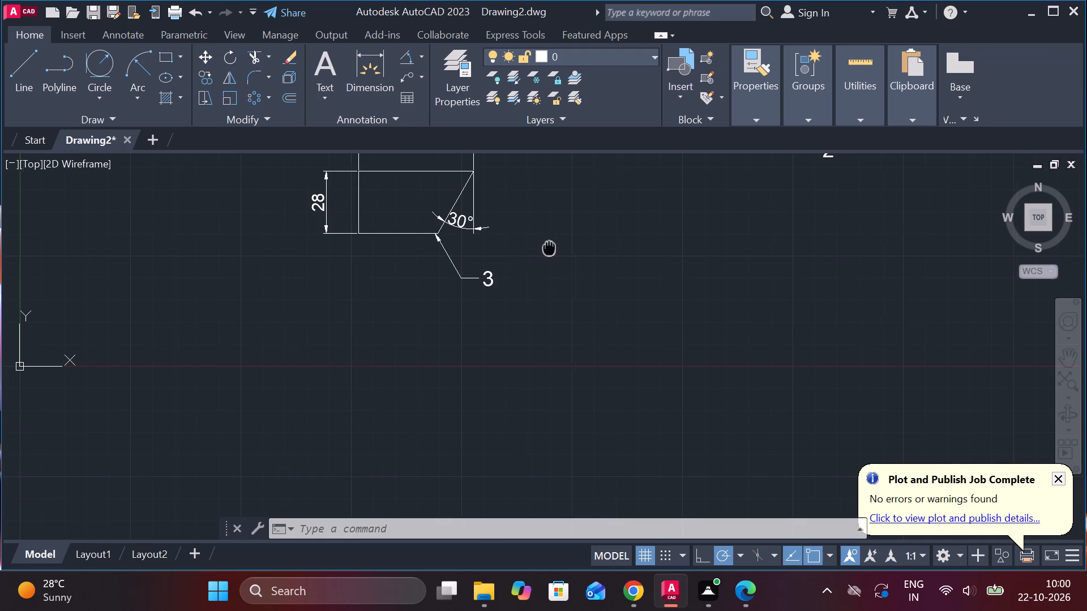
middle_drag(553, 248, 582, 317)
scroll(574, 265, up, 1)
middle_drag(574, 265, 598, 324)
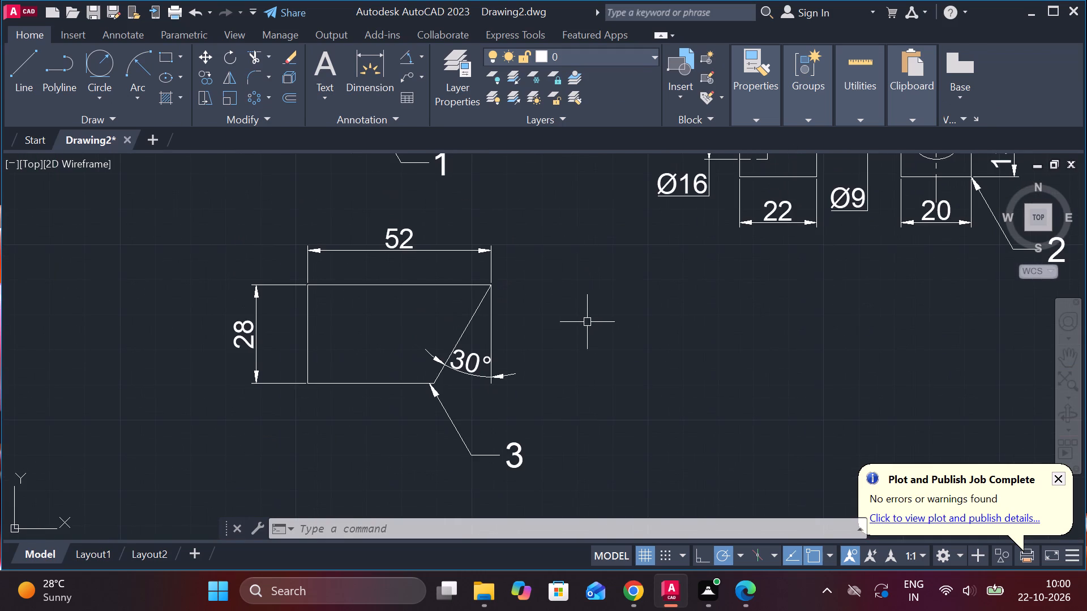
key(l)
key(Return)
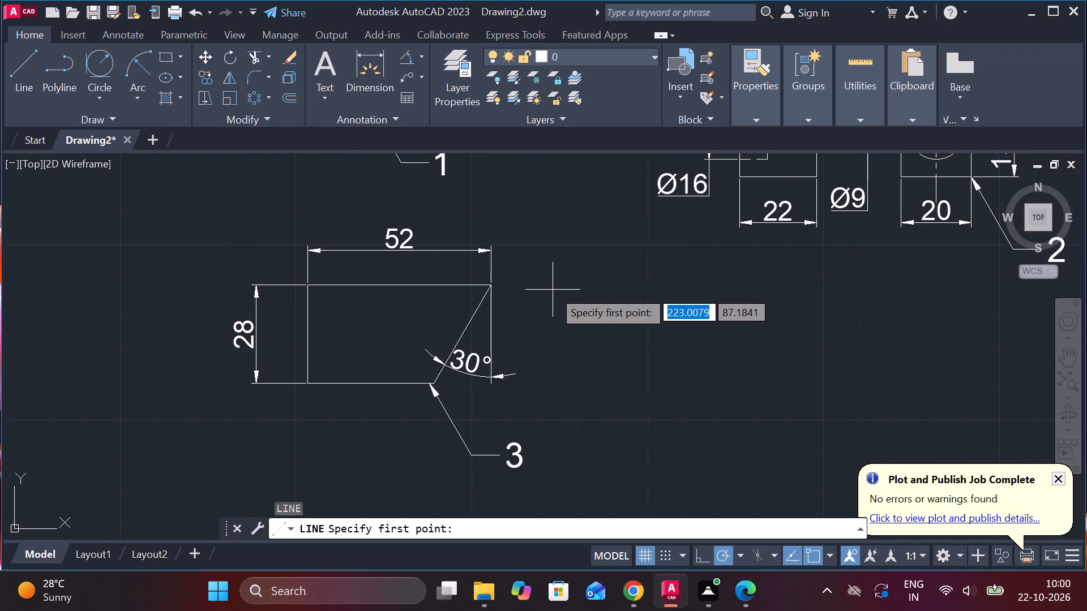
click(588, 290)
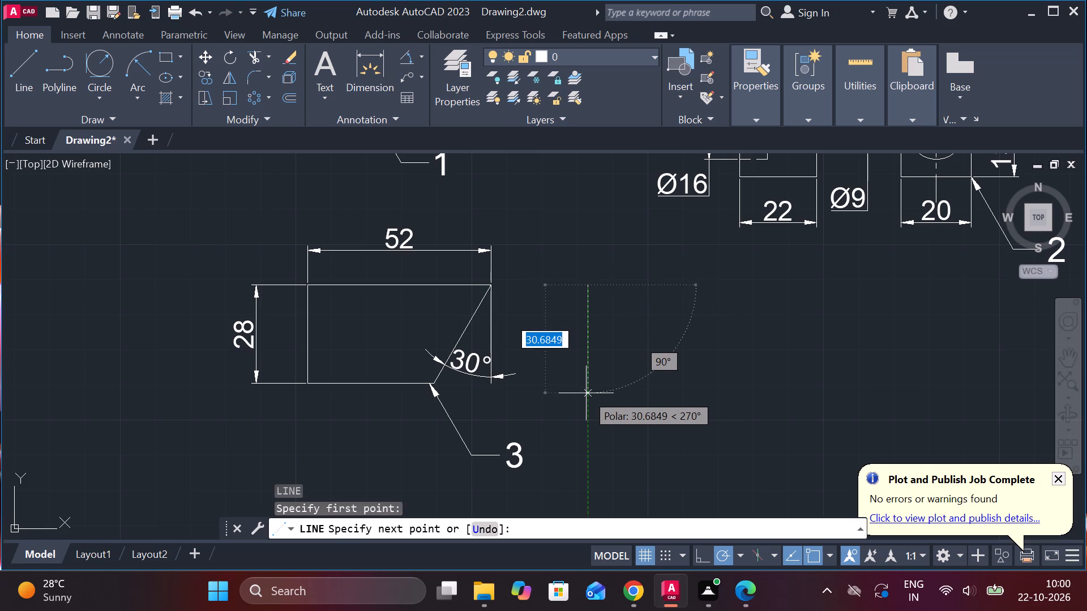
text(20)
key(Return)
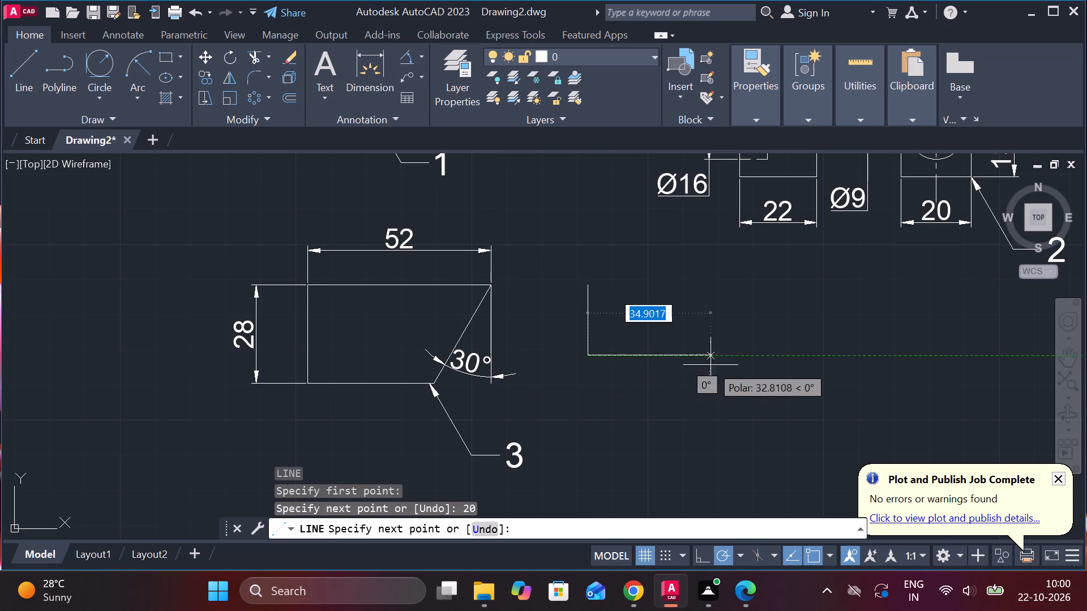
text(42)
key(space)
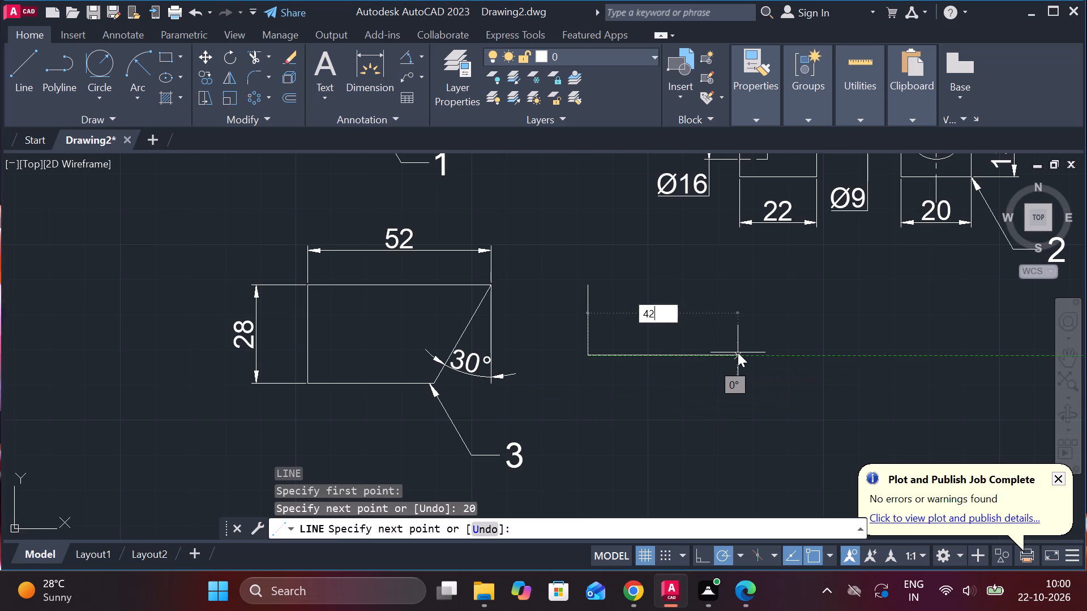
text(20)
key(Return)
click(588, 289)
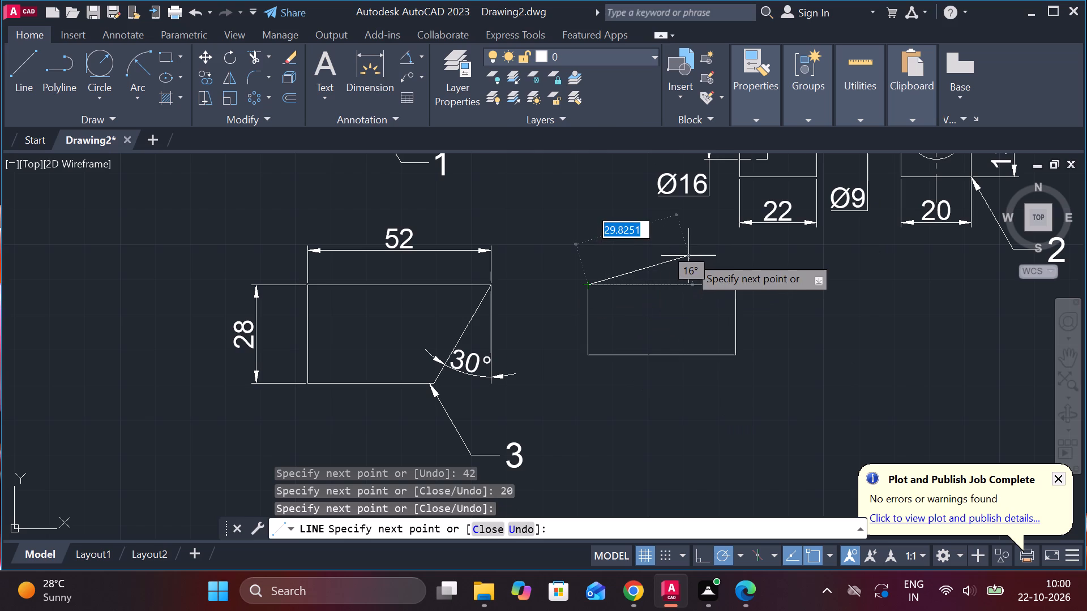
key(Escape)
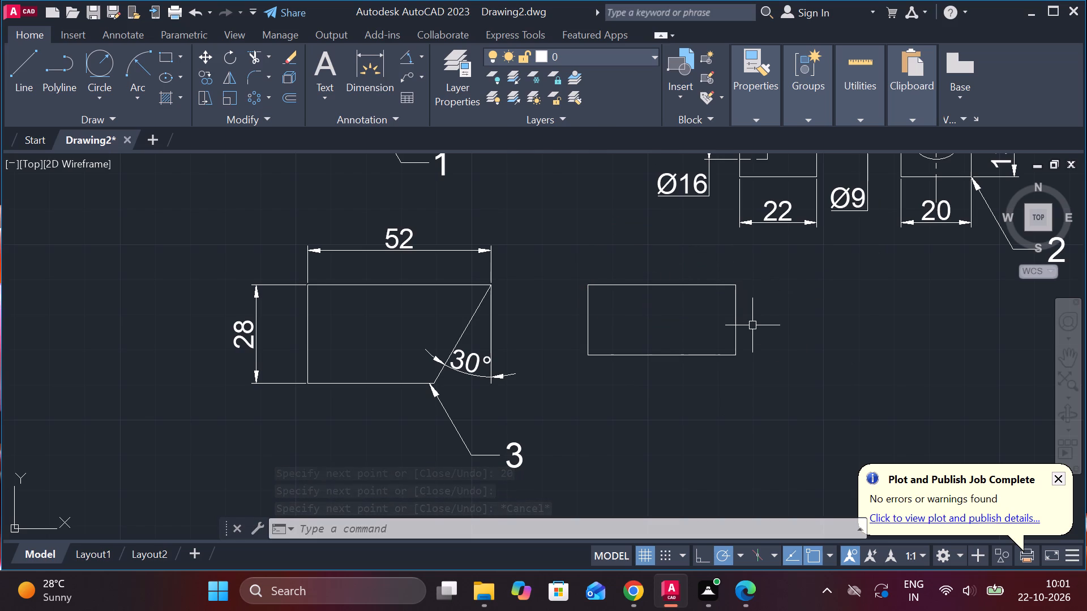
Draw a vertical centre line in the 42 by 20 rectangle between the midpoints of its top and bottom edges.
key(l)
key(Return)
click(665, 285)
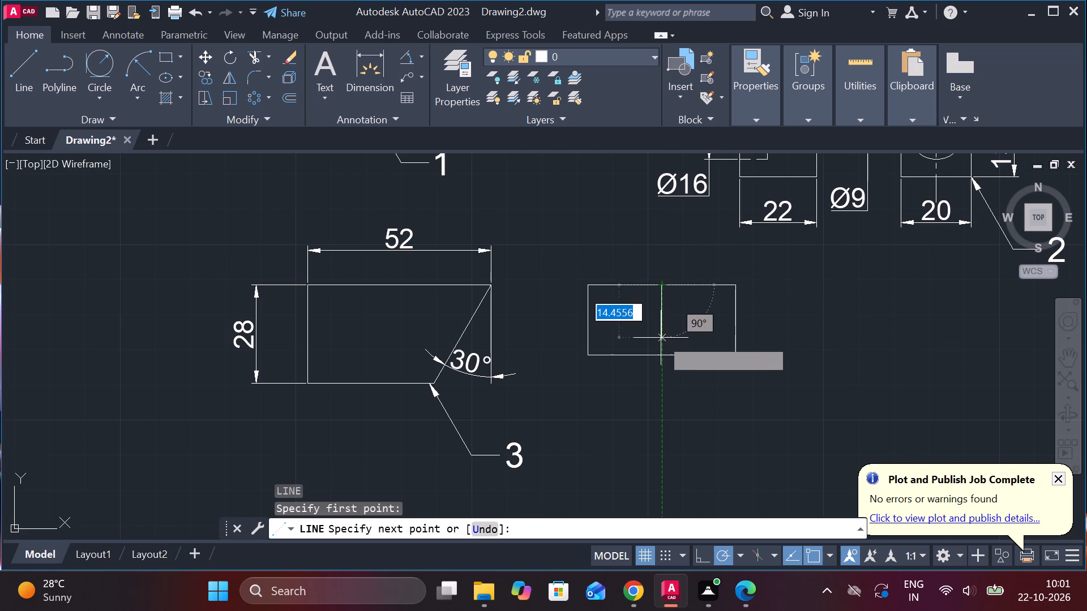
click(661, 355)
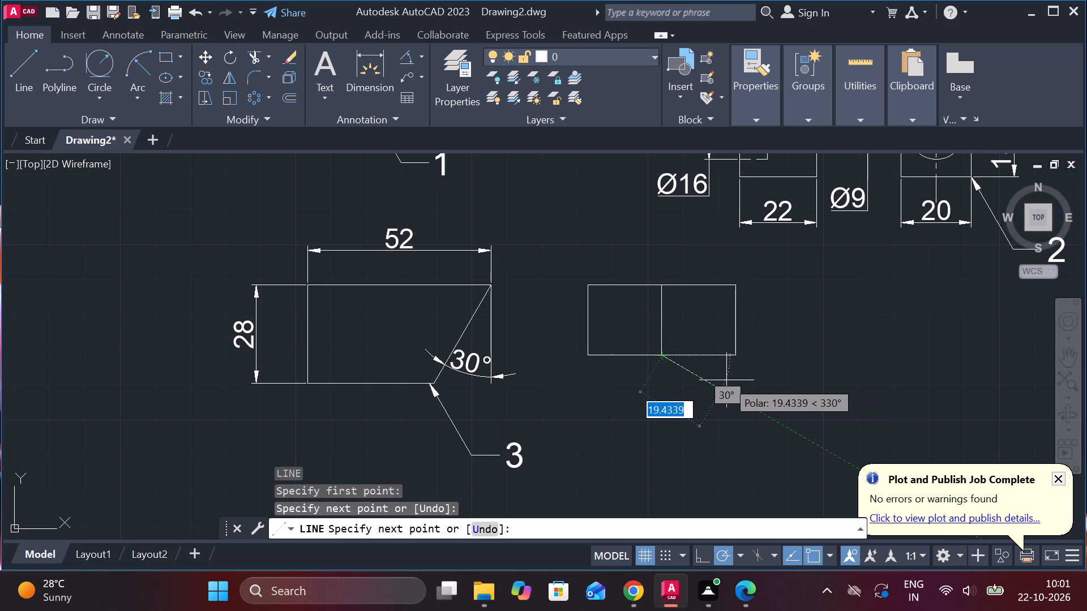
key(Escape)
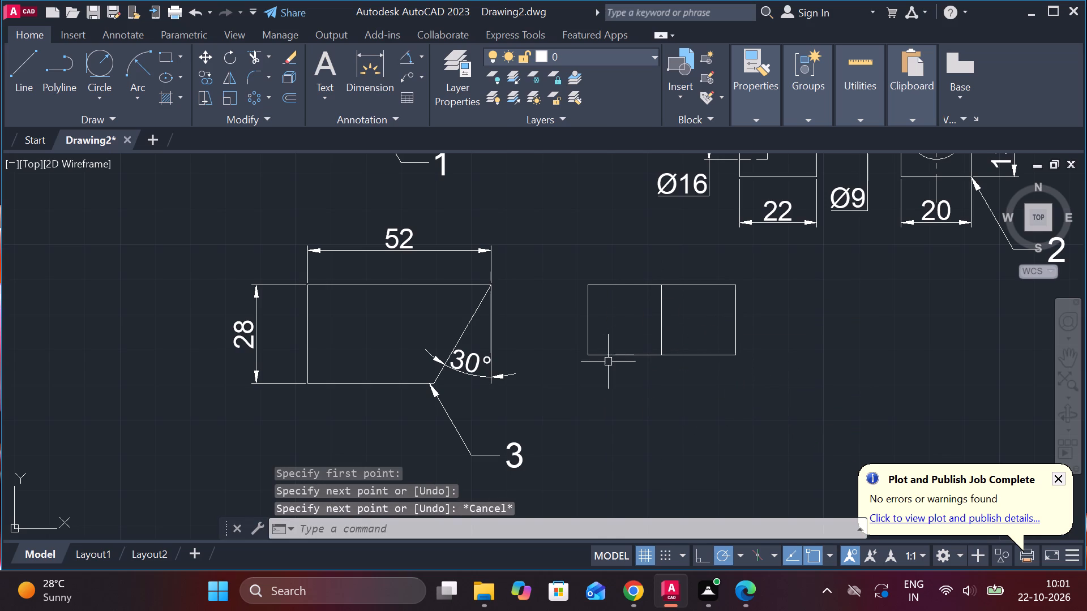
Offset the rectangle's bottom edge 8 downward.
double_click(618, 351)
click(634, 355)
click(634, 355)
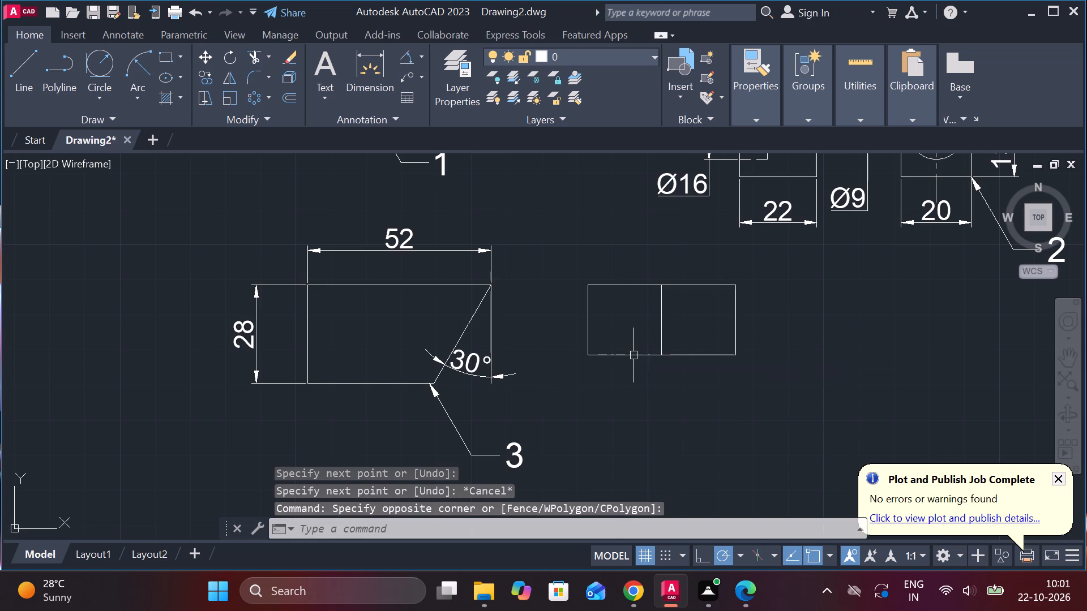
click(624, 354)
key(o)
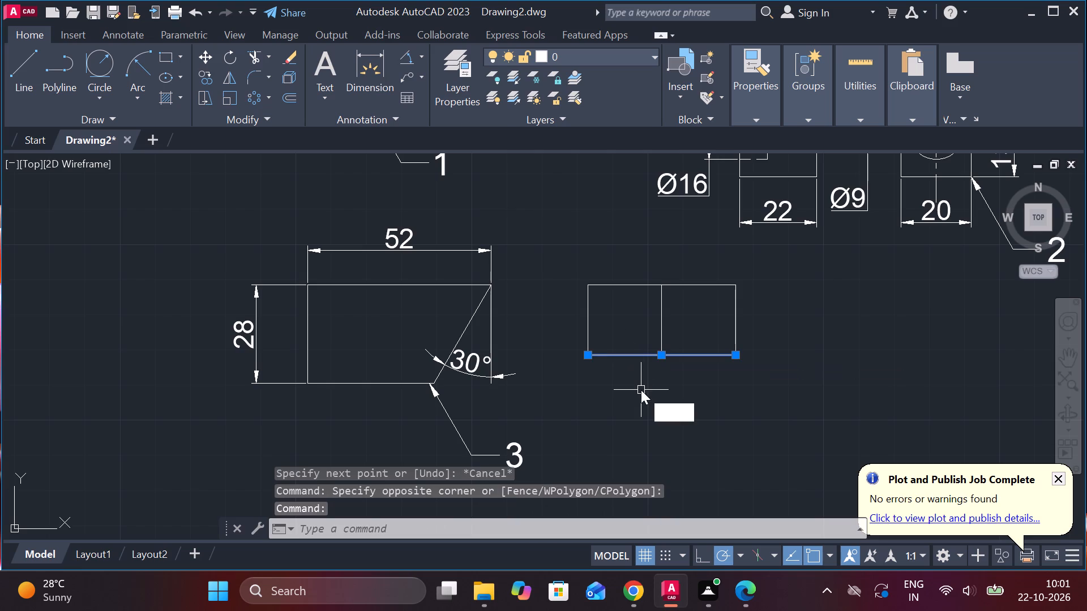
key(Return)
key(Return)
key(8)
key(Return)
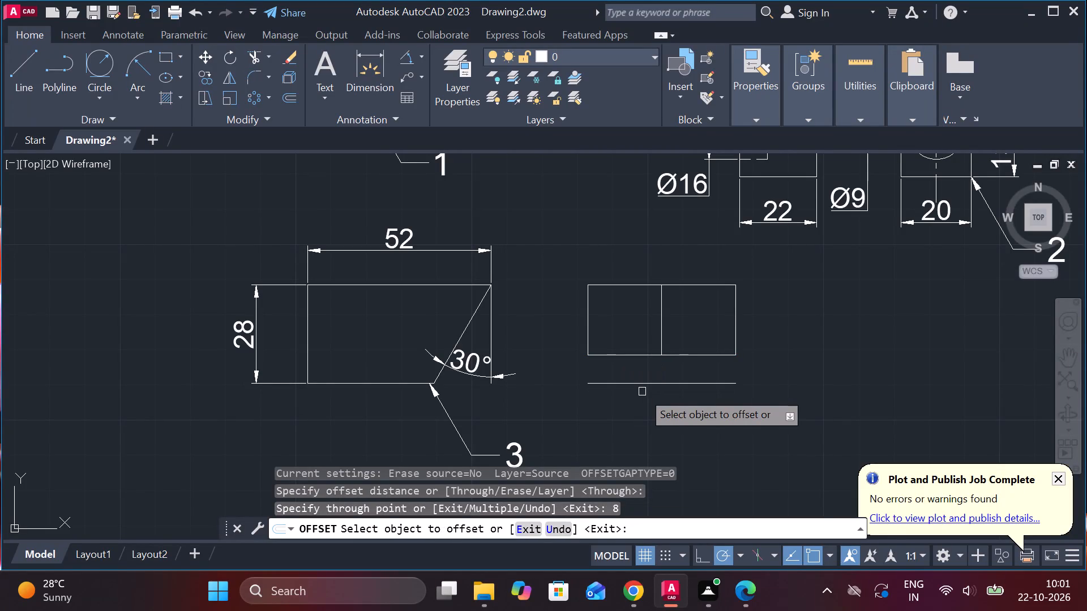
key(Escape)
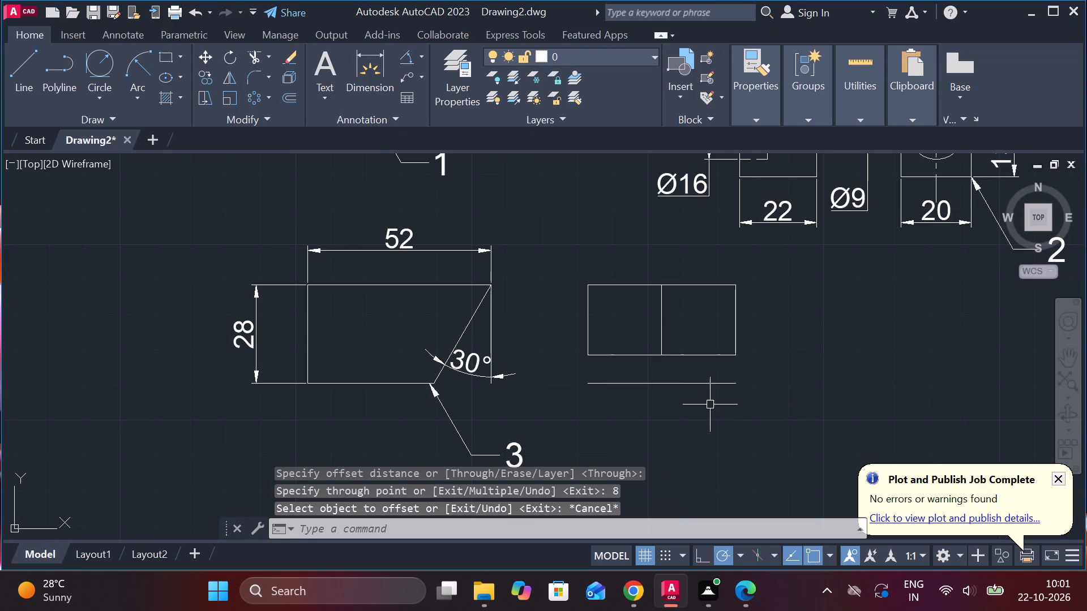
Offset the rectangle's vertical centre line 17 to each side.
click(660, 312)
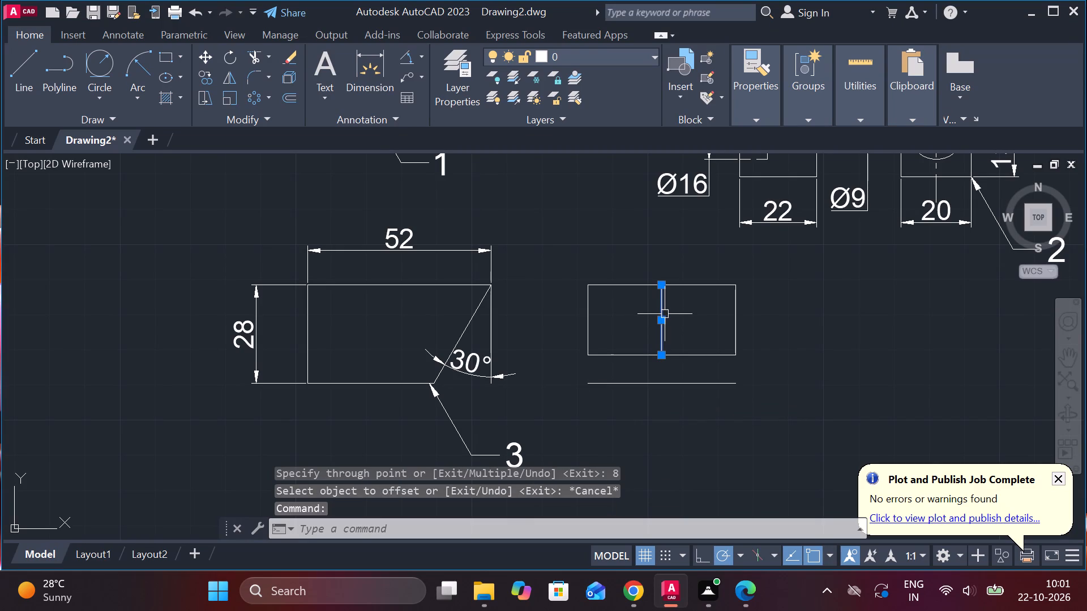
key(o)
key(Return)
key(Return)
text(17)
key(Return)
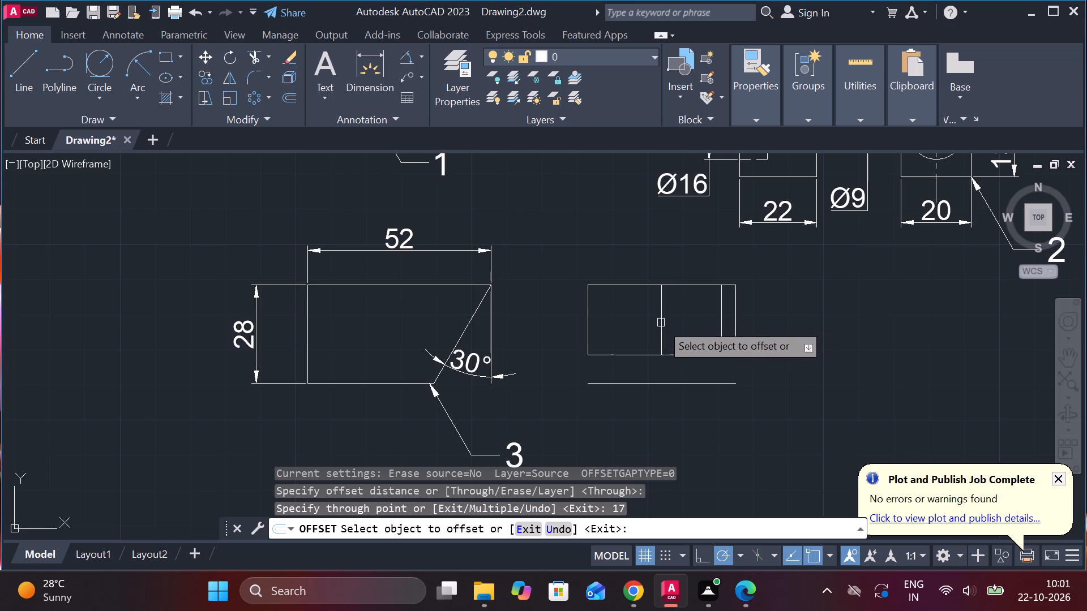
click(664, 333)
text(17)
key(space)
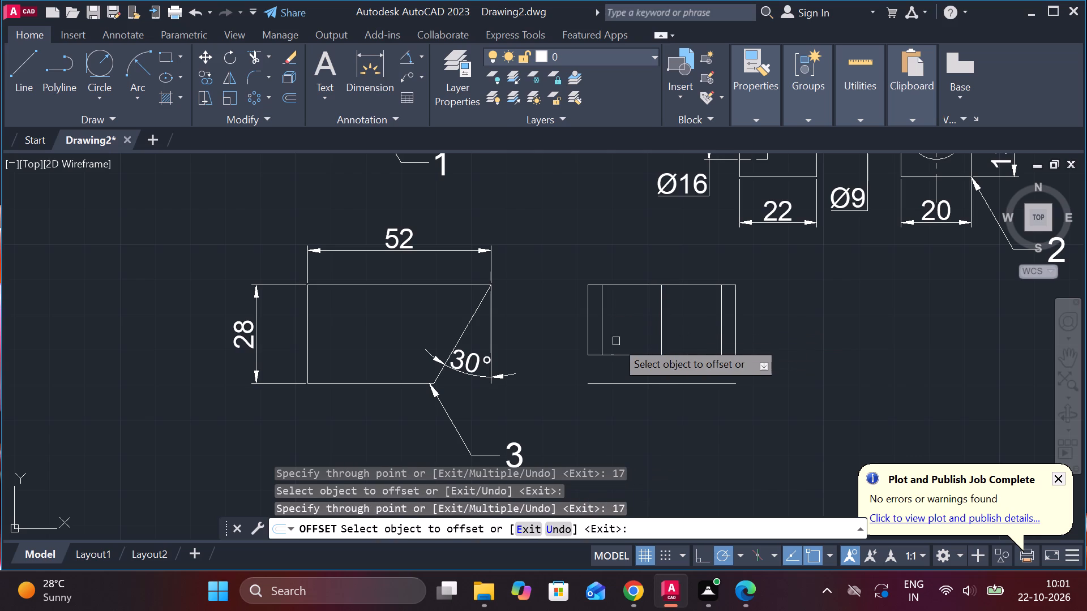
key(Escape)
Extend both offset vertical lines down to the horizontal line below the rectangle.
text(EX)
key(space)
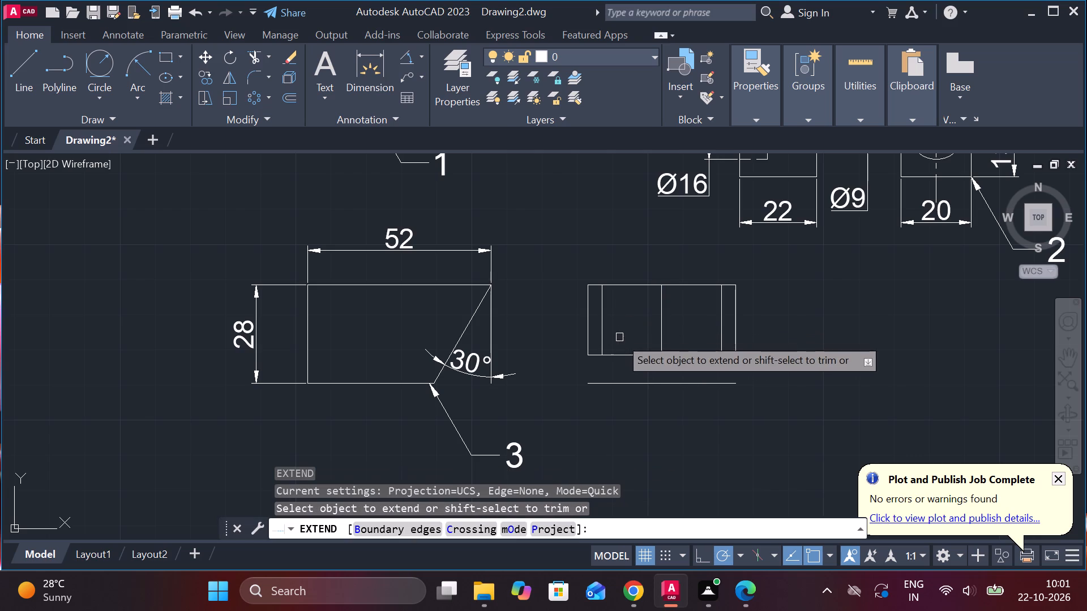
click(601, 321)
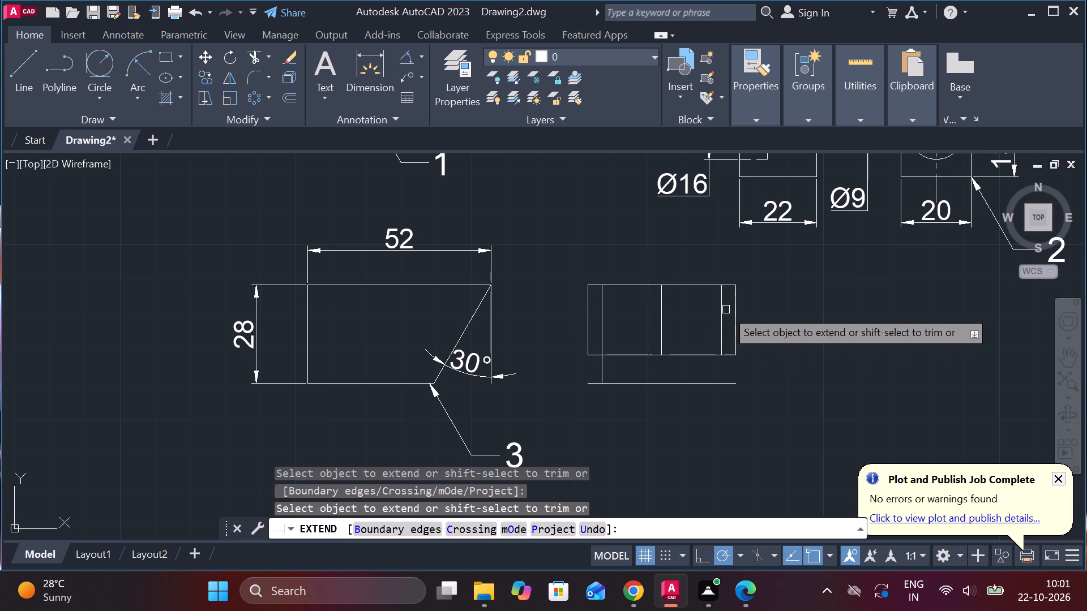
click(721, 325)
key(Escape)
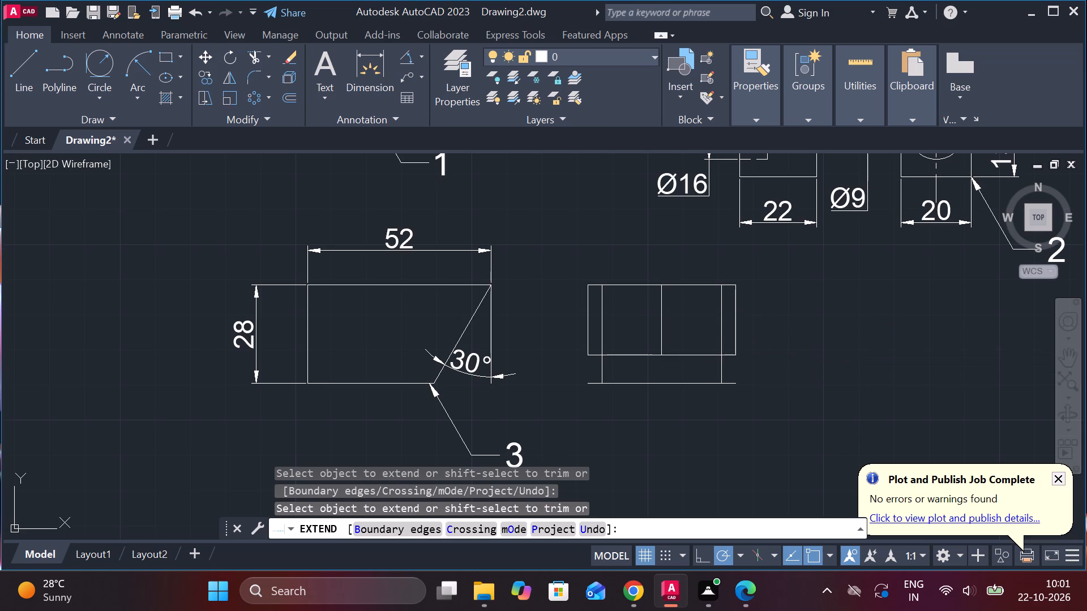
Trim away the parts of both offset vertical lines that lie inside the rectangle.
text(TR)
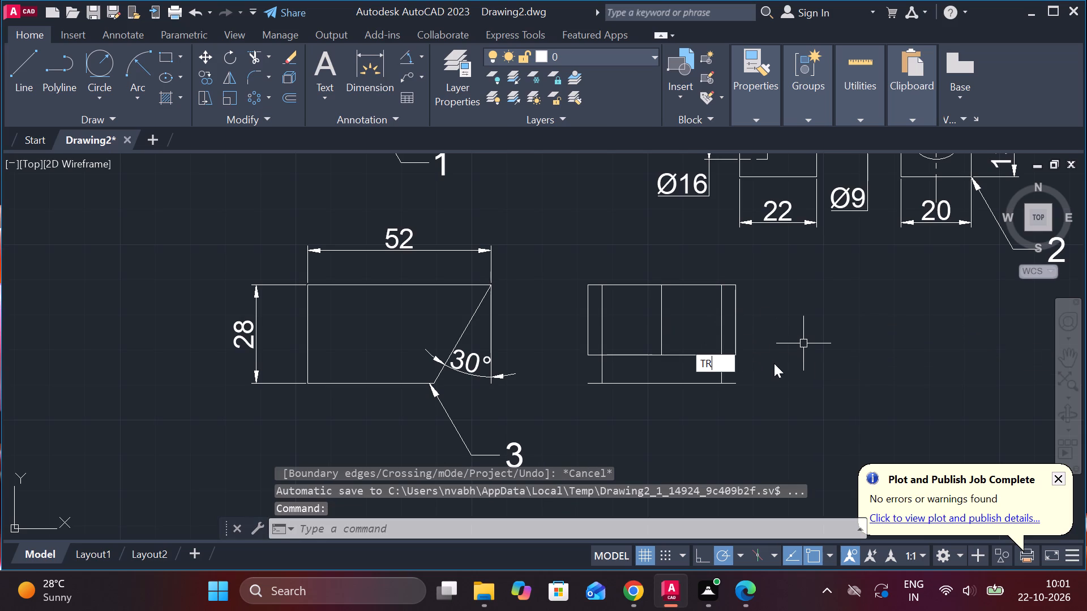
key(space)
click(720, 320)
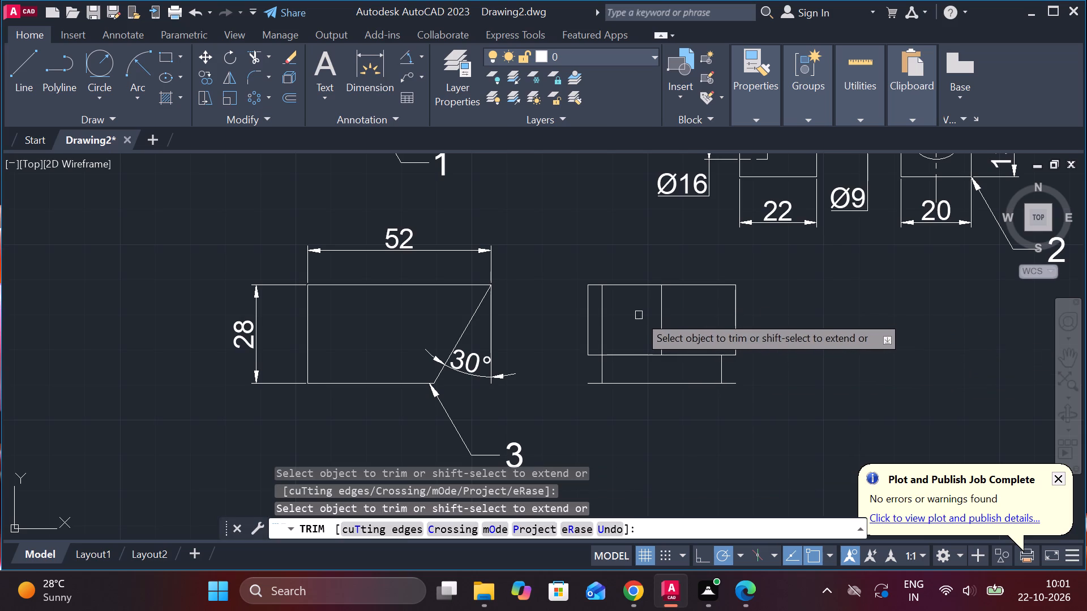
click(602, 318)
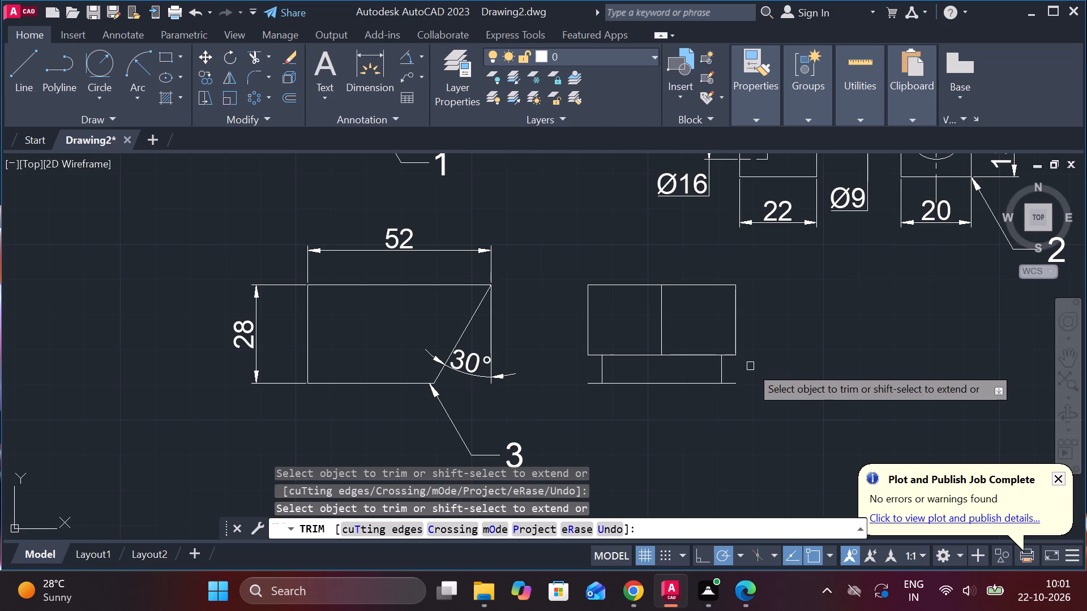
key(Escape)
Draw a line about 19 long at 60° from the left short vertical's lower end up into the rectangle.
scroll(606, 399, up, 1)
key(l)
key(Return)
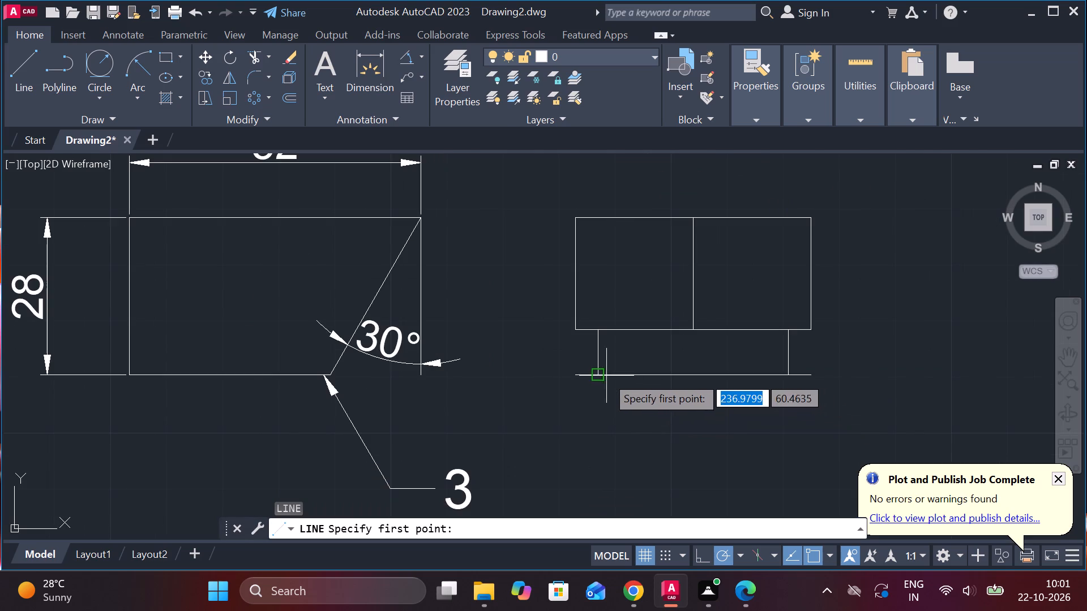
click(601, 376)
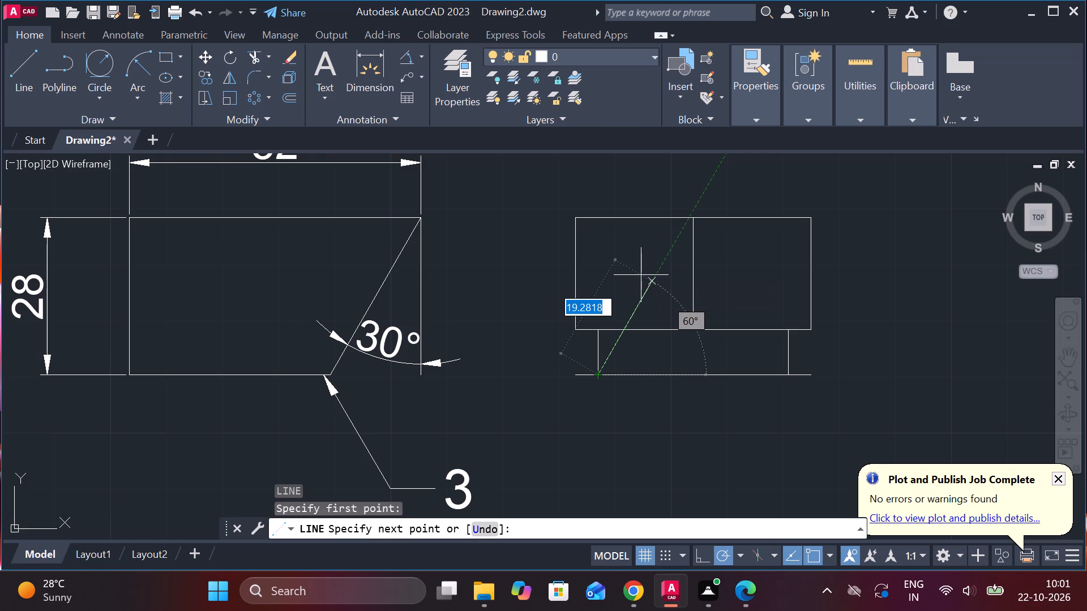
click(641, 275)
key(Escape)
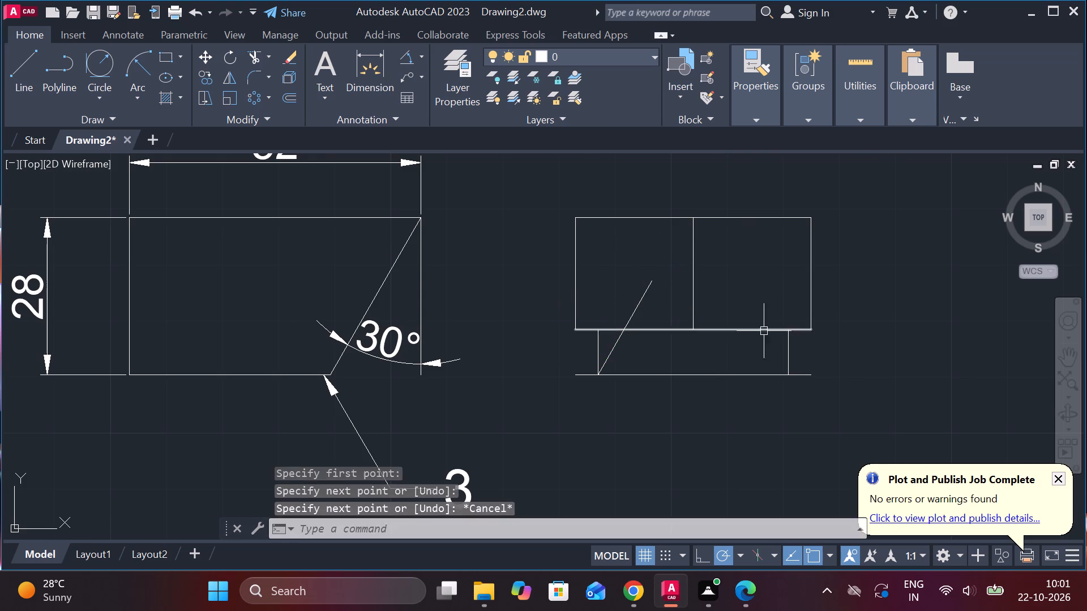
Draw a sloped line from the right short vertical's lower end up into the rectangle, mirroring the left sloped line.
key(space)
click(788, 372)
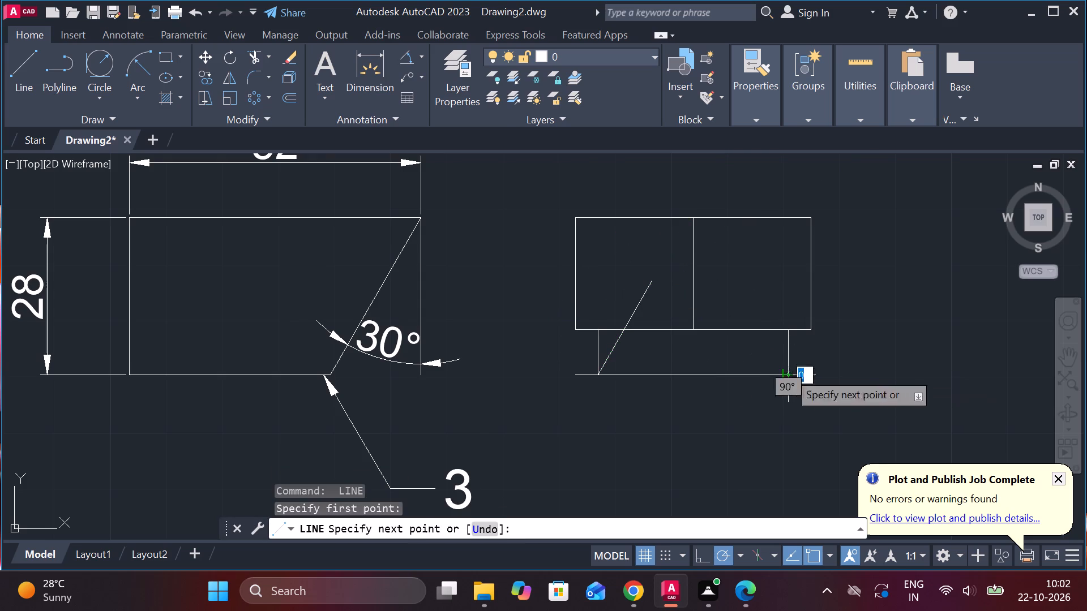
click(730, 289)
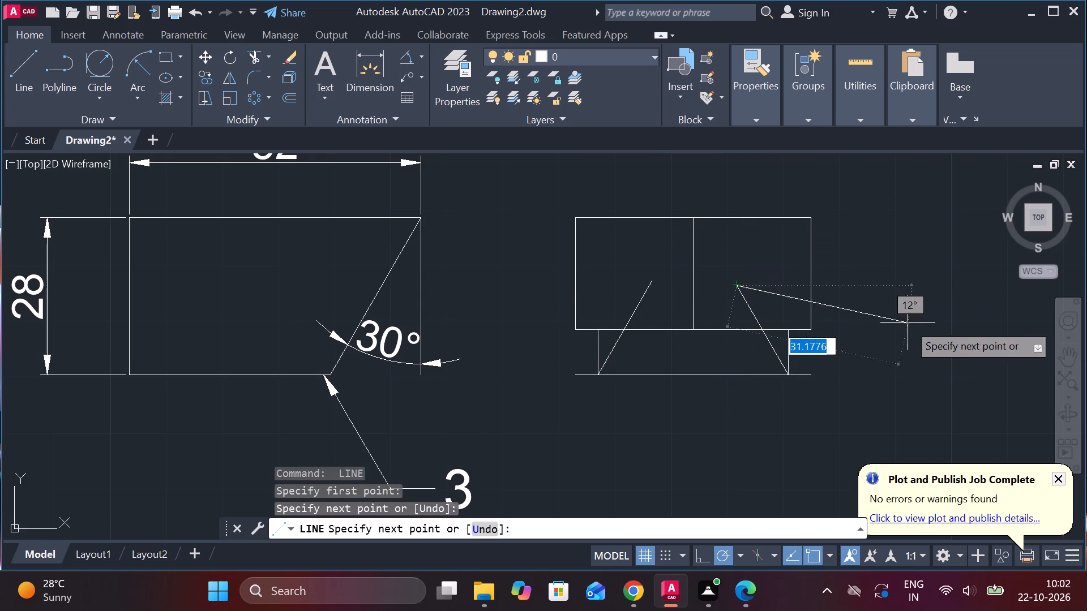
key(Escape)
Trim the short verticals, the sloped lines inside the rectangle, the lower edge between them and the bottom line's overhangs to leave a dovetail outline.
text(TR)
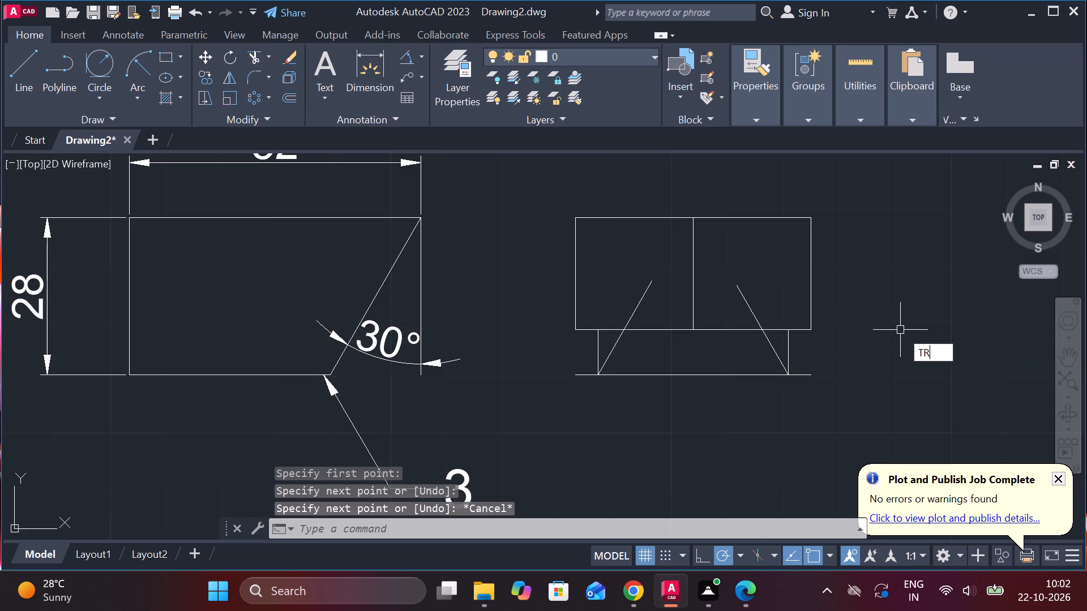
key(space)
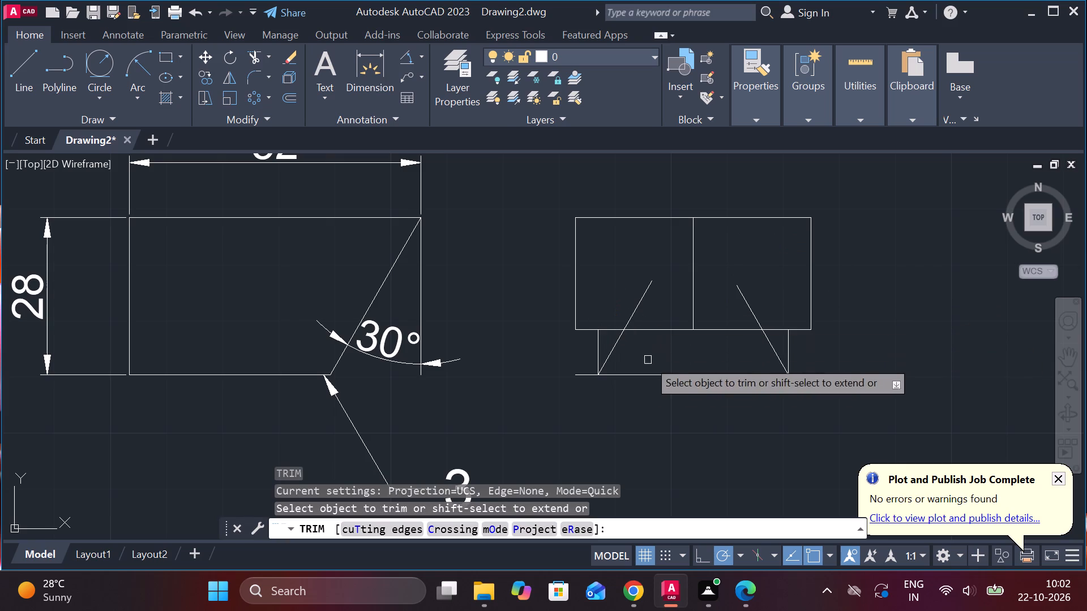
click(595, 345)
click(634, 316)
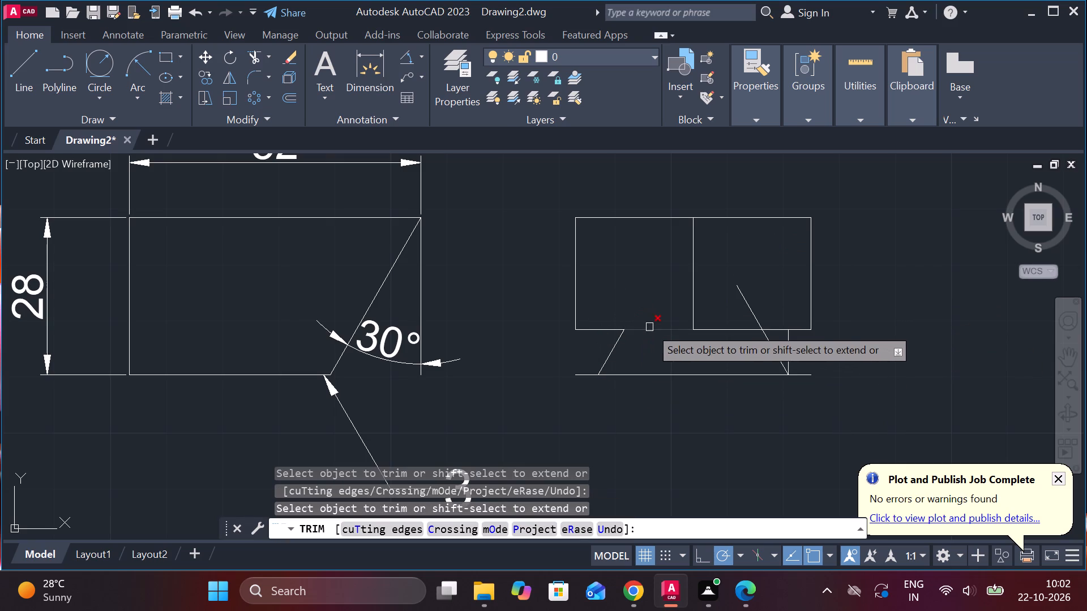
click(649, 327)
click(747, 328)
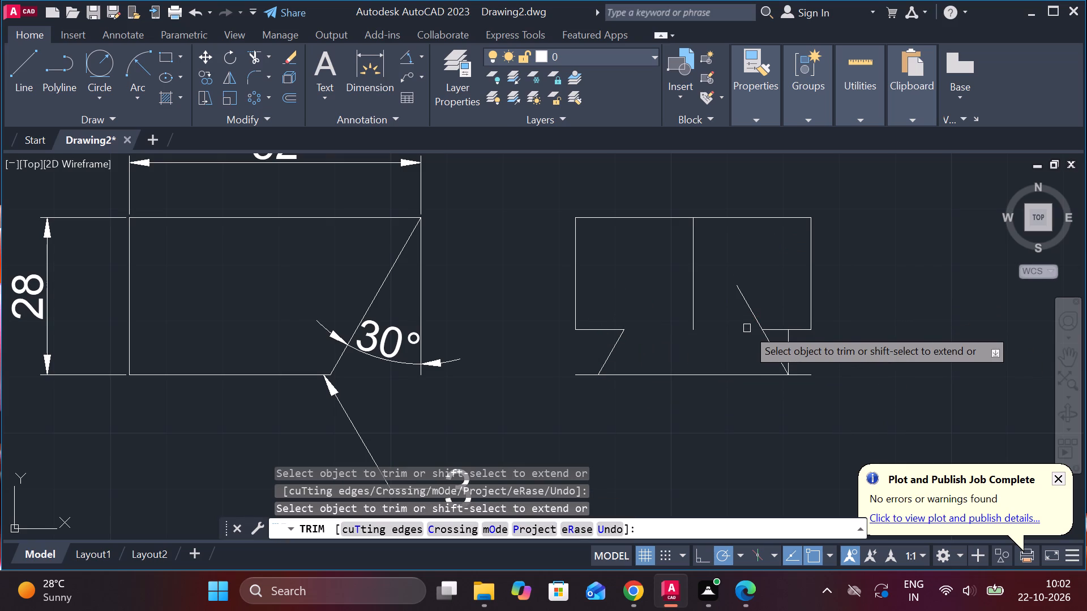
click(742, 305)
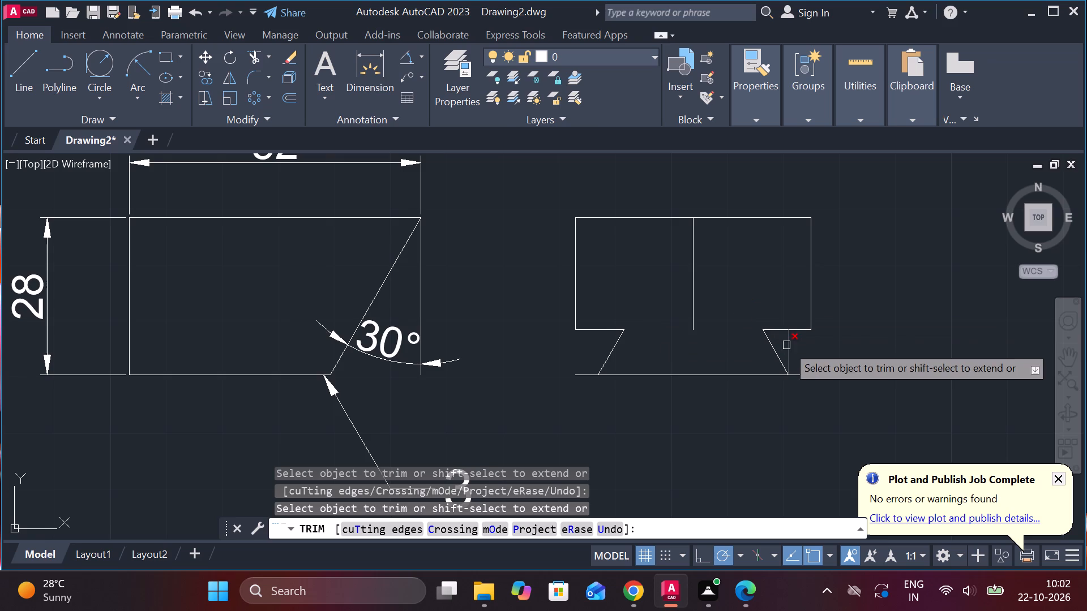
click(786, 345)
click(802, 374)
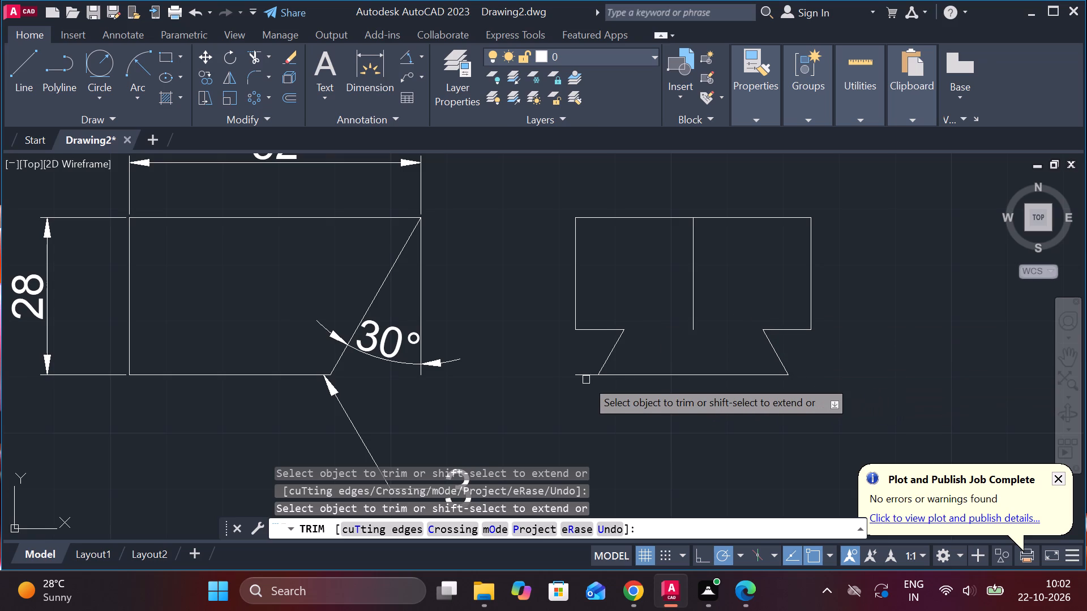
click(585, 378)
scroll(854, 368, down, 1)
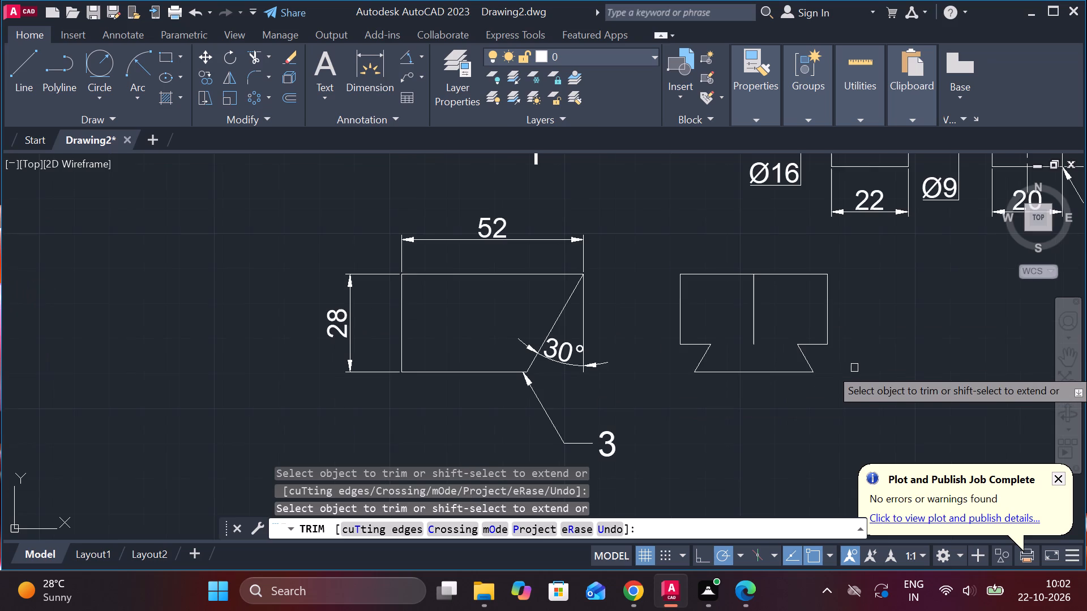
scroll(854, 368, up, 1)
key(Escape)
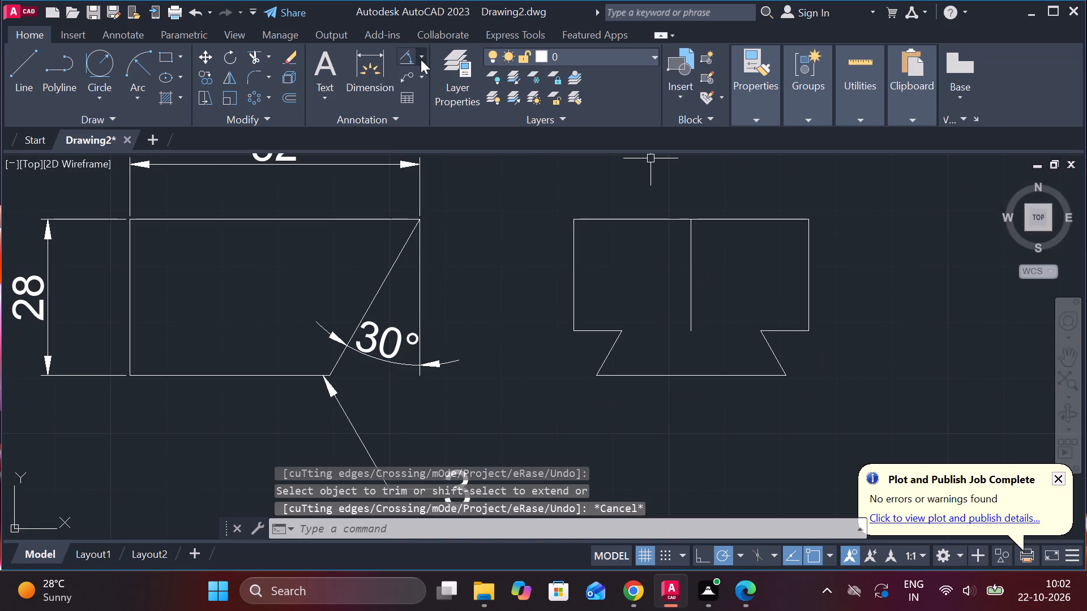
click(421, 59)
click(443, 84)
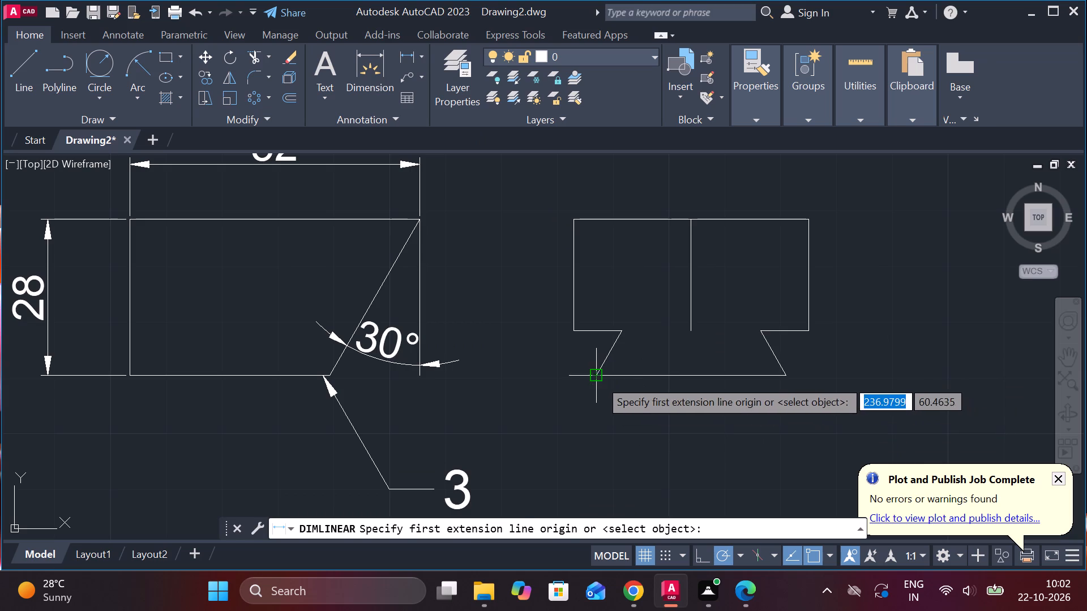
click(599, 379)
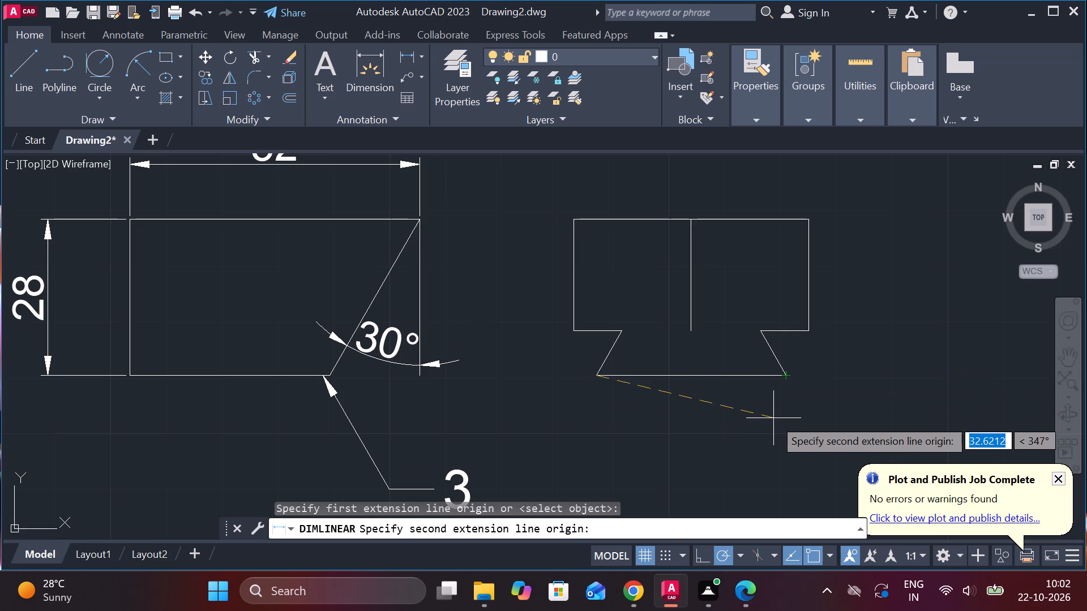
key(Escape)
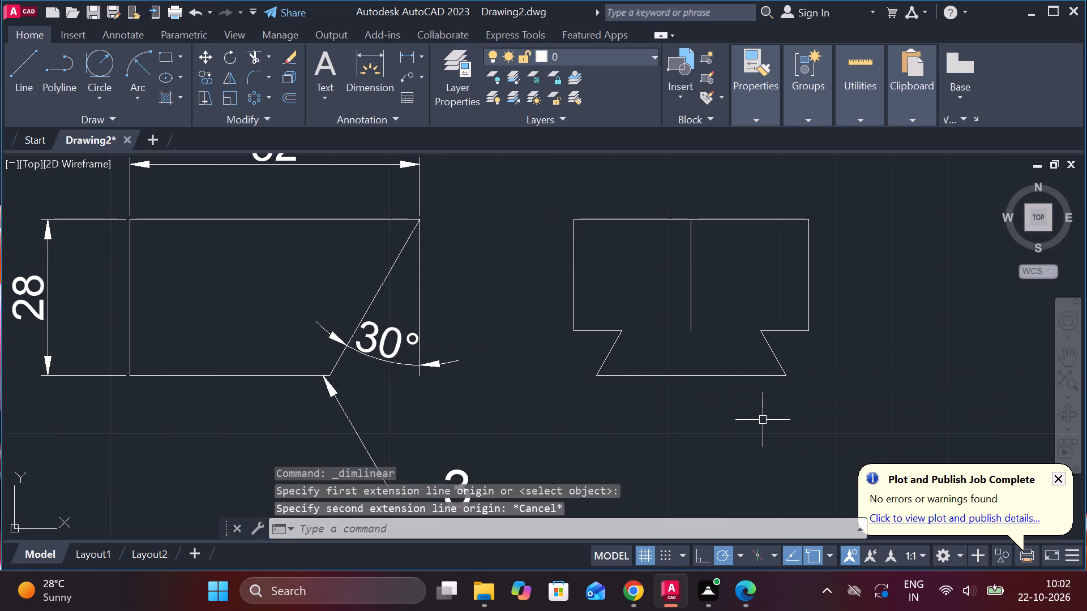
Stretch the dovetail view's vertical centre line about 6 above the top edge and down past the bottom edge.
click(690, 255)
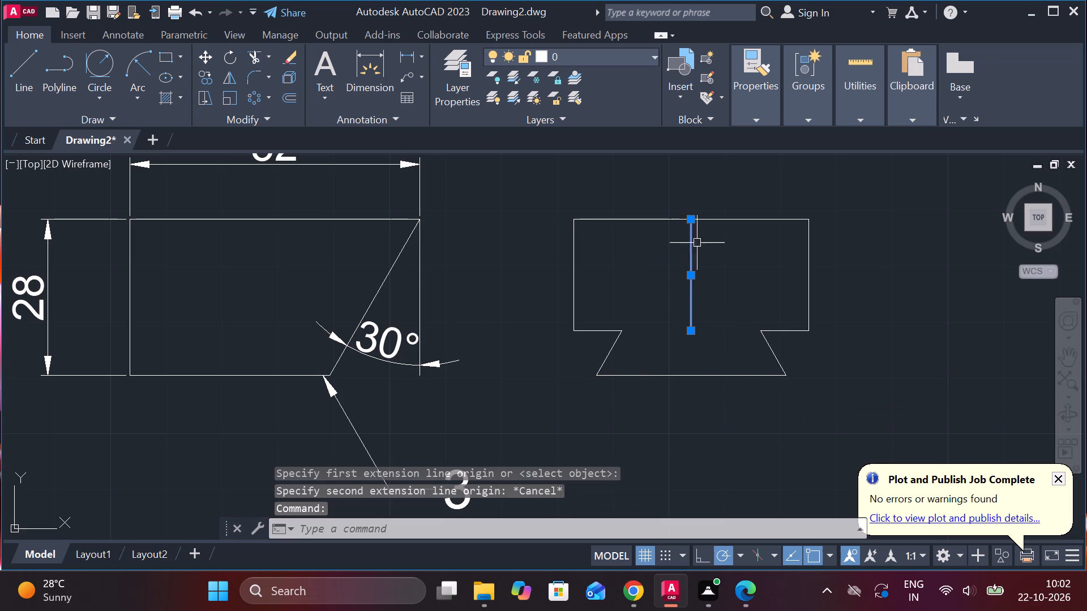
click(688, 218)
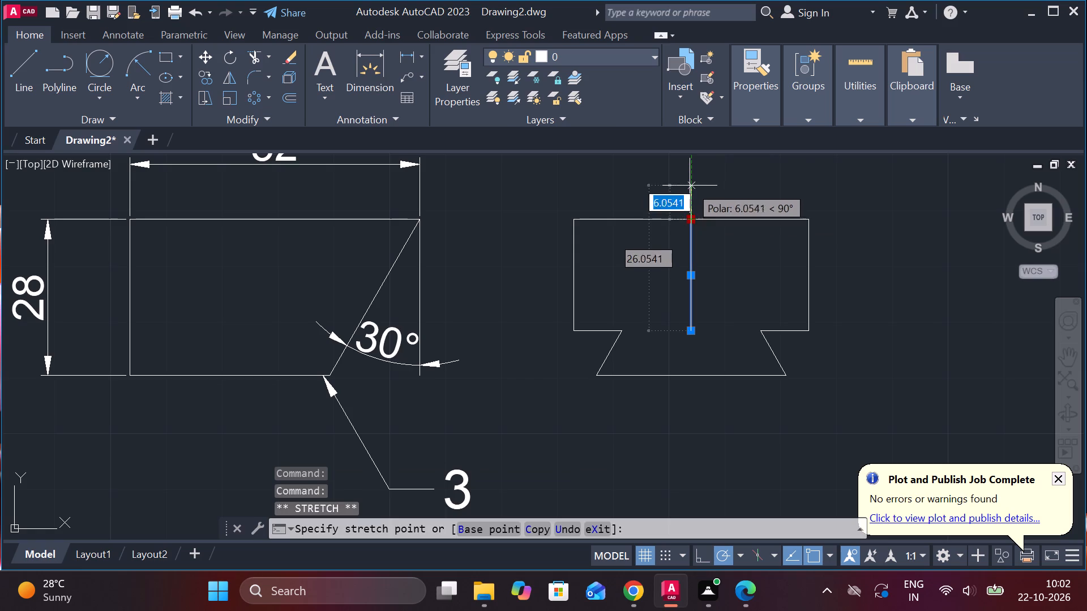
click(690, 186)
click(692, 332)
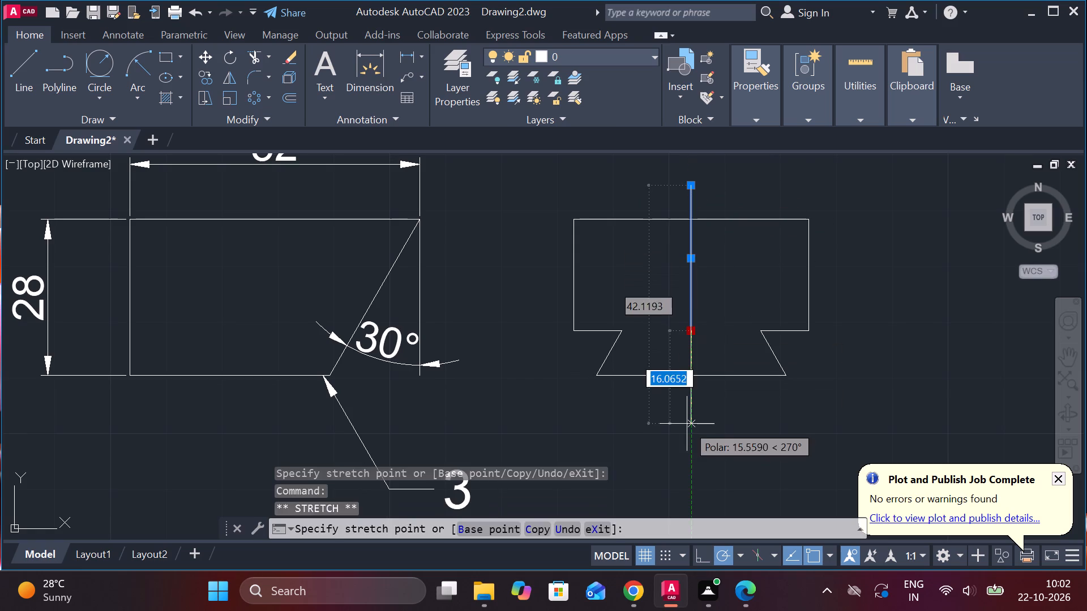
click(687, 427)
key(Escape)
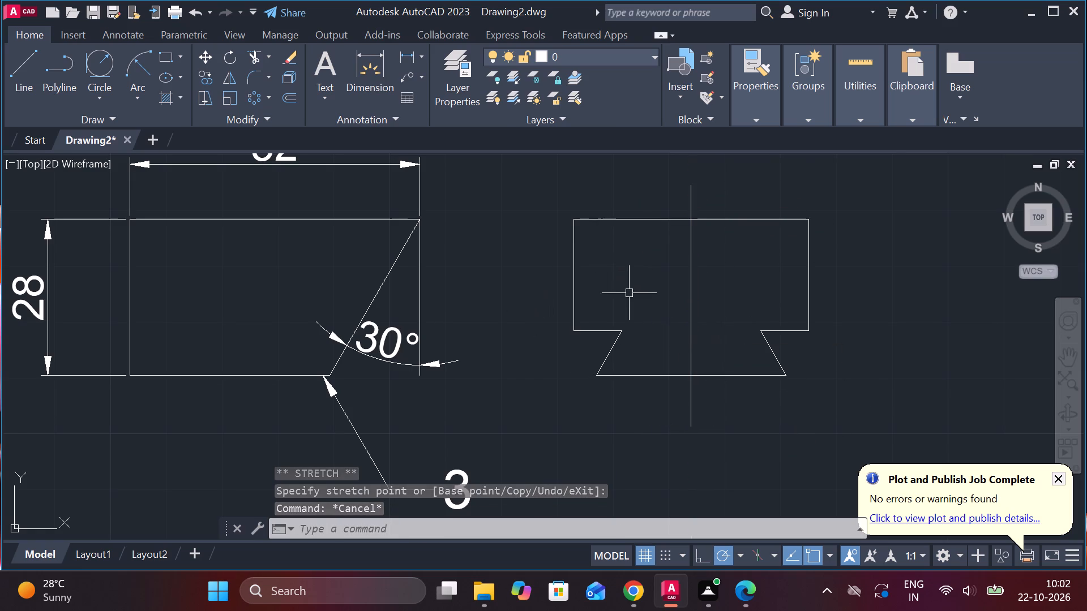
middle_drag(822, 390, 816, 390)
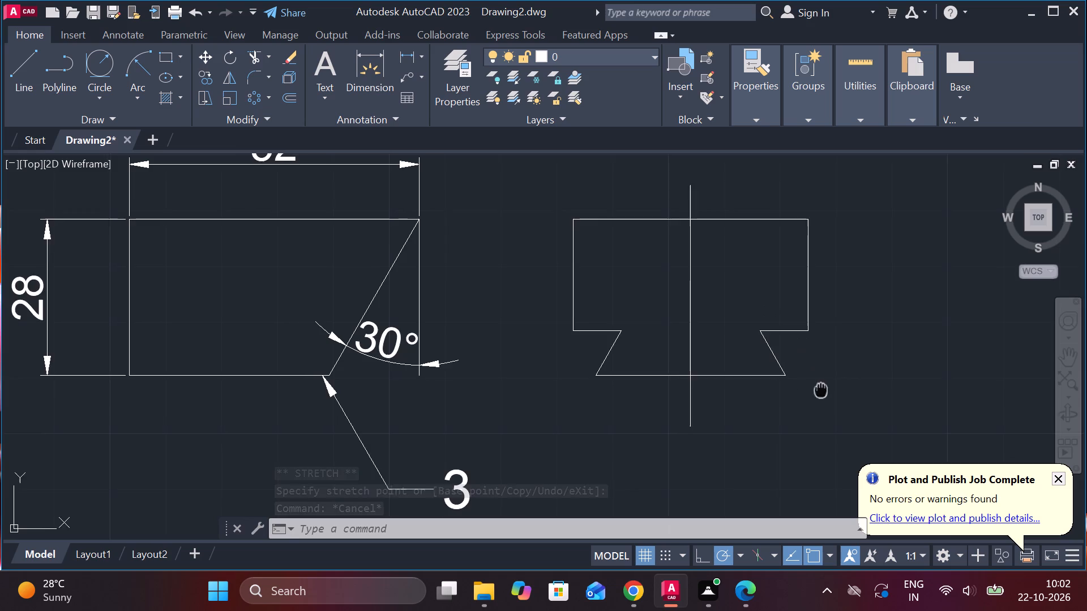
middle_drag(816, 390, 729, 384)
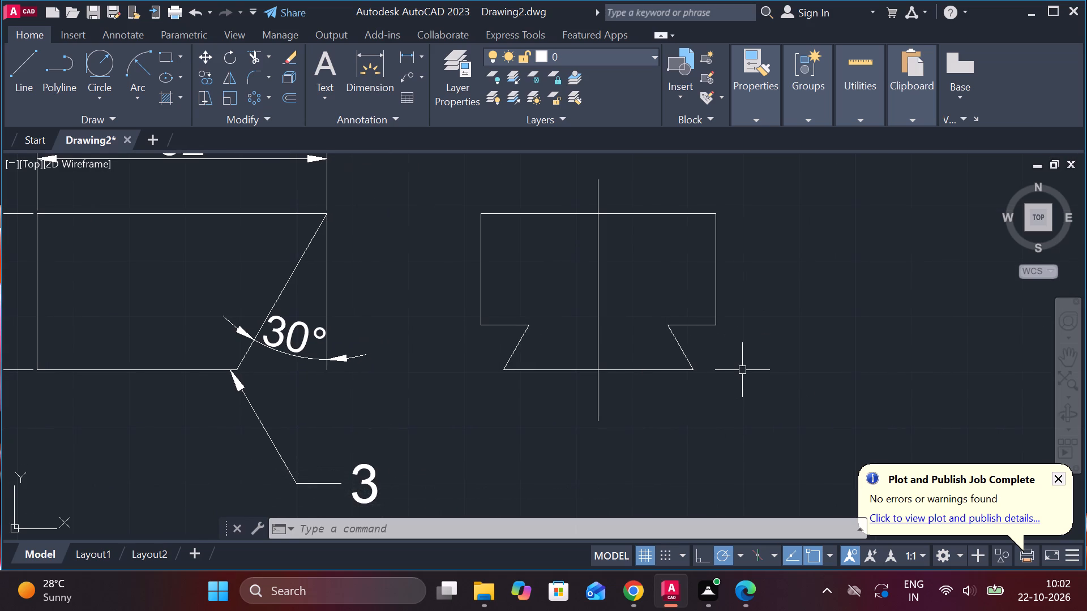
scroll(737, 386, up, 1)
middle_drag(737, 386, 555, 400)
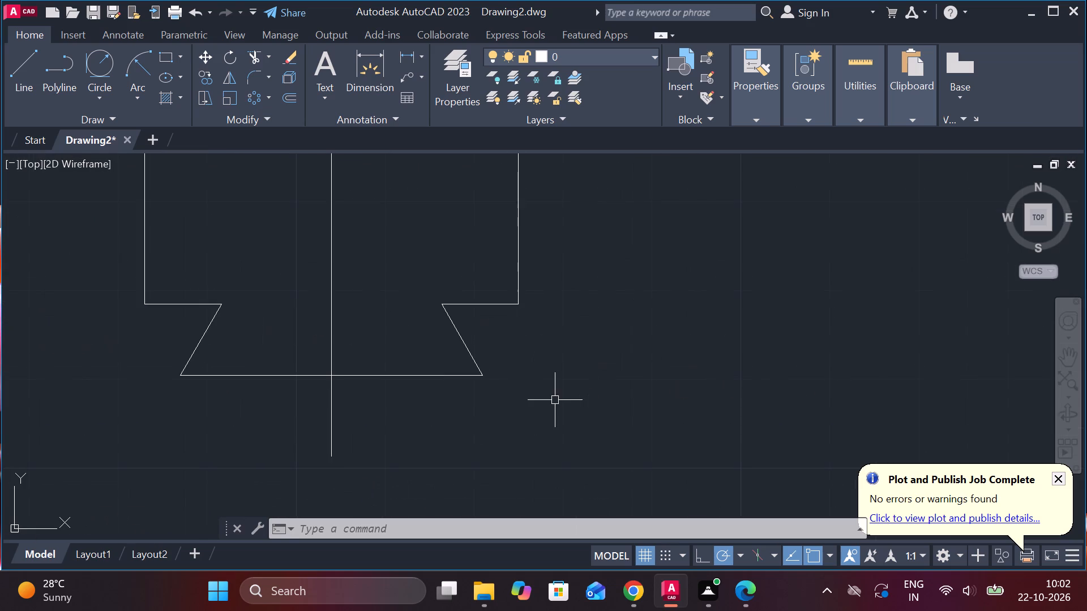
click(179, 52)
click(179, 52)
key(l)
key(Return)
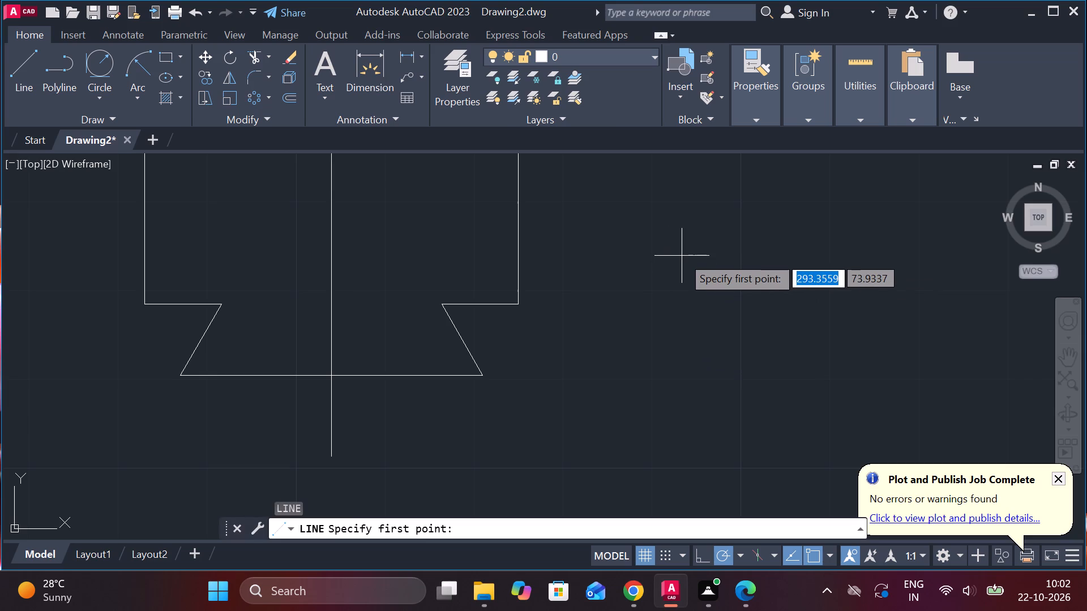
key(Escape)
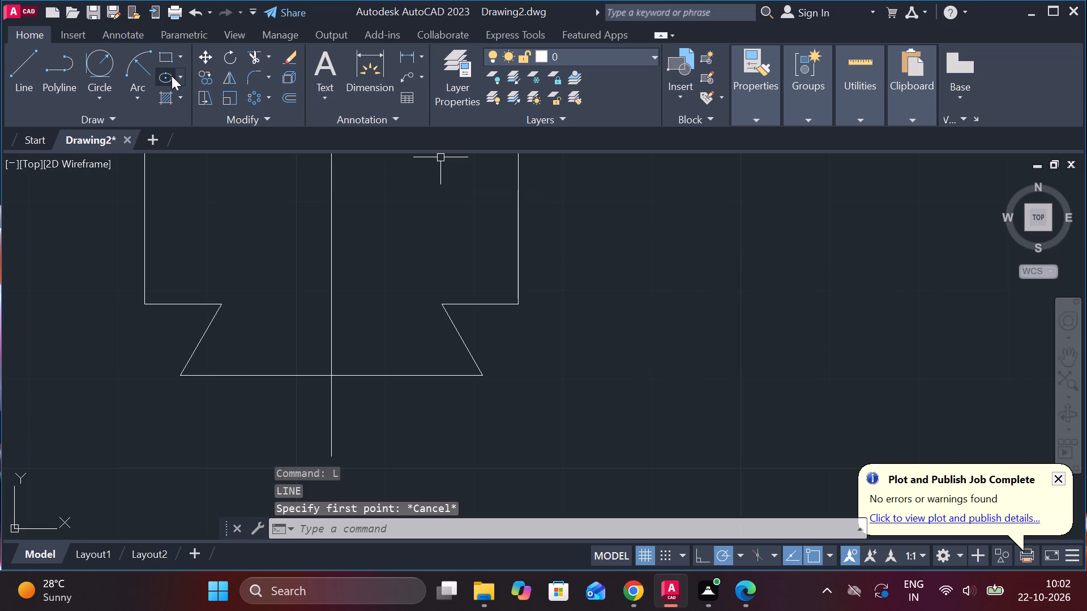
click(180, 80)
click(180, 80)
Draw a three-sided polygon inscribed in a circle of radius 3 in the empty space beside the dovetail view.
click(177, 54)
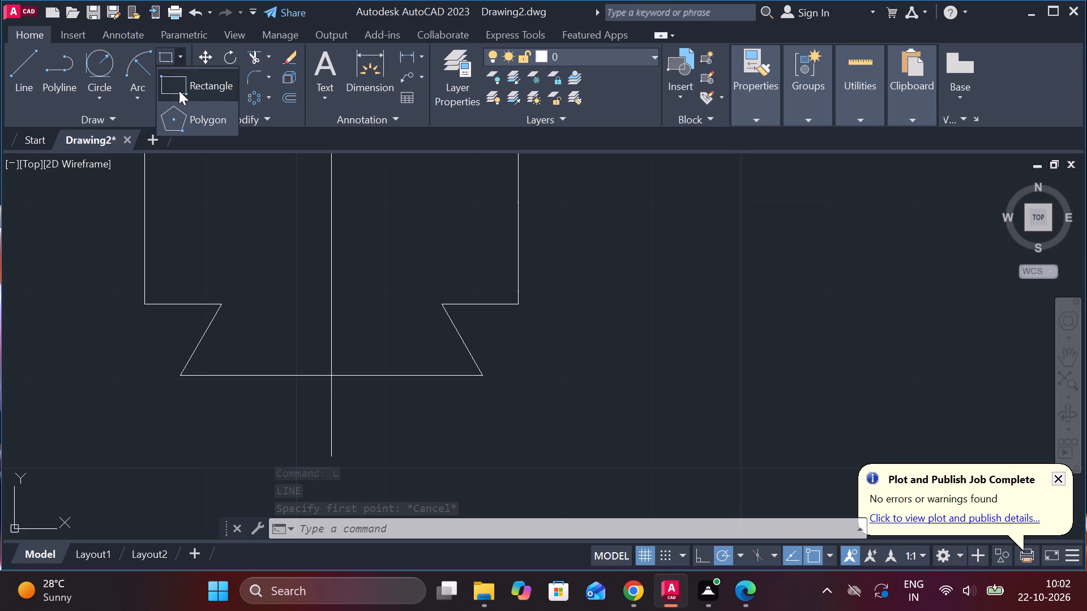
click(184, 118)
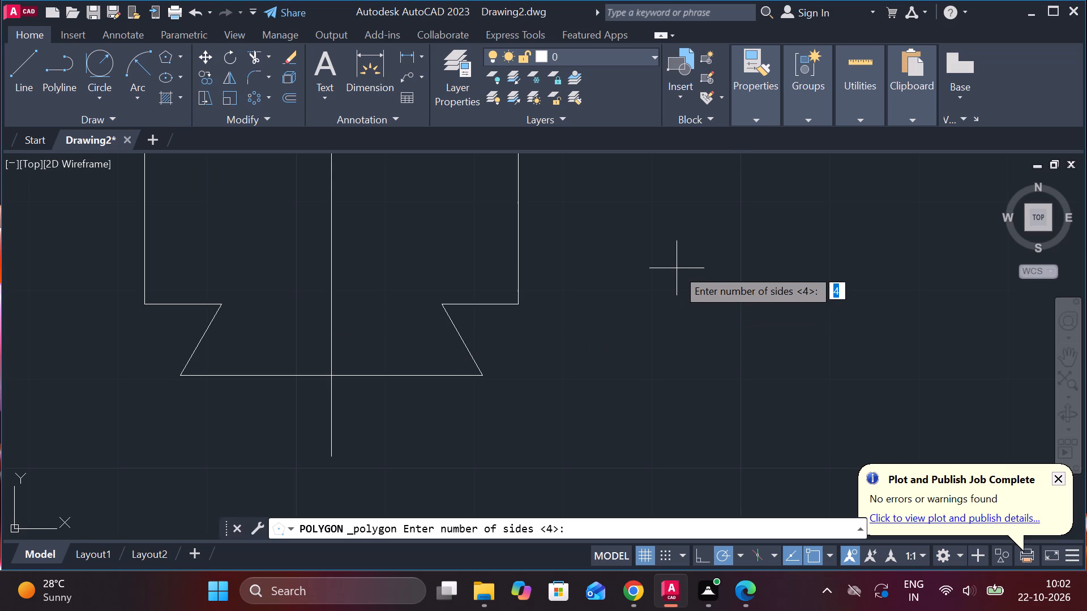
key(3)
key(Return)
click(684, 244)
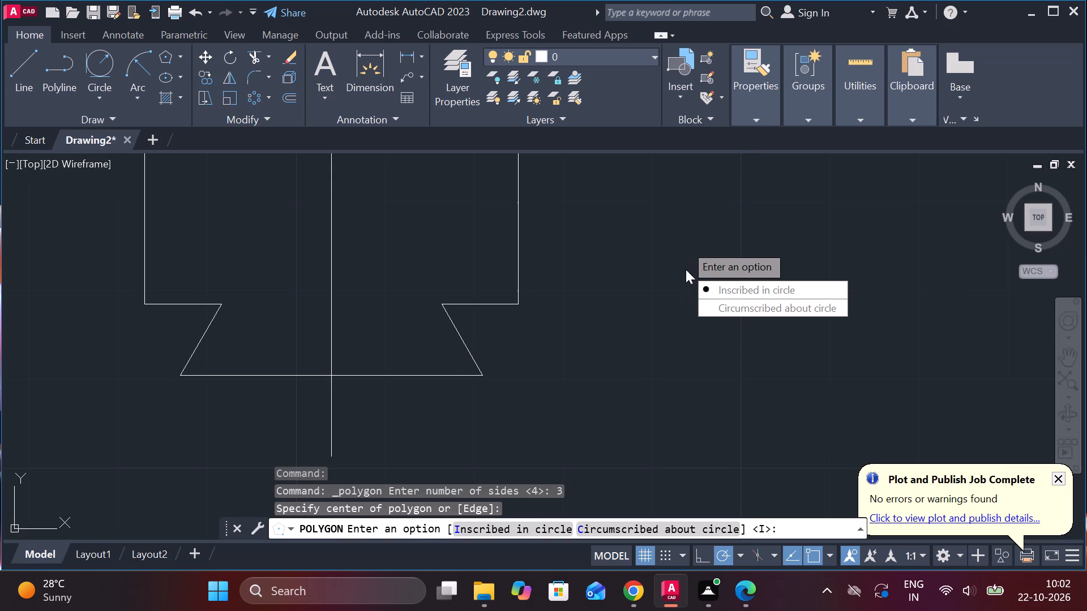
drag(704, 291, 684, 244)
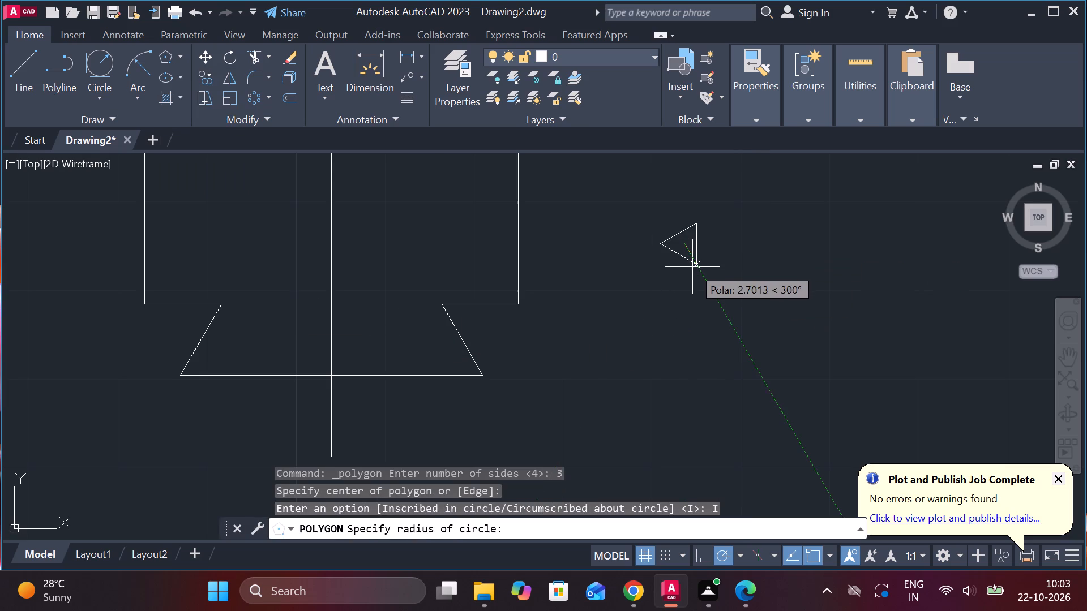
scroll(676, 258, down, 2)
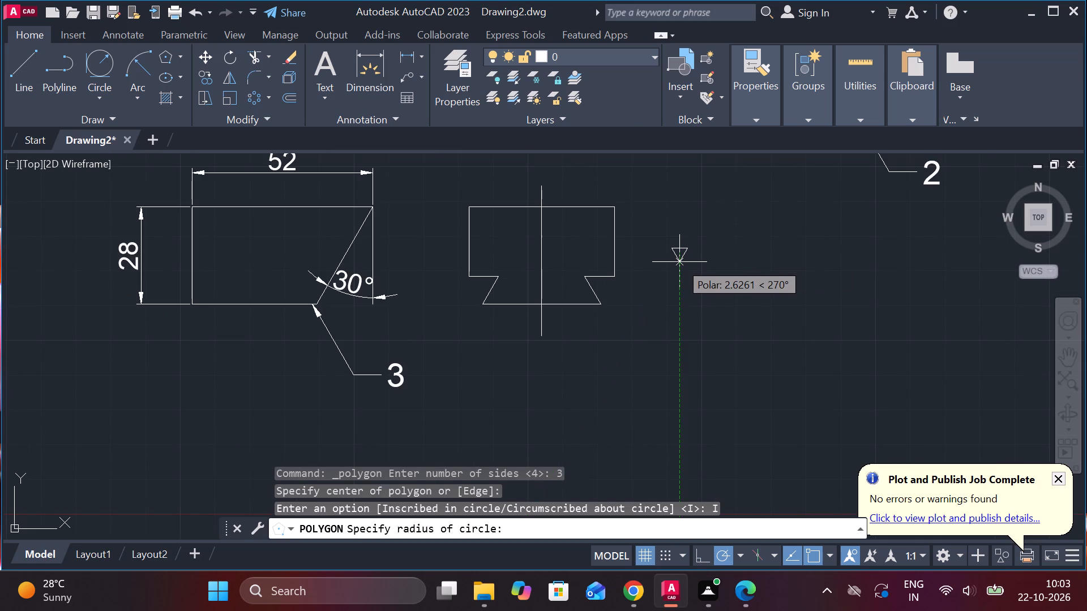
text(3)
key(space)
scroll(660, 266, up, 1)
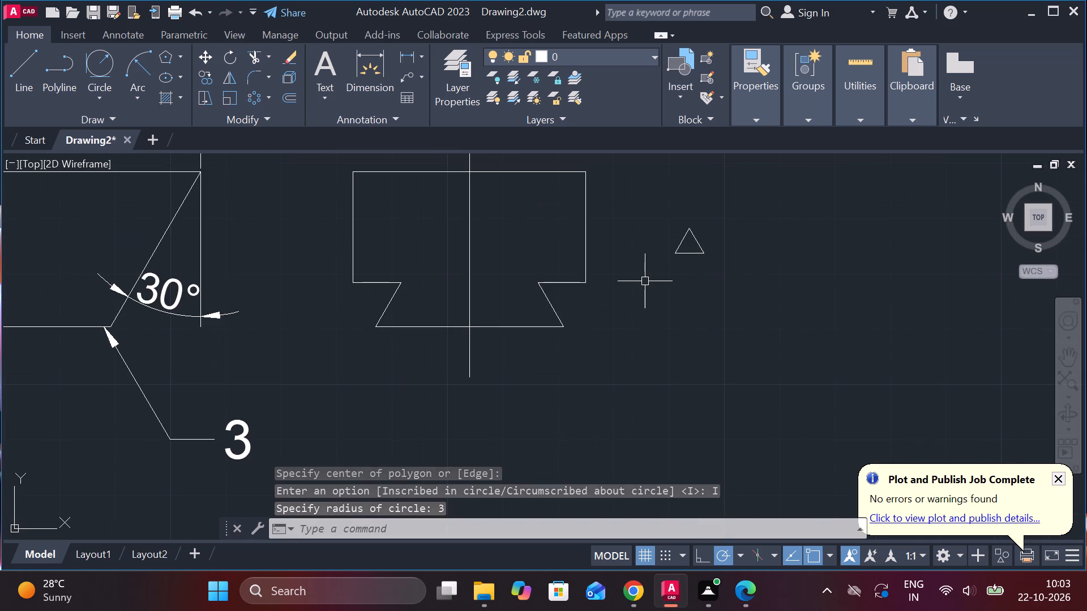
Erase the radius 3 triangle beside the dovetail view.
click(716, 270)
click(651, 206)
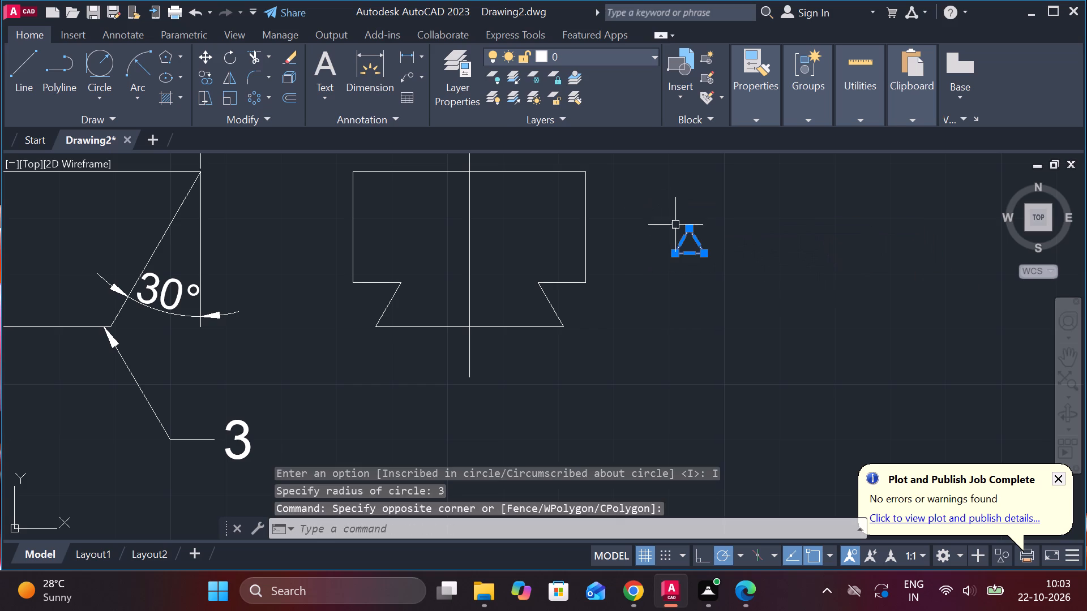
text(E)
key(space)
Draw a three-sided polygon inscribed in a circle of radius 2 in the empty space beside the dovetail view.
click(170, 54)
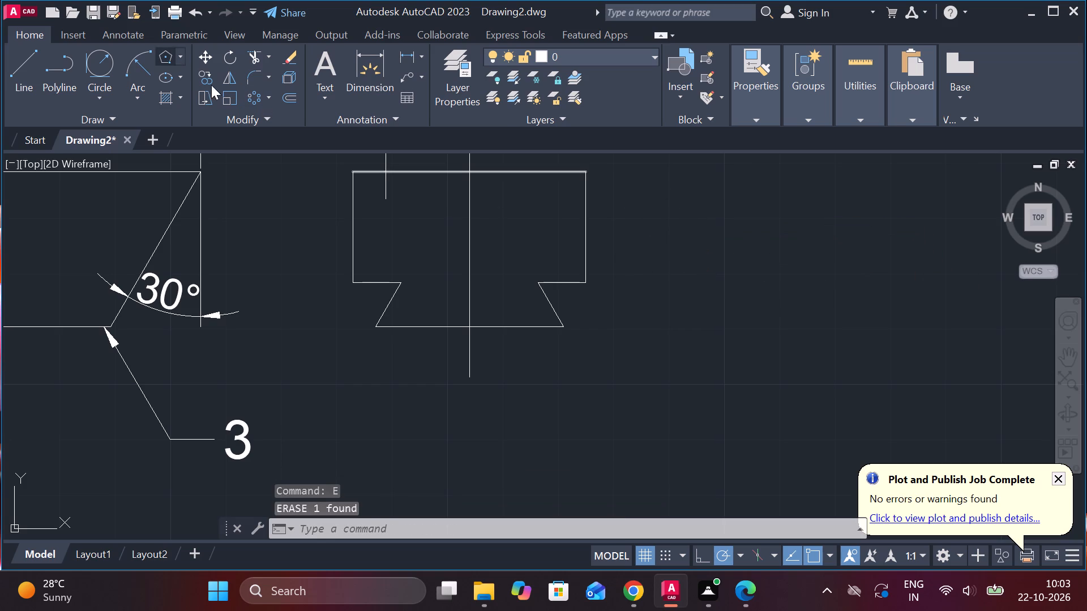
key(space)
click(764, 261)
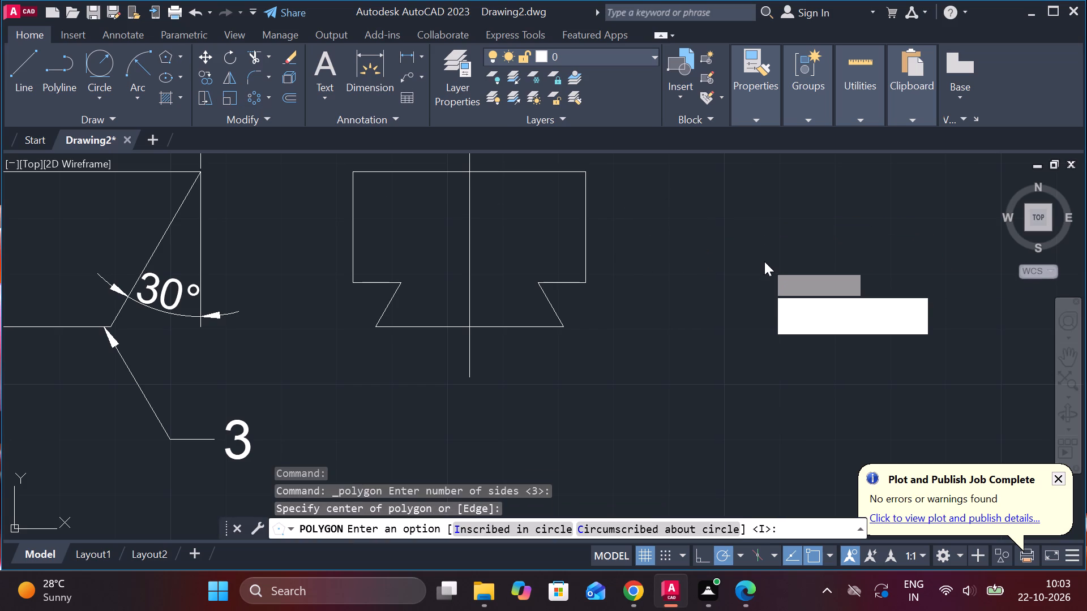
drag(788, 304, 764, 261)
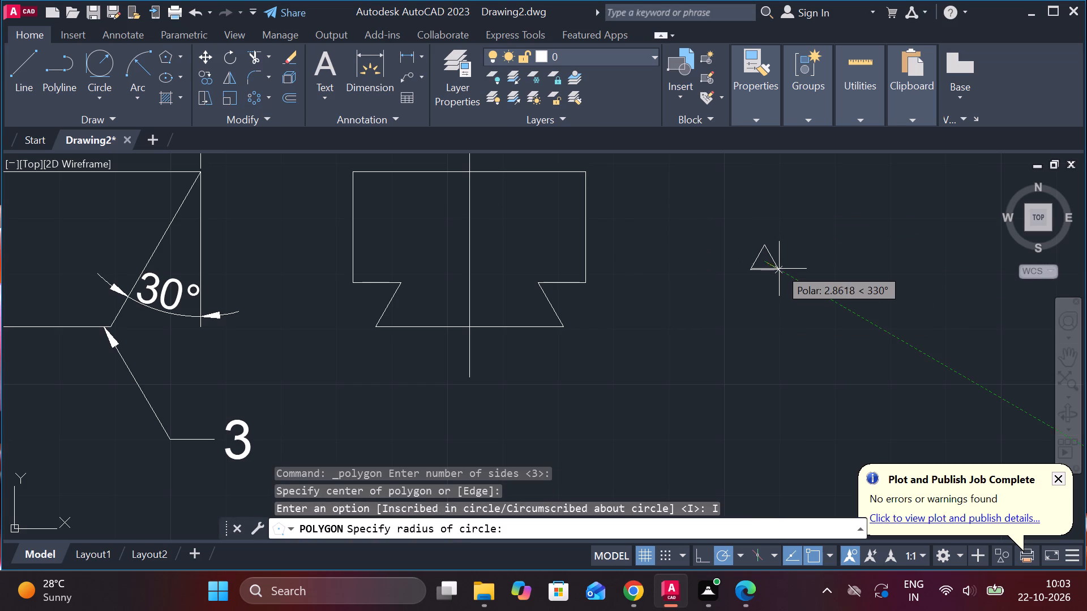
key(2)
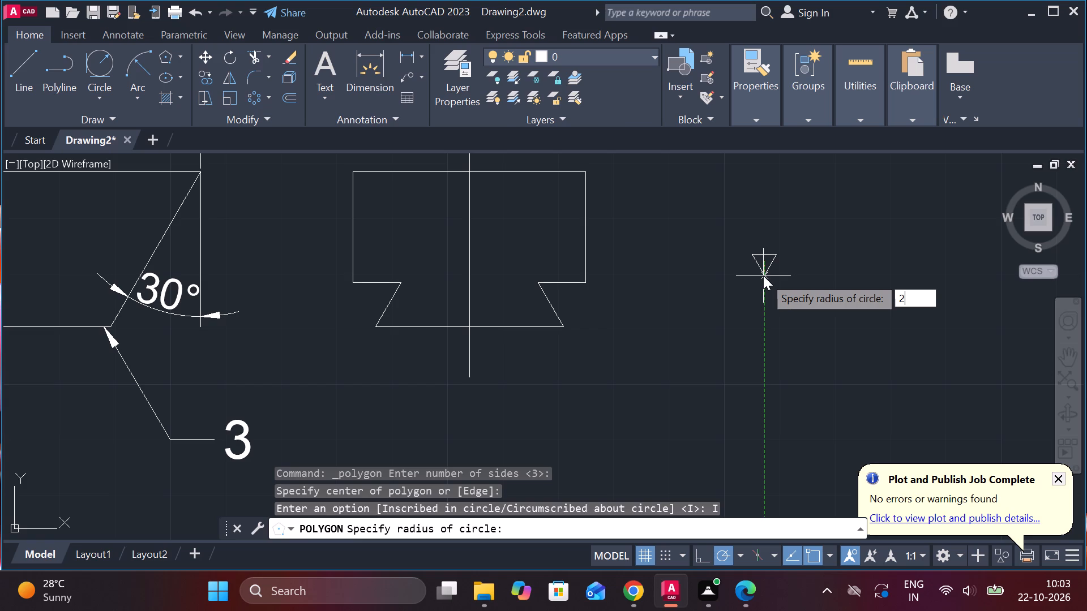
key(space)
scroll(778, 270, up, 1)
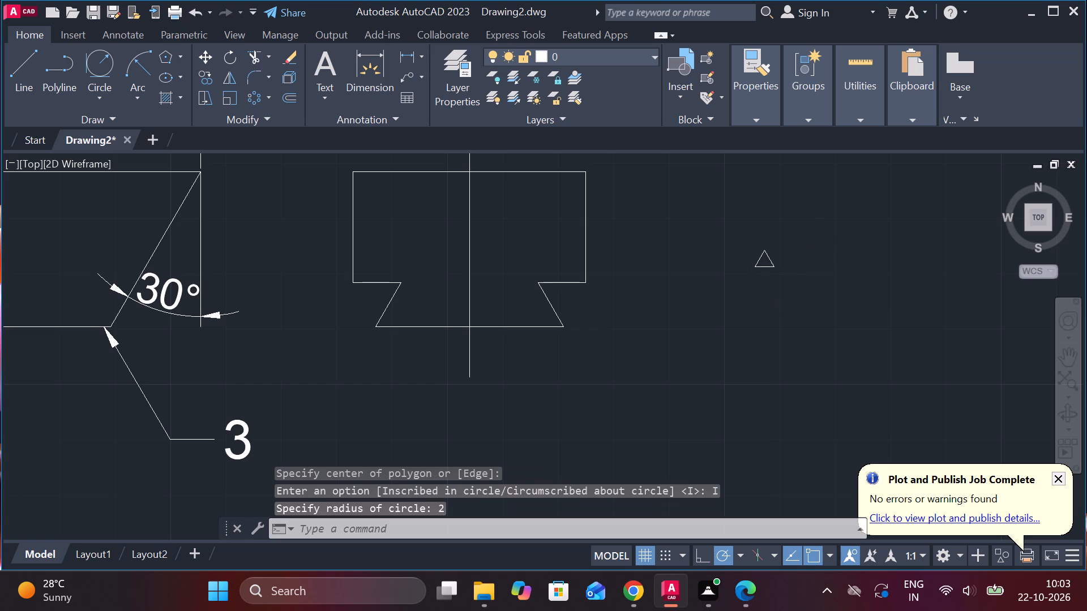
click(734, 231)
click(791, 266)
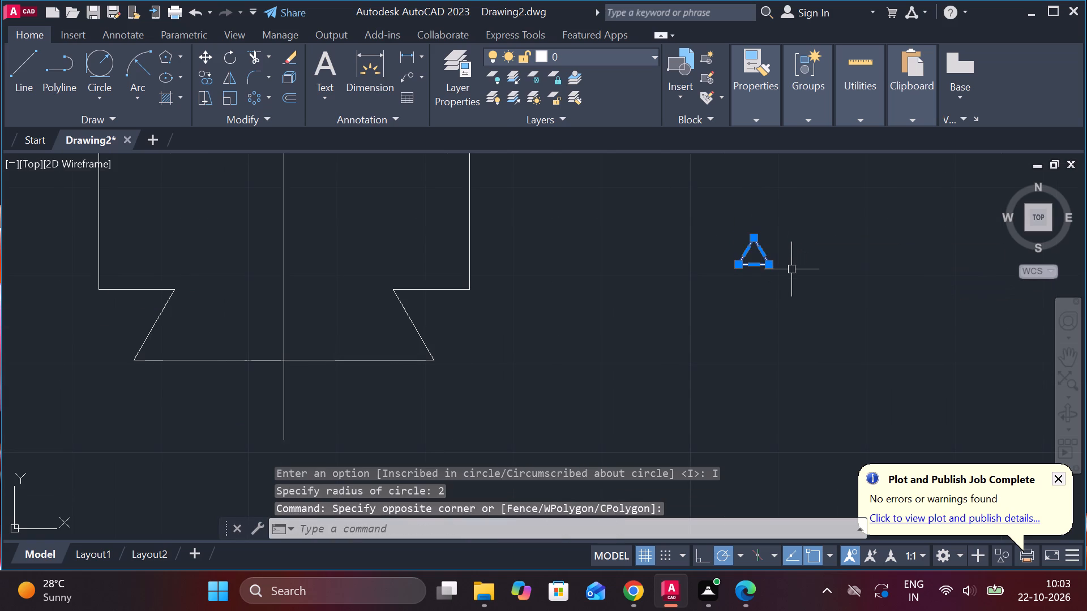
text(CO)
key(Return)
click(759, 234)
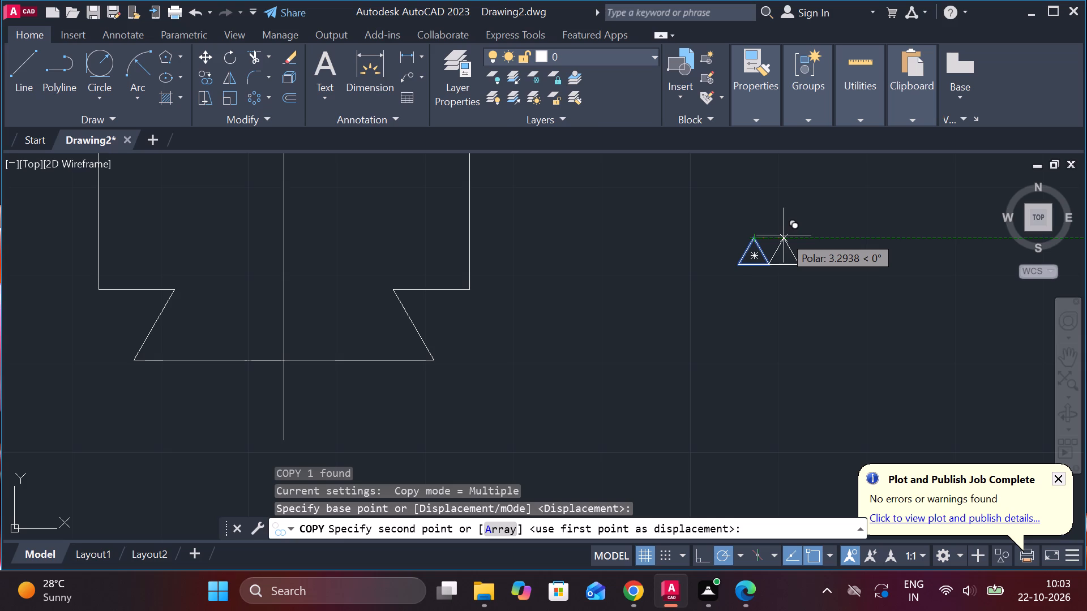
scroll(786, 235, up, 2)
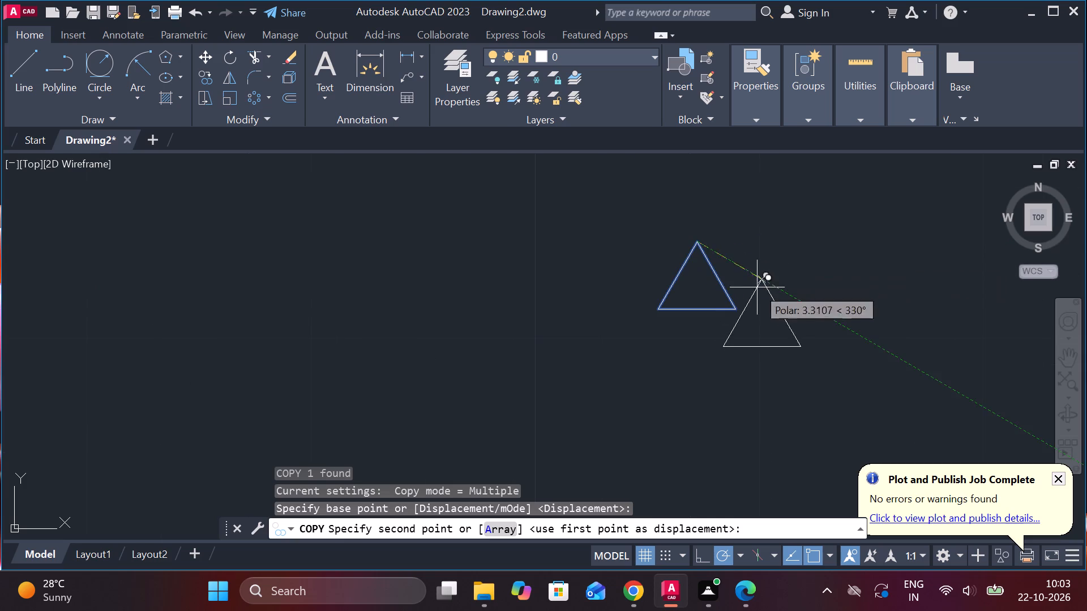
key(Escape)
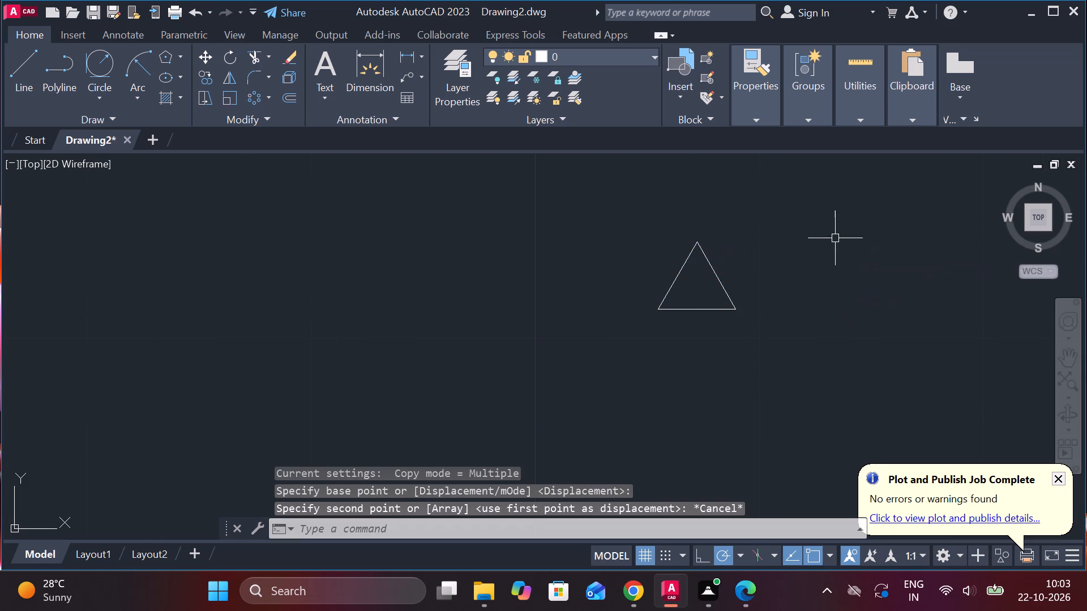
Copy the radius 2 triangle once alongside itself so the two triangles touch at their base corners.
click(636, 235)
click(808, 336)
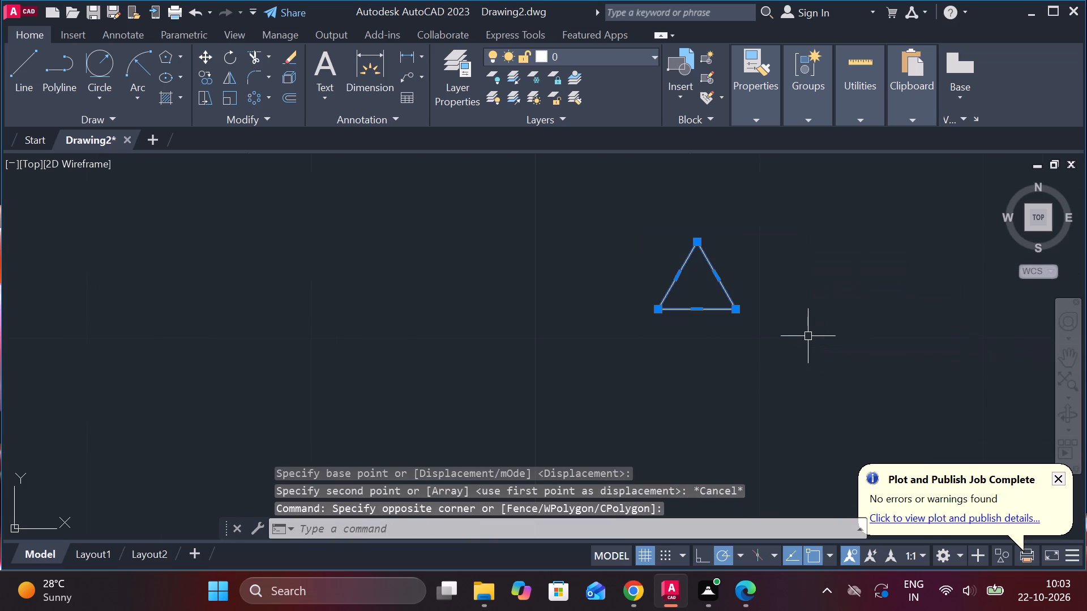
text(CO)
key(Return)
click(656, 312)
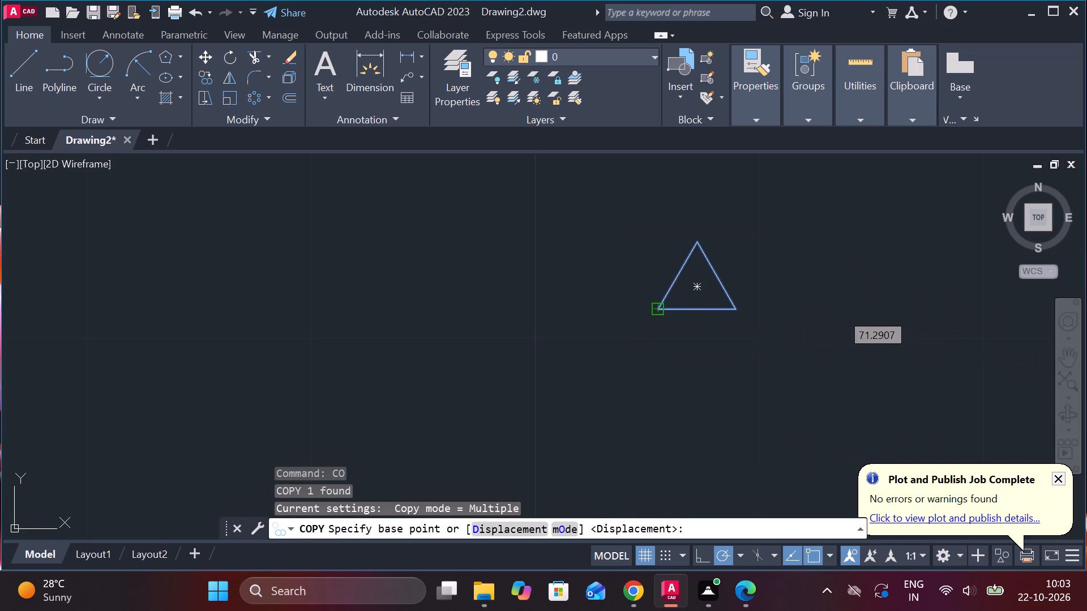
click(738, 313)
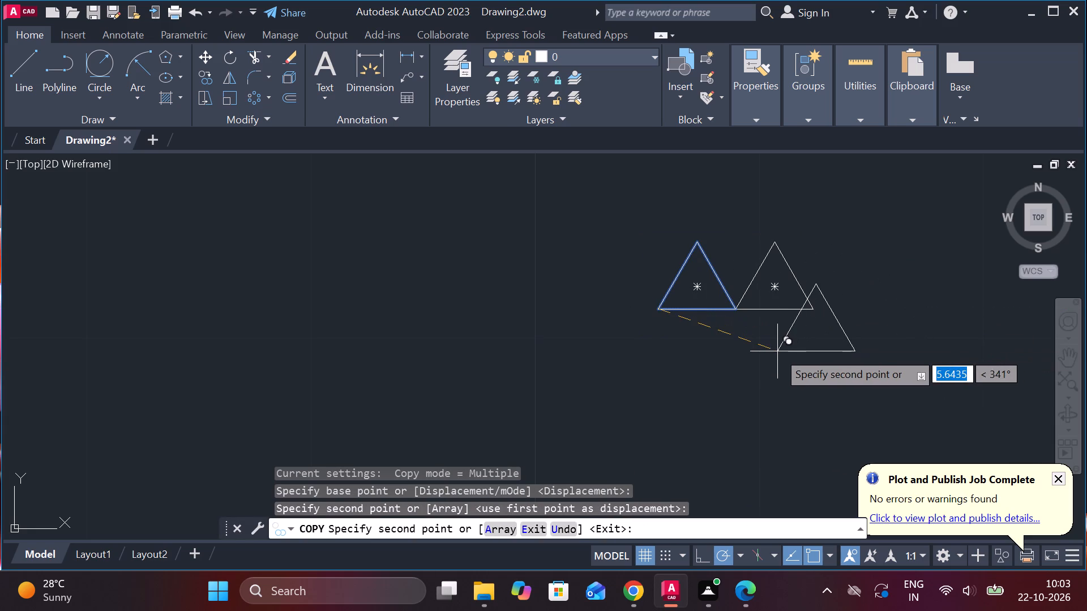
key(Escape)
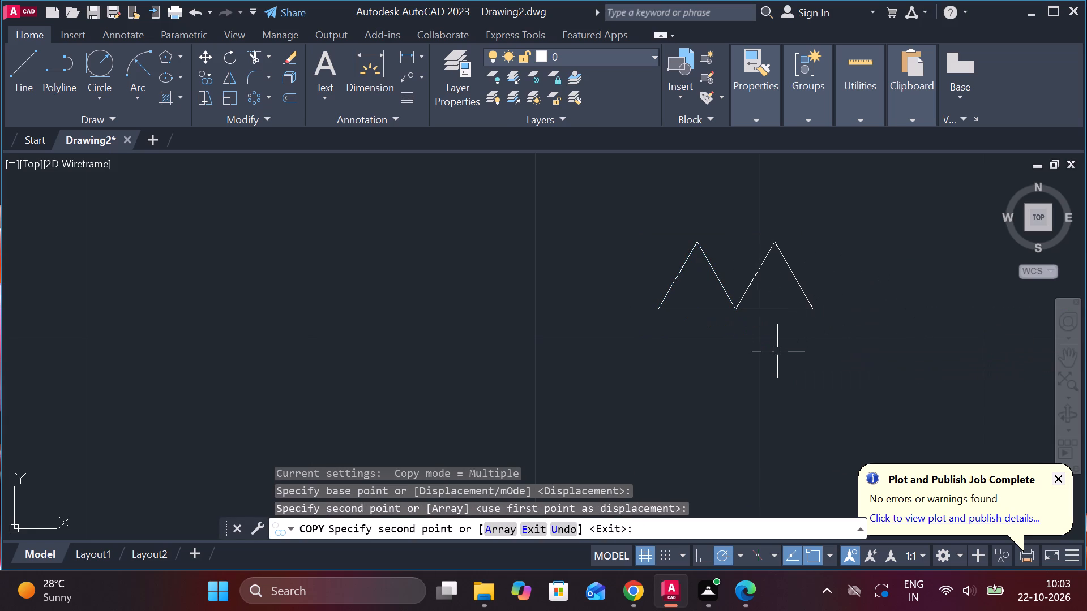
Draw a horizontal line about 6.9 long across the apexes of the two triangles, spanning their overall width.
key(l)
key(Return)
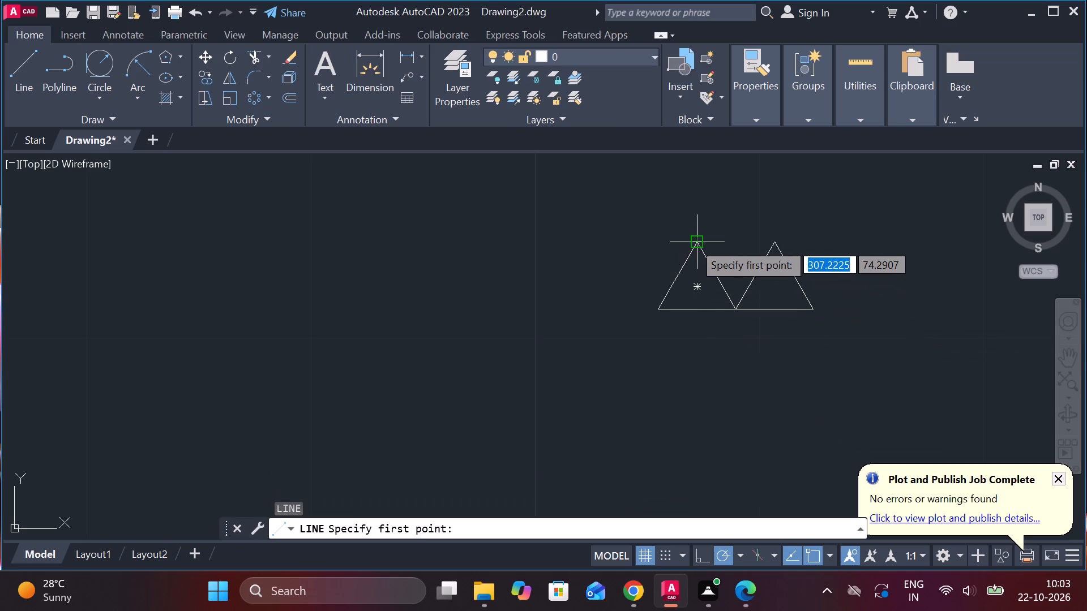
click(657, 242)
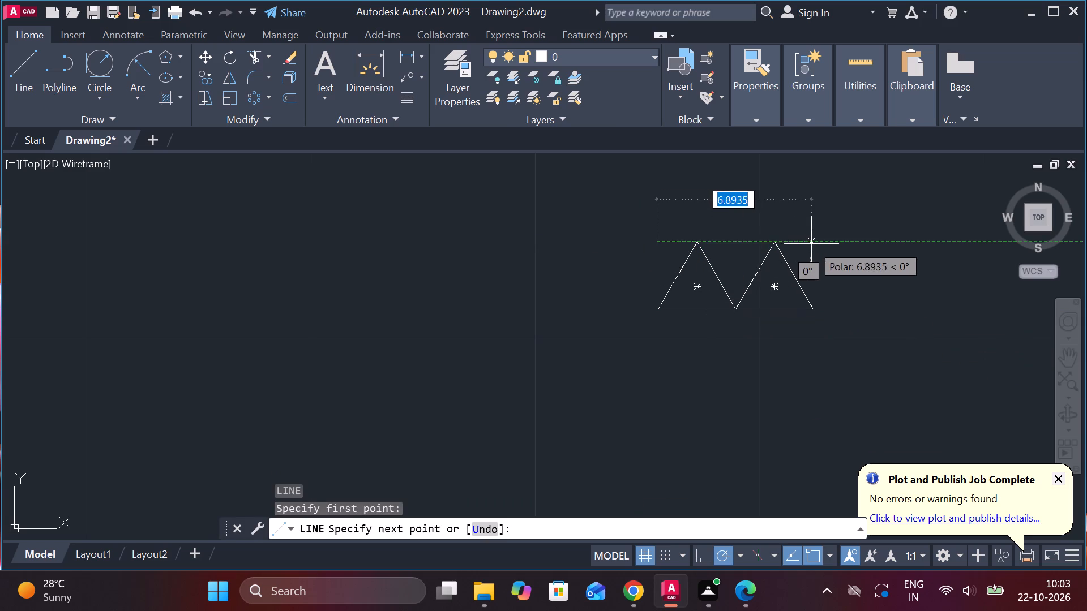
click(811, 244)
key(Escape)
Move the two triangles and their top line so the line's left end meets the dovetail view's right shoulder corner.
scroll(951, 282, down, 2)
click(754, 242)
click(970, 310)
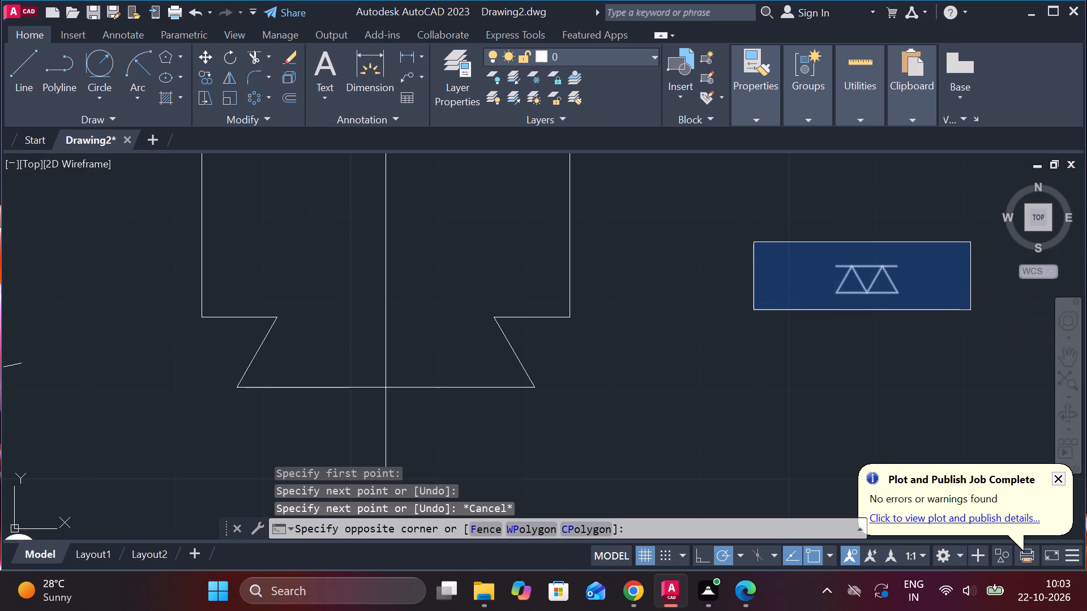
key(m)
key(Return)
scroll(845, 249, up, 2)
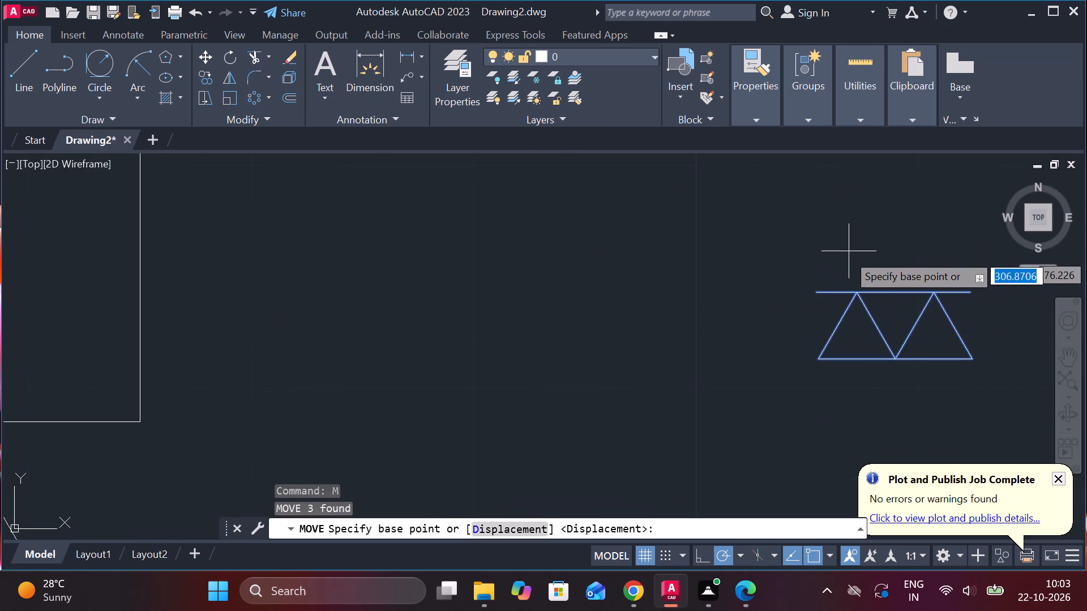
click(818, 294)
scroll(818, 294, down, 2)
scroll(558, 345, up, 1)
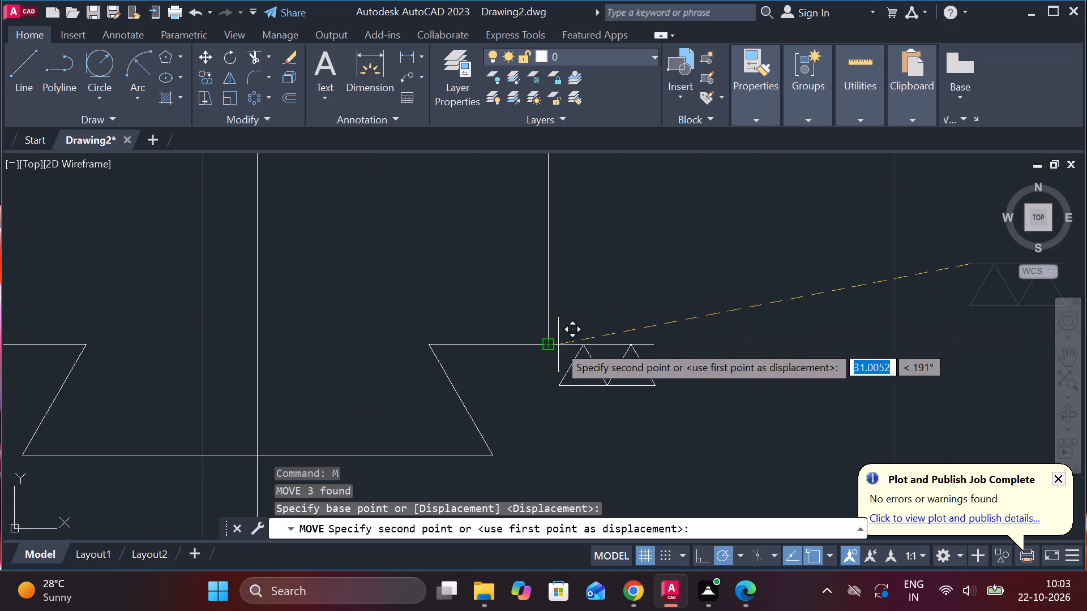
click(550, 345)
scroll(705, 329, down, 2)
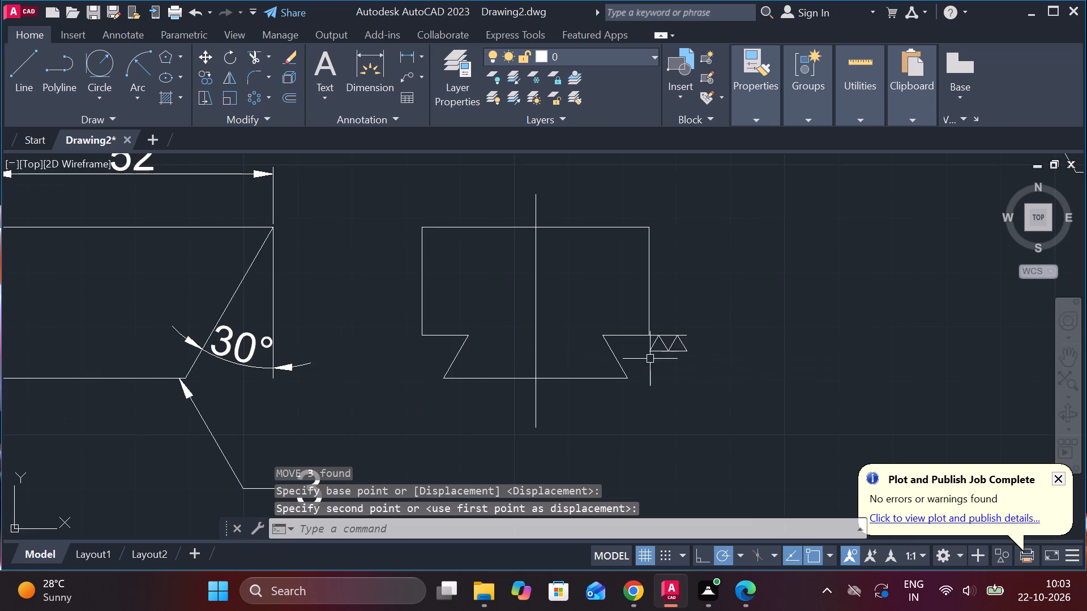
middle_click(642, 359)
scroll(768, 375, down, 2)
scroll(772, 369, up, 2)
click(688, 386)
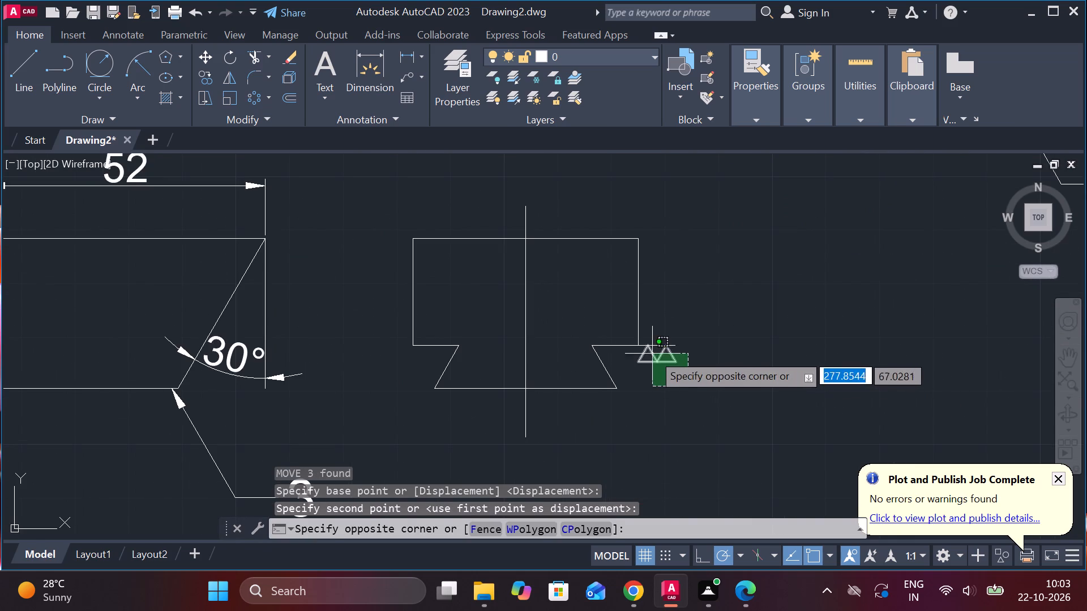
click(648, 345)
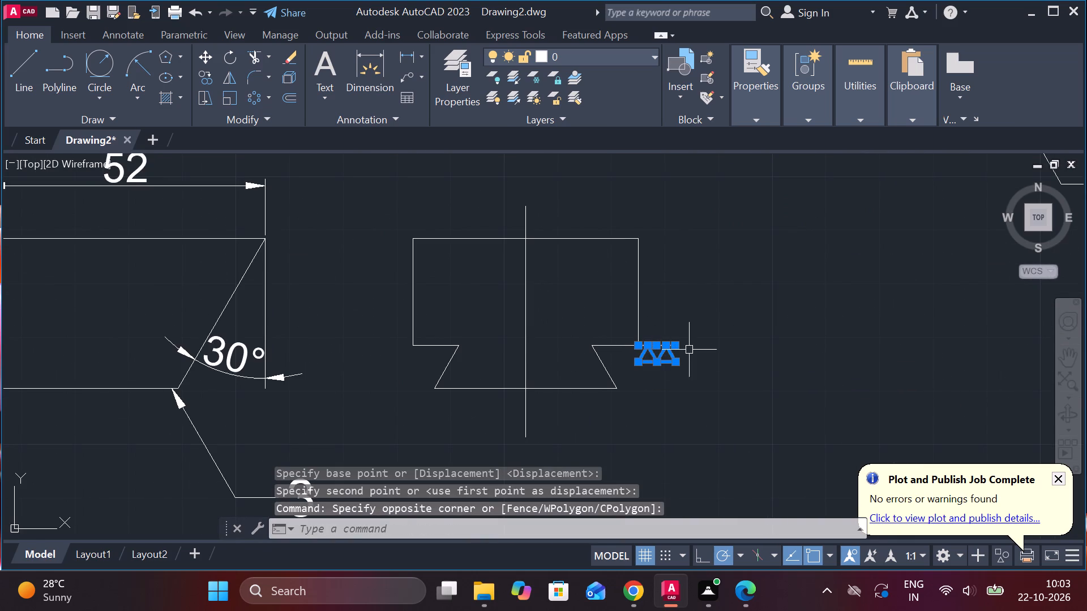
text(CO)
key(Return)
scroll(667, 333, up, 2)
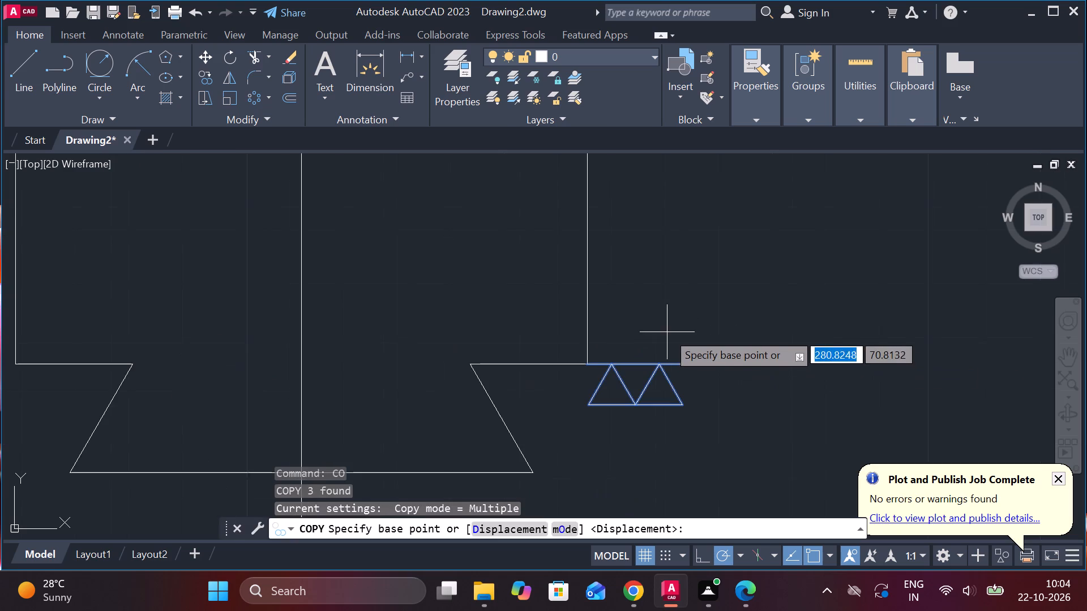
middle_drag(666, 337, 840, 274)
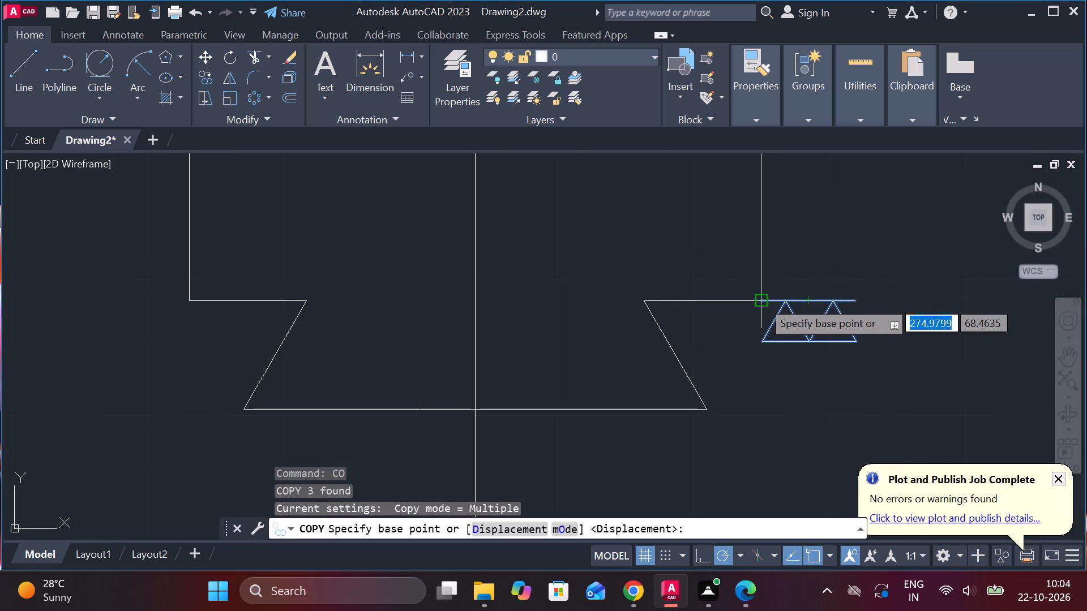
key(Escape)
Copy the two triangles without their top line, placing an apex on the dovetail view's bottom edge, left of the centre line.
click(865, 353)
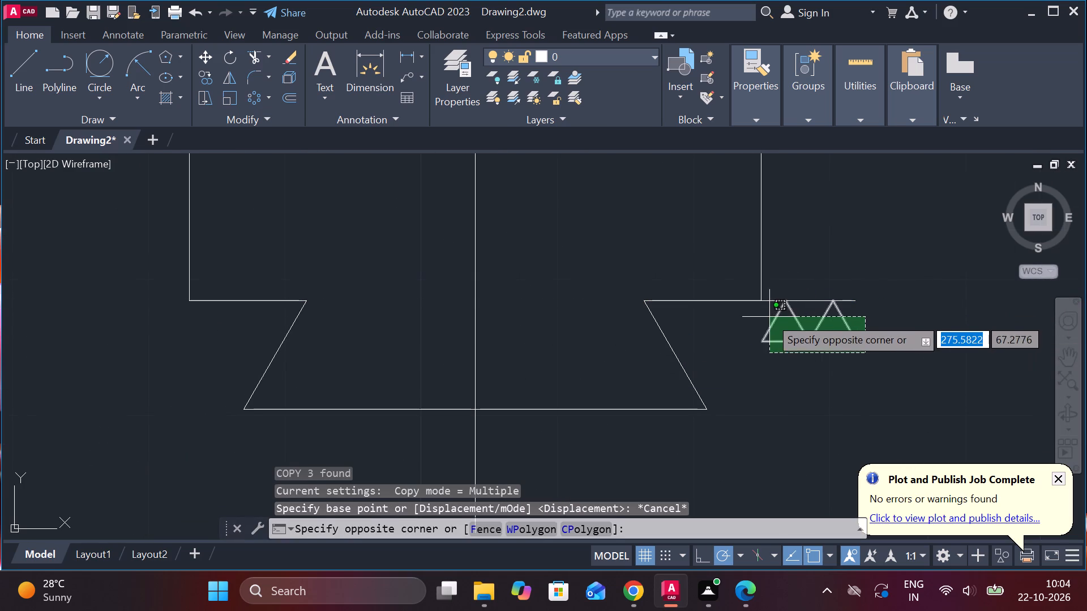
click(752, 312)
text(CO)
key(Return)
click(786, 295)
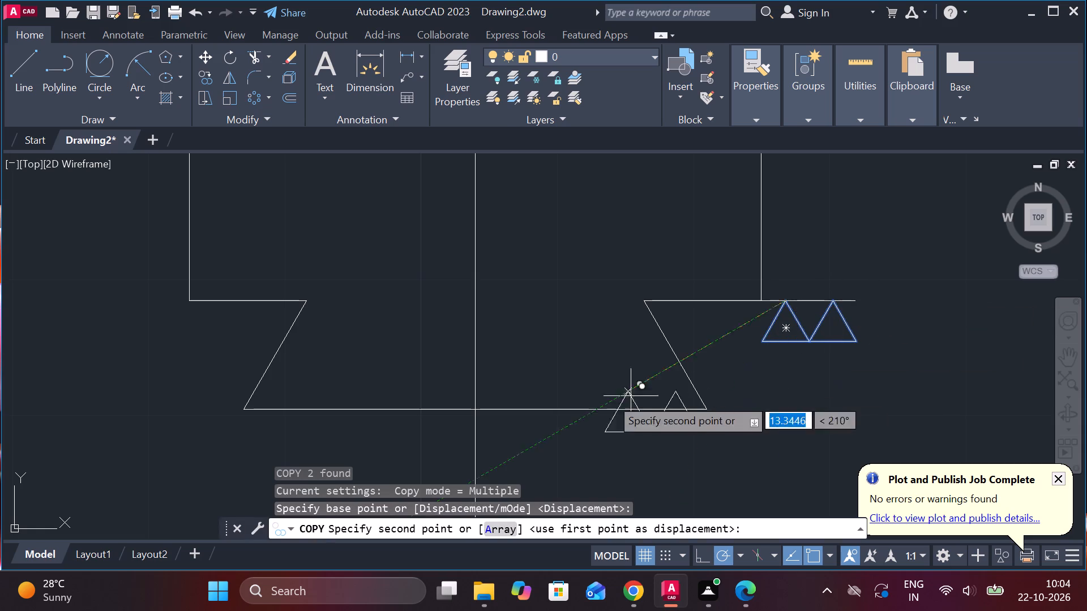
middle_drag(598, 400, 751, 273)
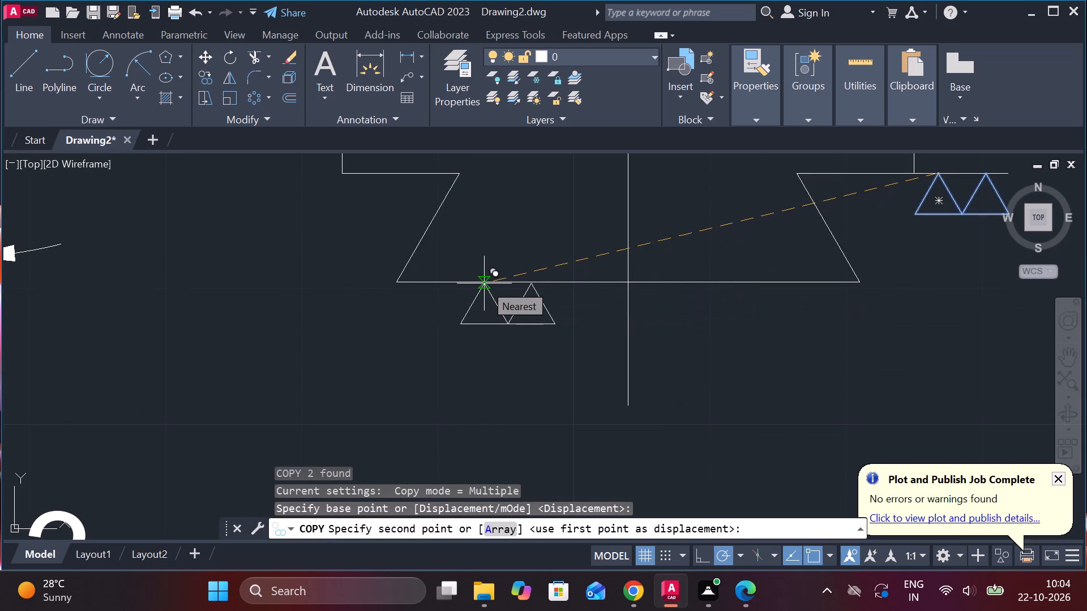
click(484, 283)
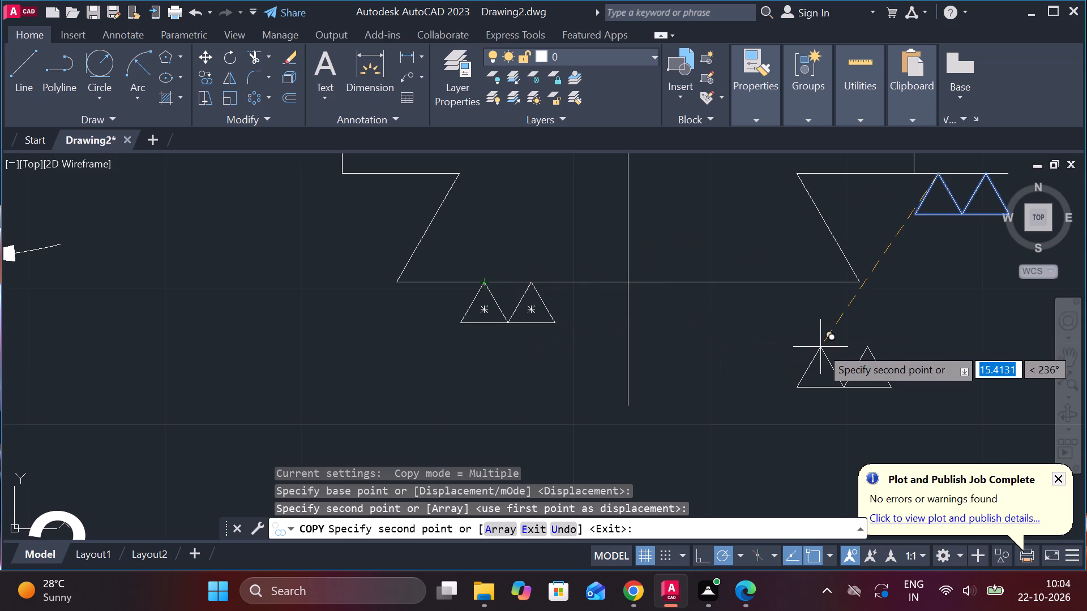
middle_drag(820, 347, 808, 345)
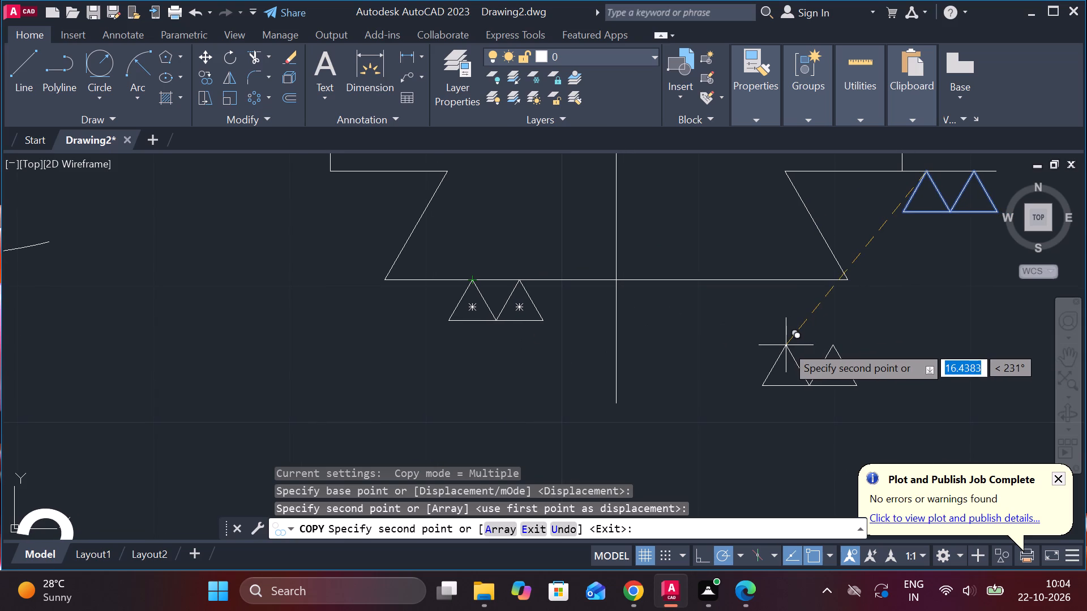
key(Escape)
Copy the triangle pair under the dovetail's bottom edge into the empty space to the right of the part 2 label.
scroll(848, 349, down, 1)
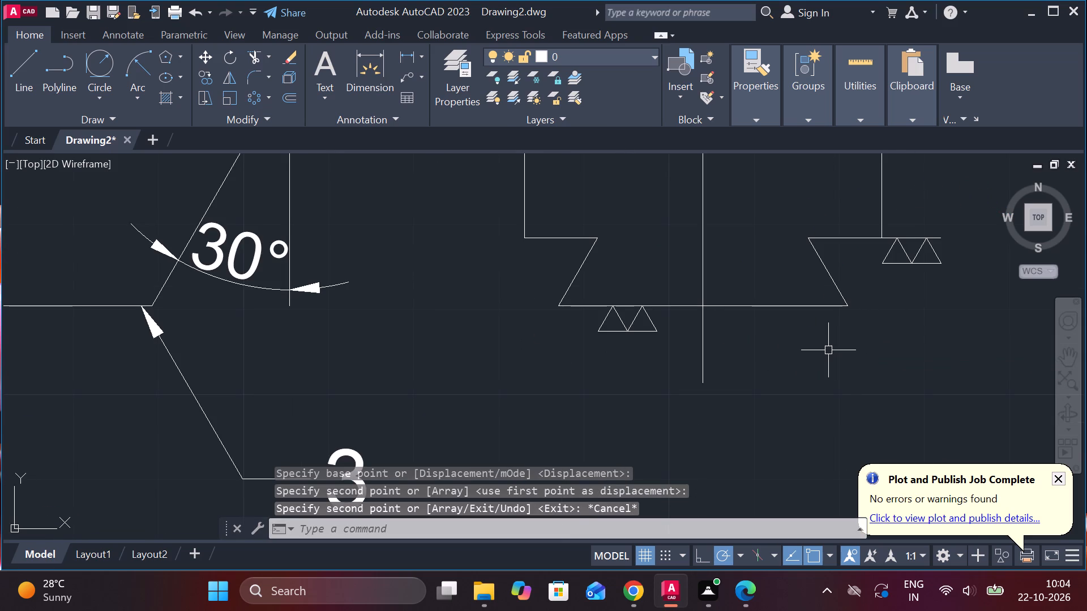
click(671, 350)
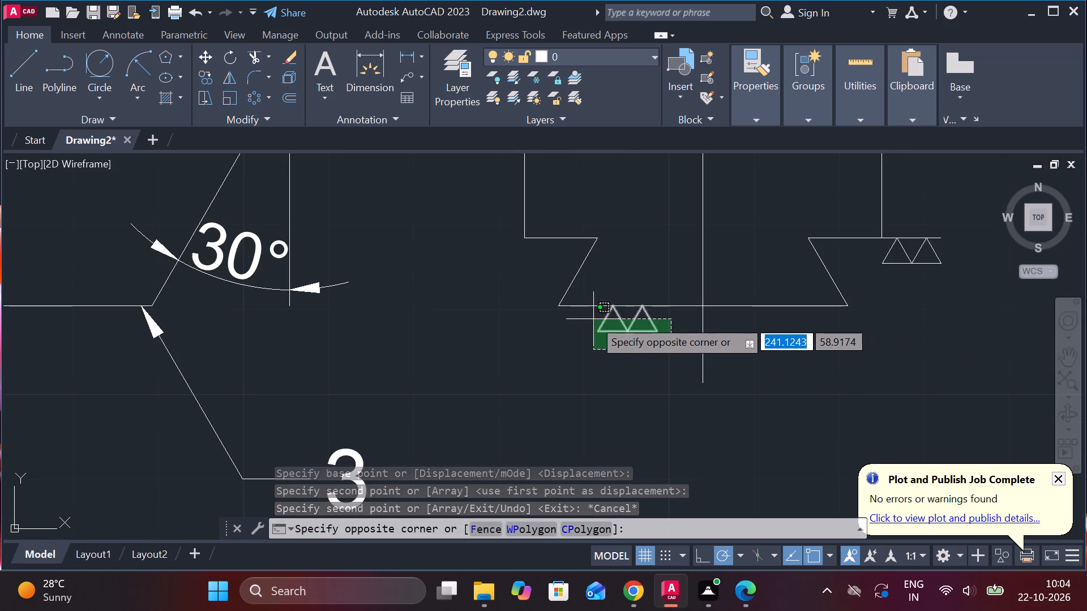
click(593, 319)
text(CO)
key(Return)
click(598, 347)
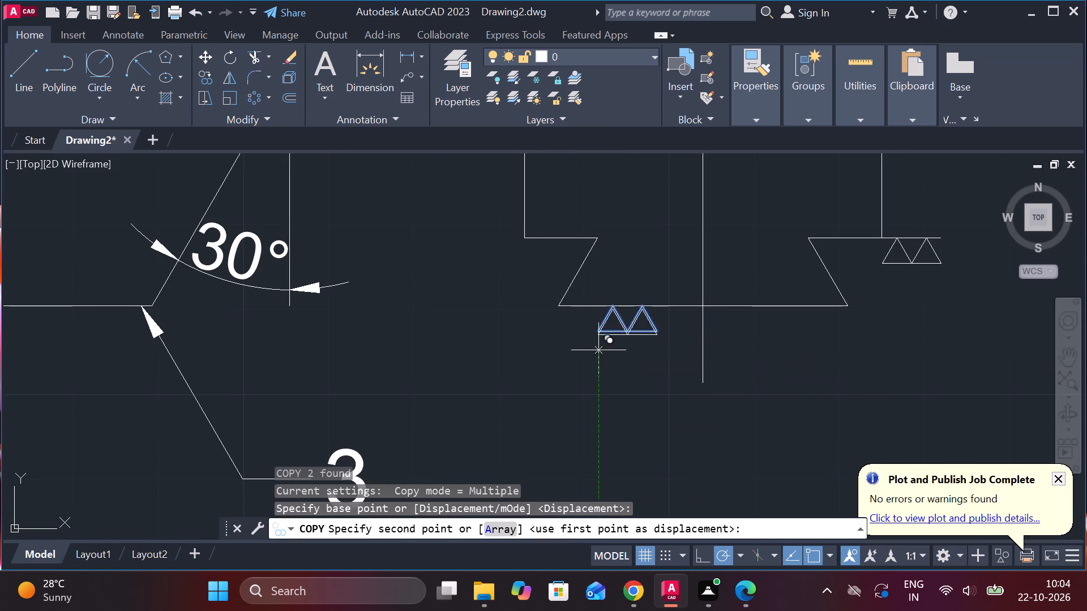
scroll(667, 386, down, 2)
middle_drag(717, 376, 383, 382)
click(914, 258)
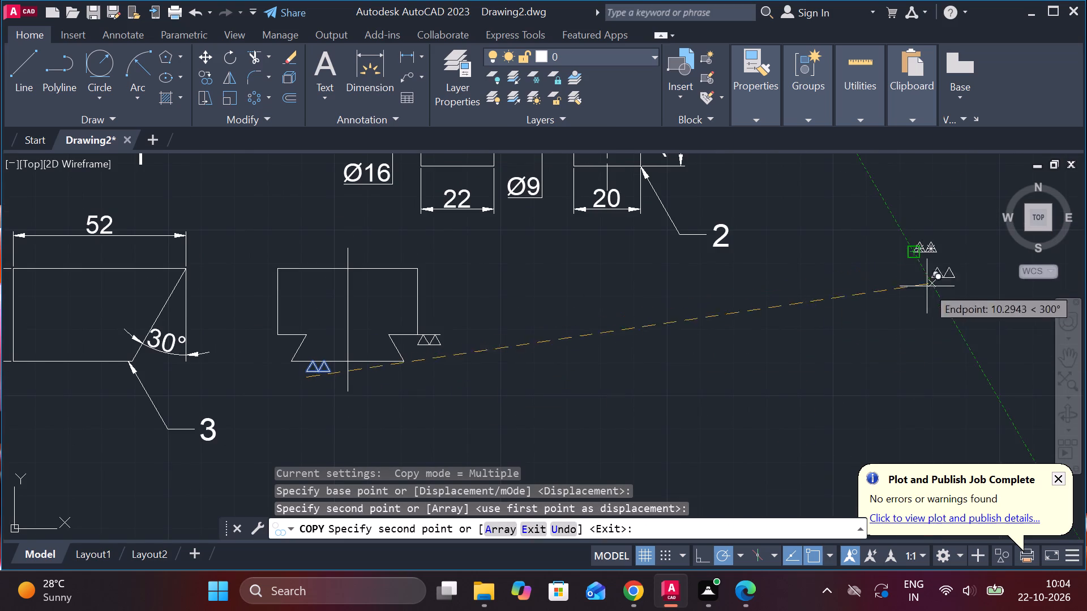
key(Escape)
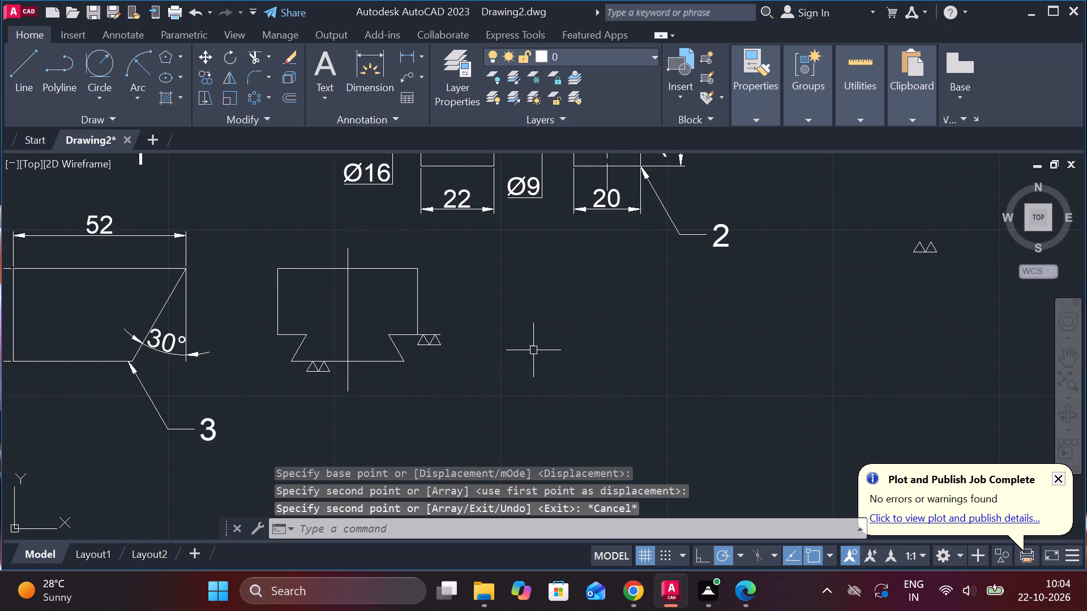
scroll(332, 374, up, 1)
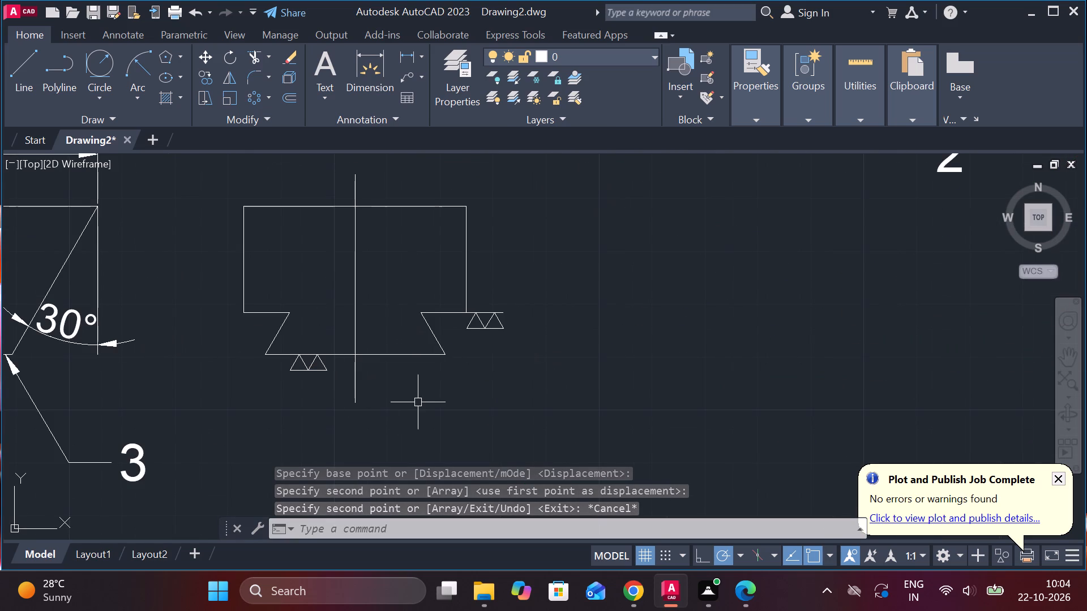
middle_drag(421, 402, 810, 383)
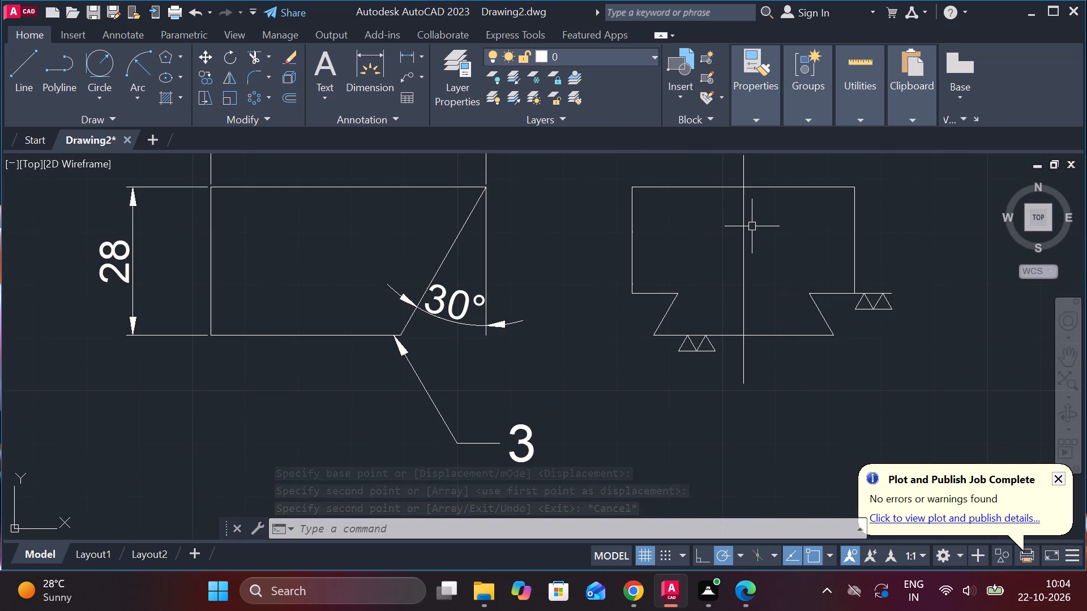
Set the linetype of the dovetail view's vertical centre line to CENTER.
click(744, 216)
click(760, 116)
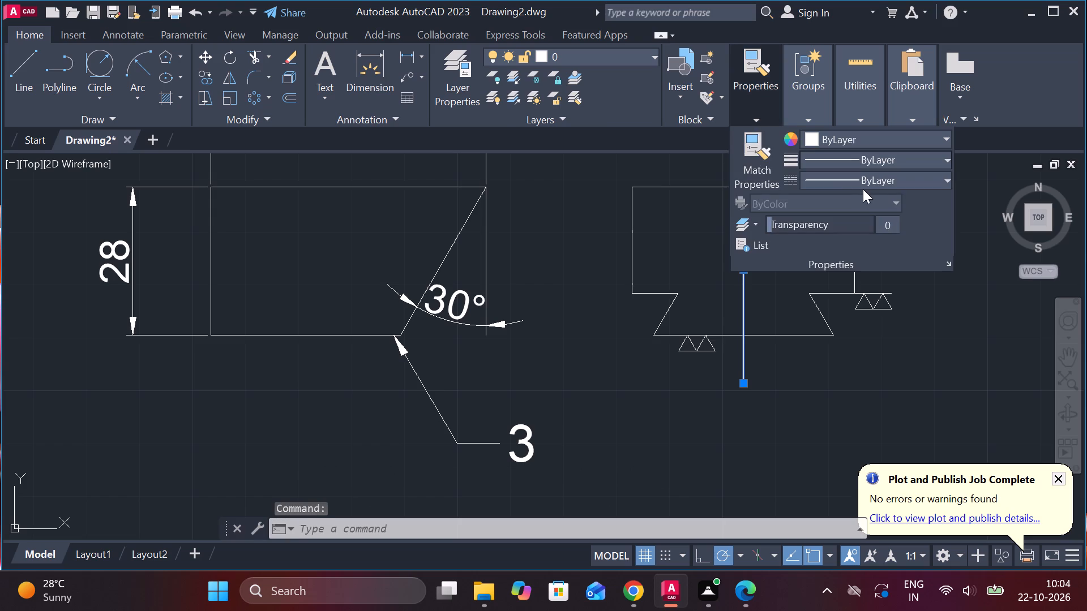
click(863, 189)
click(861, 236)
key(Escape)
Add an angular dimension between the dovetail's left slanted side and its bottom edge, placing the arc inside the view.
middle_drag(751, 380, 706, 389)
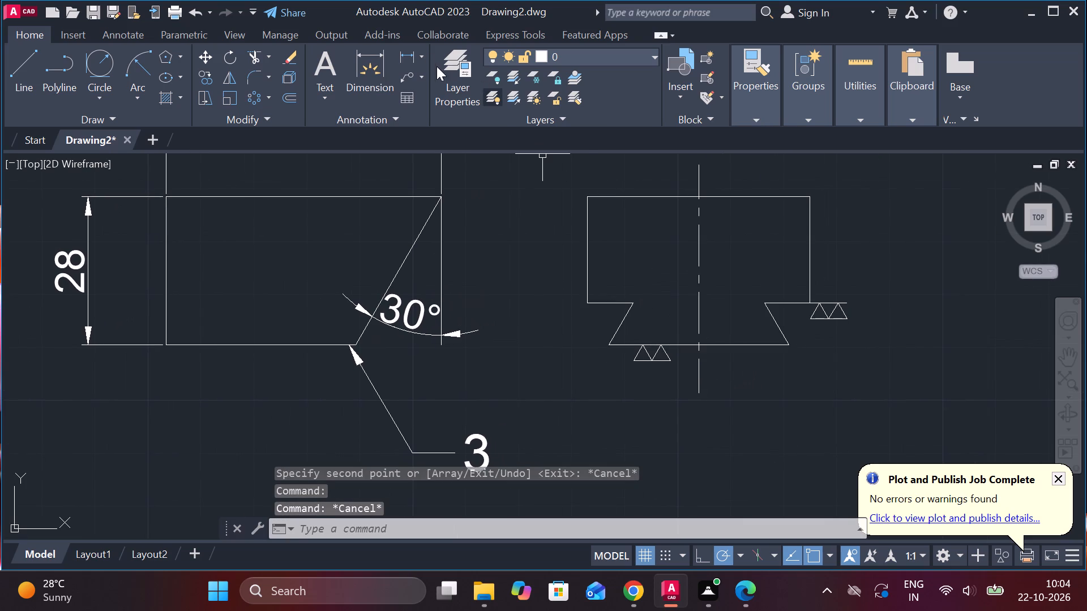
click(421, 55)
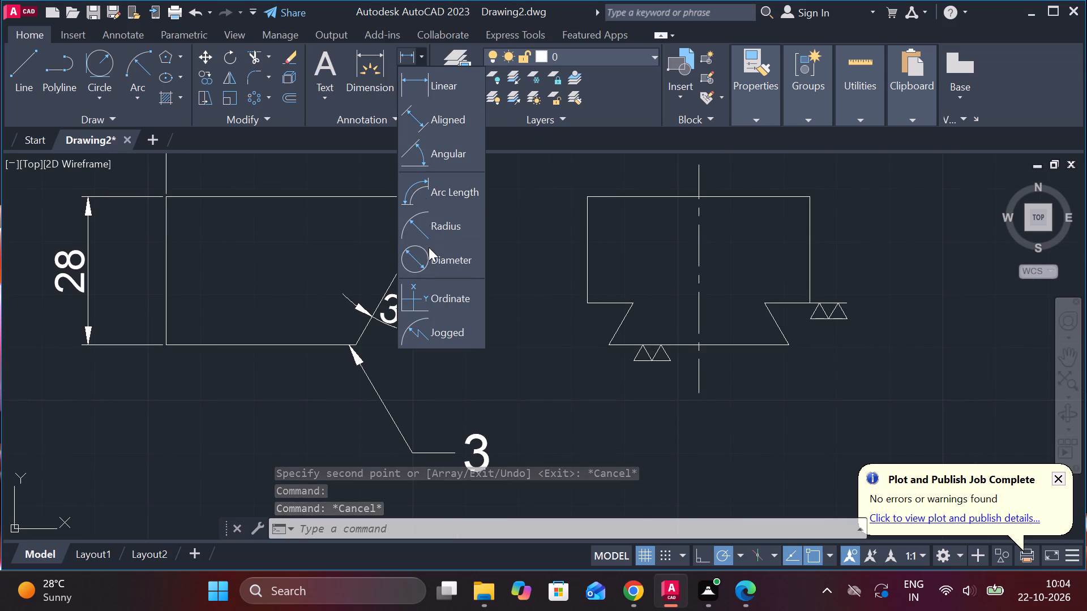
click(436, 146)
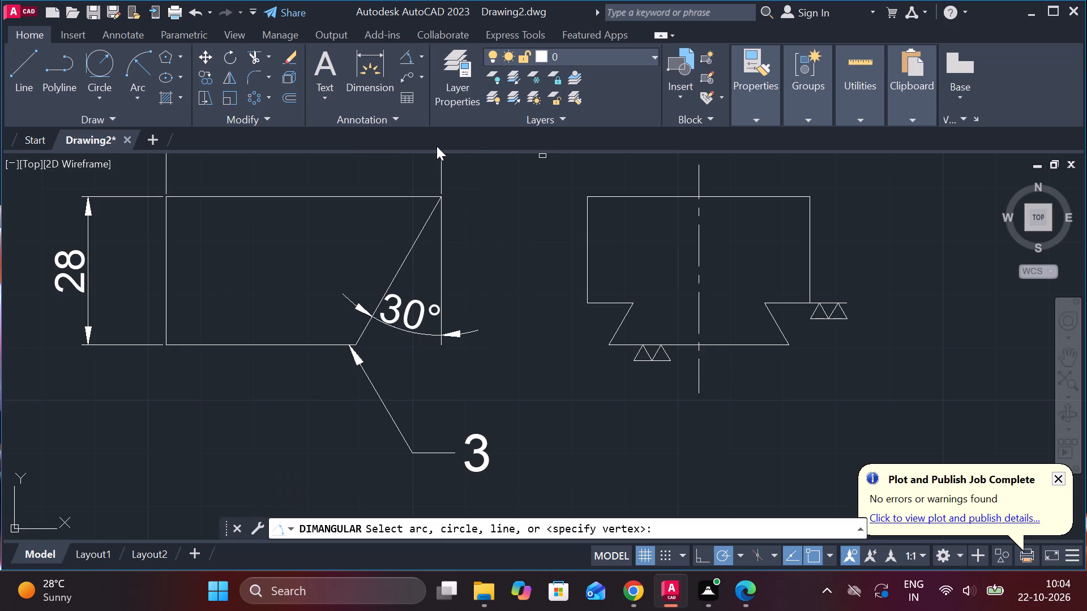
click(620, 317)
click(618, 342)
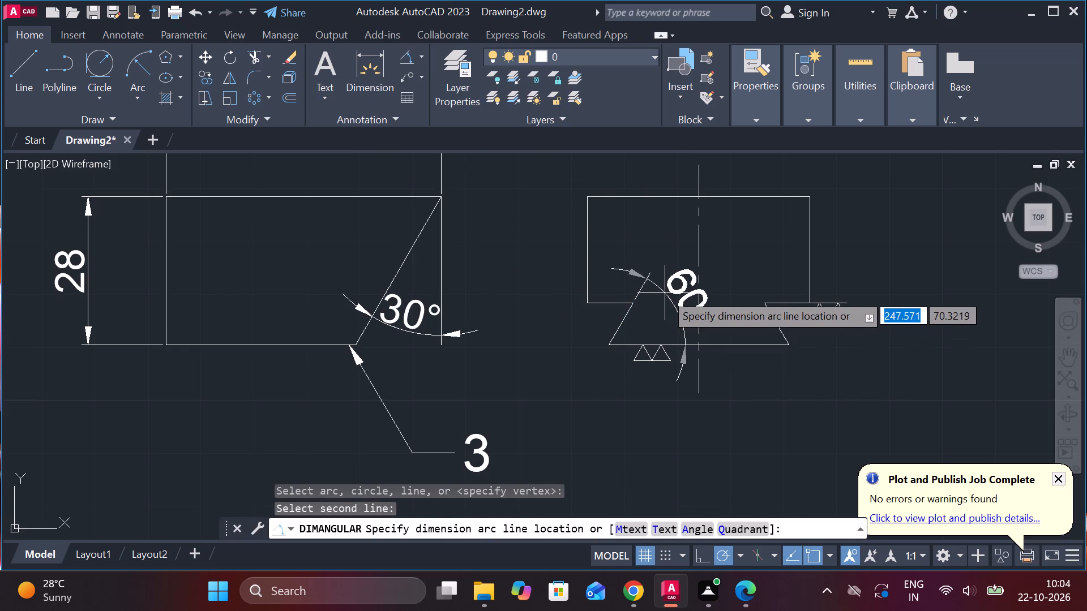
click(666, 291)
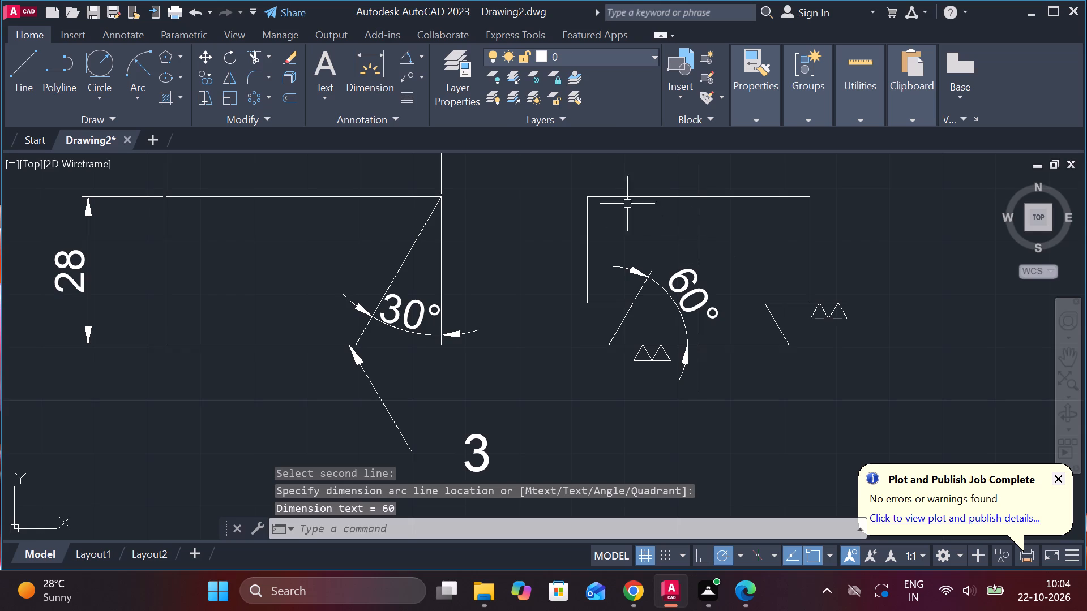
Add aligned vertical dimensions left of the dovetail view for the upper block's height and the dovetail's height.
click(427, 50)
click(418, 61)
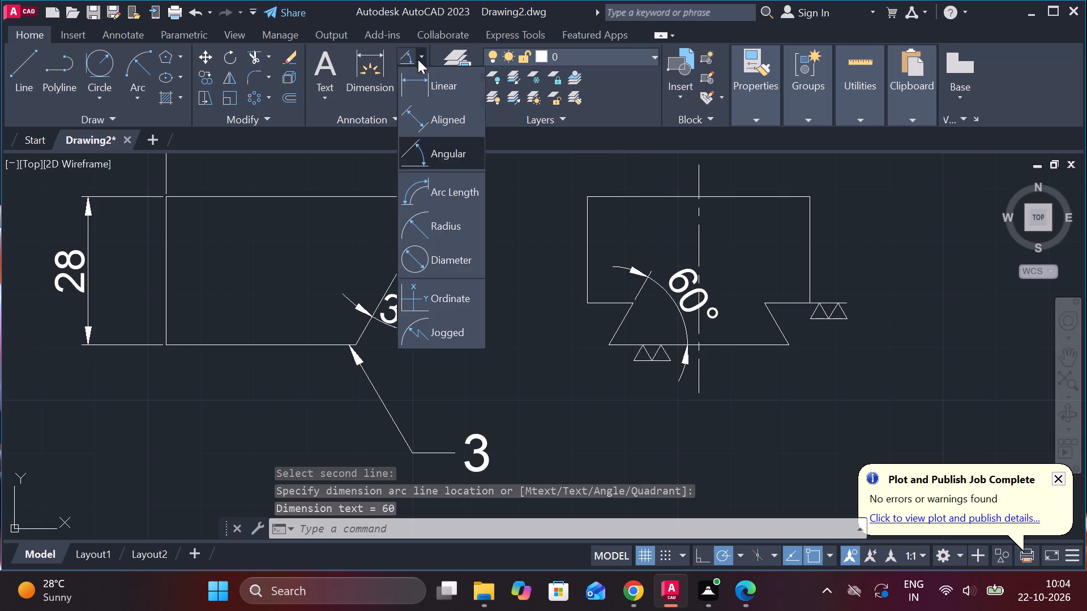
click(418, 76)
click(586, 205)
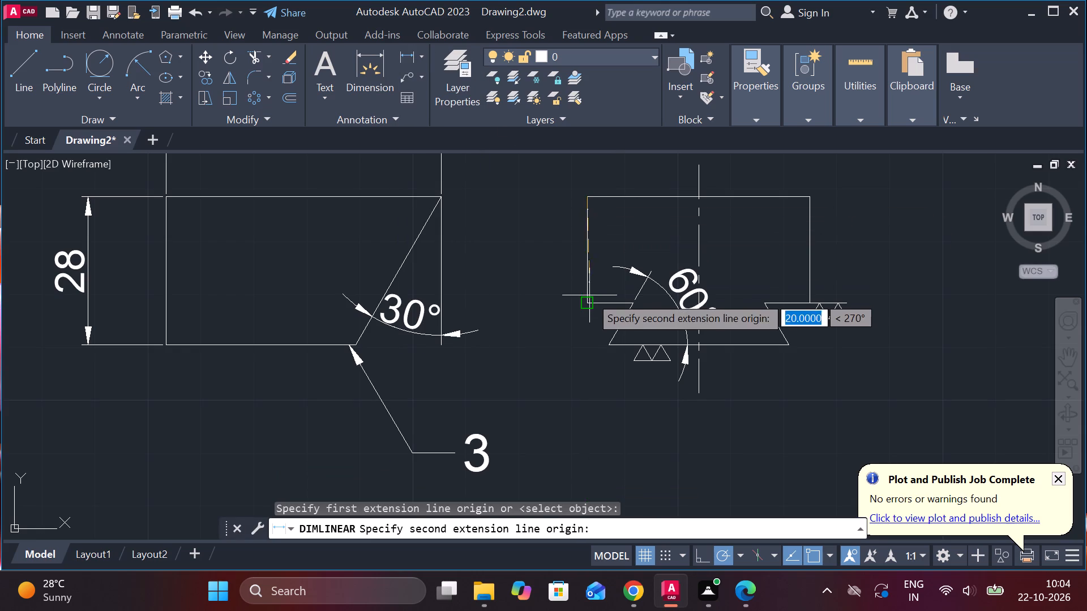
click(589, 298)
click(560, 279)
key(space)
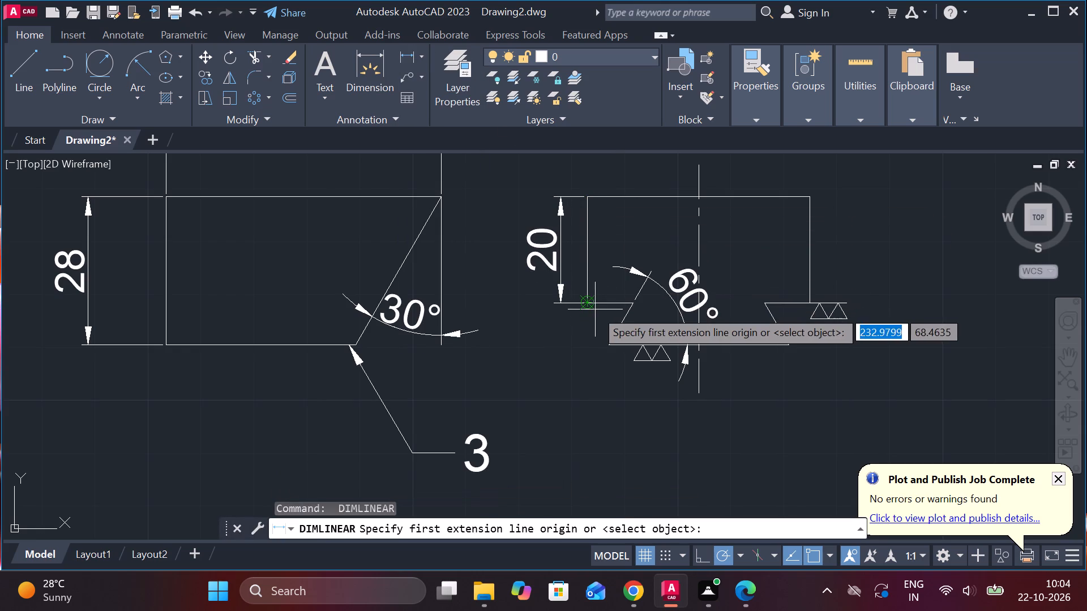
click(595, 309)
click(604, 345)
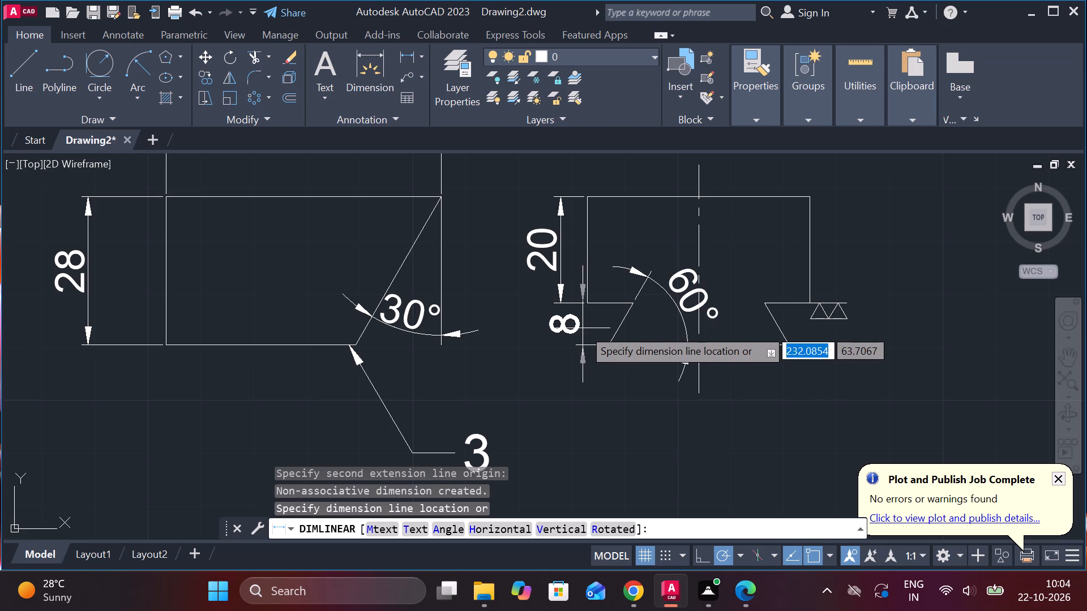
click(564, 301)
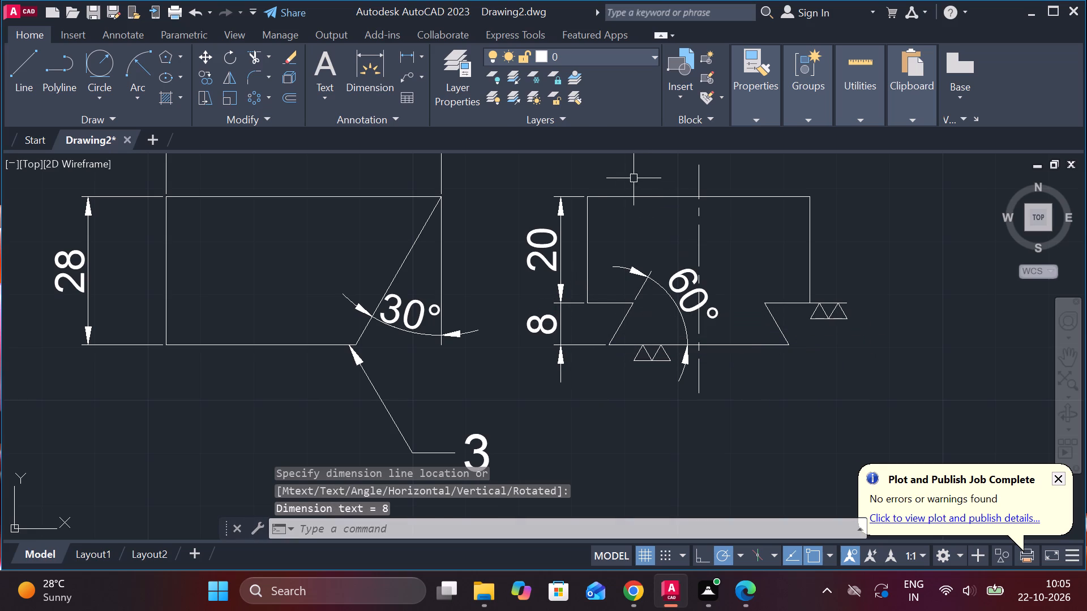
Add horizontal dimensions for the dovetail view's overall top width above it and its bottom edge width below it.
key(space)
click(591, 193)
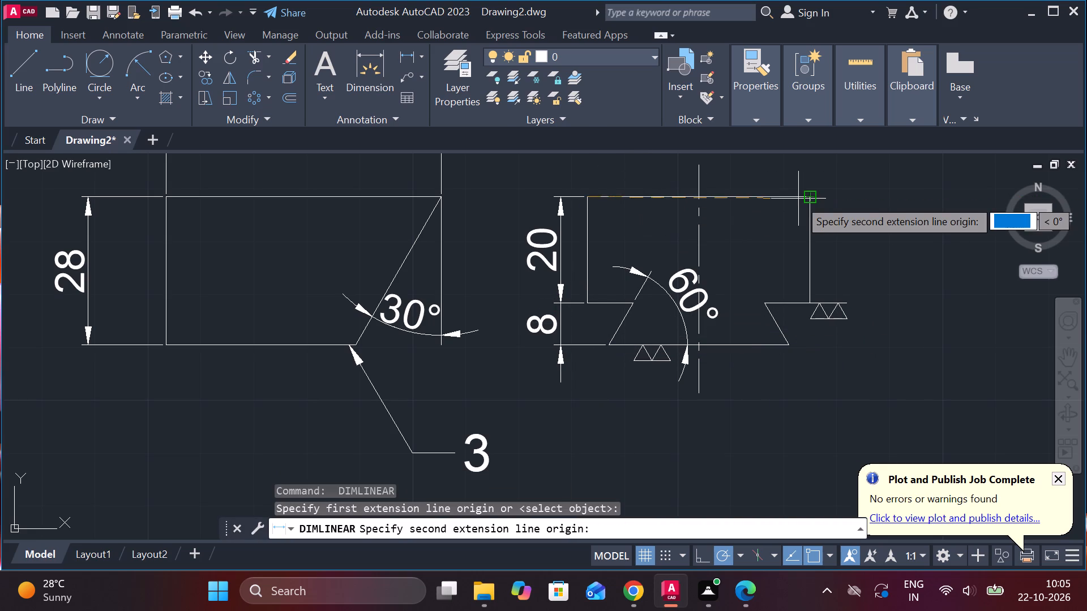
click(810, 200)
middle_drag(738, 235, 734, 296)
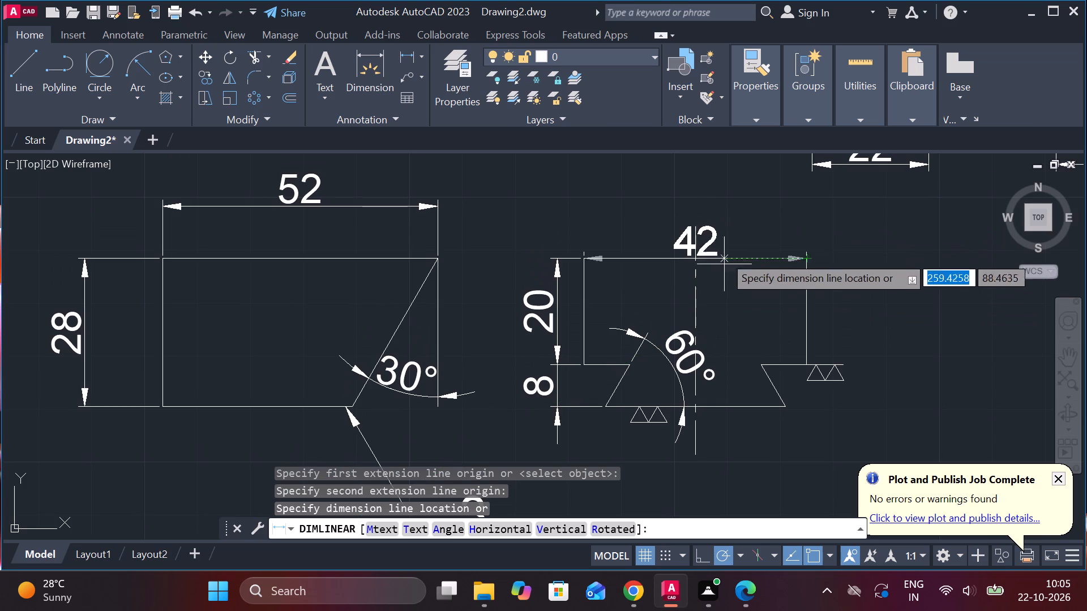
click(717, 226)
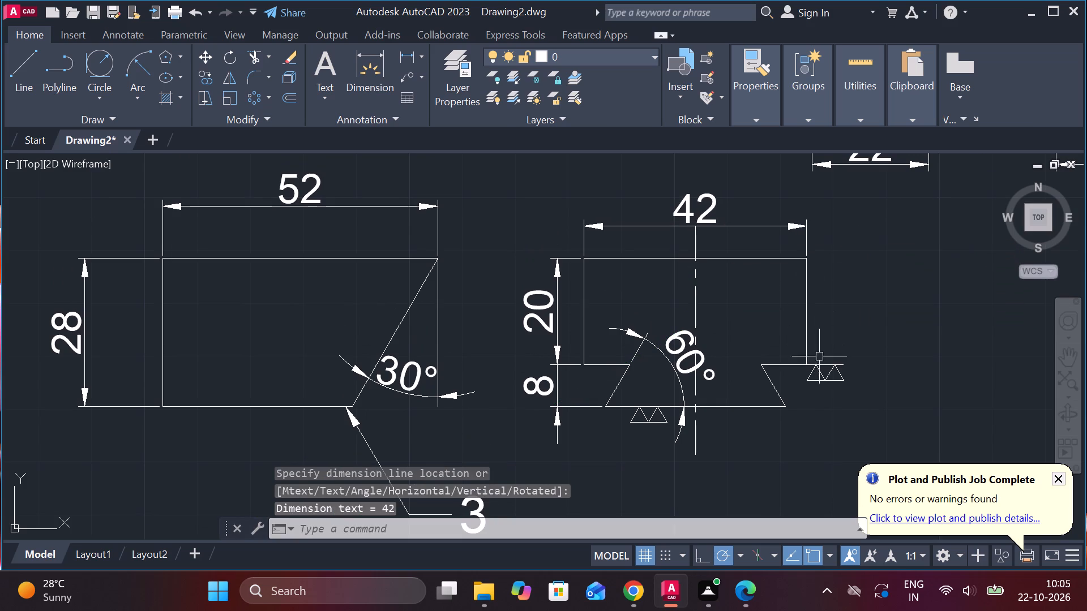
middle_drag(796, 393, 784, 355)
key(space)
click(596, 366)
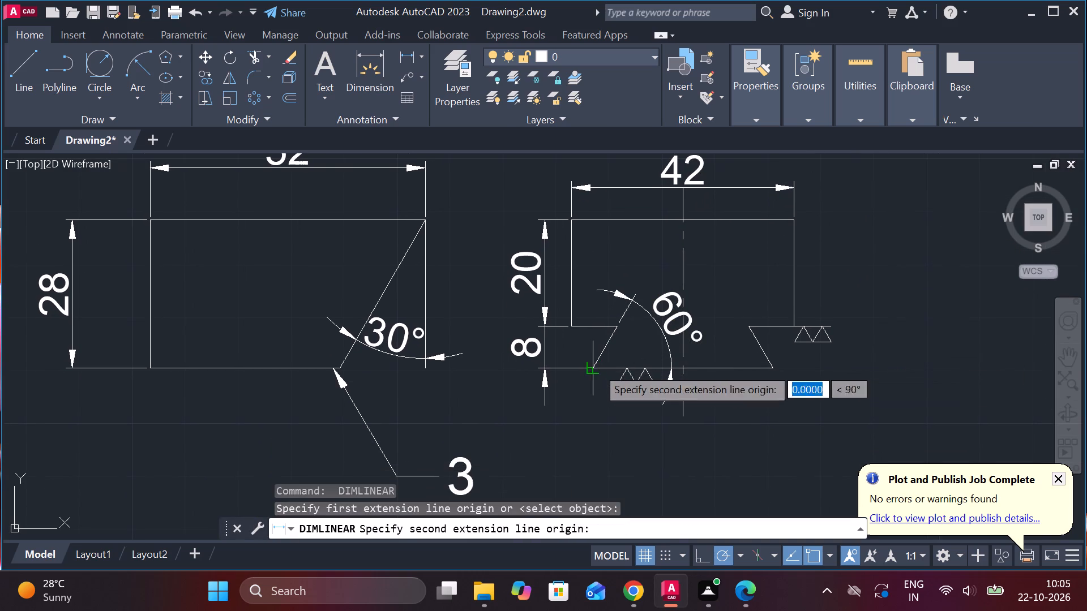
click(768, 368)
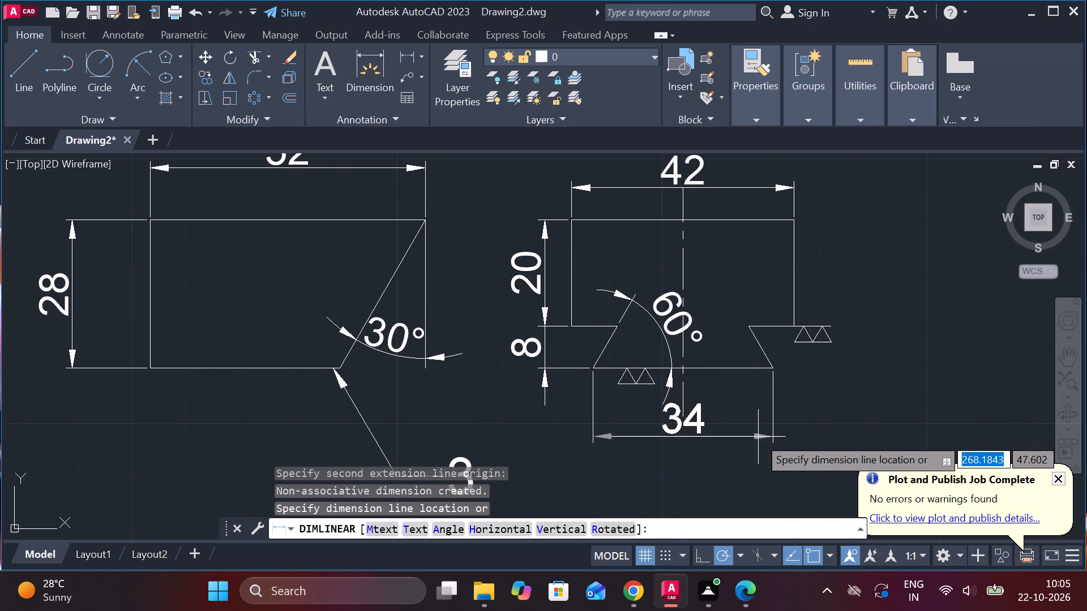
click(757, 442)
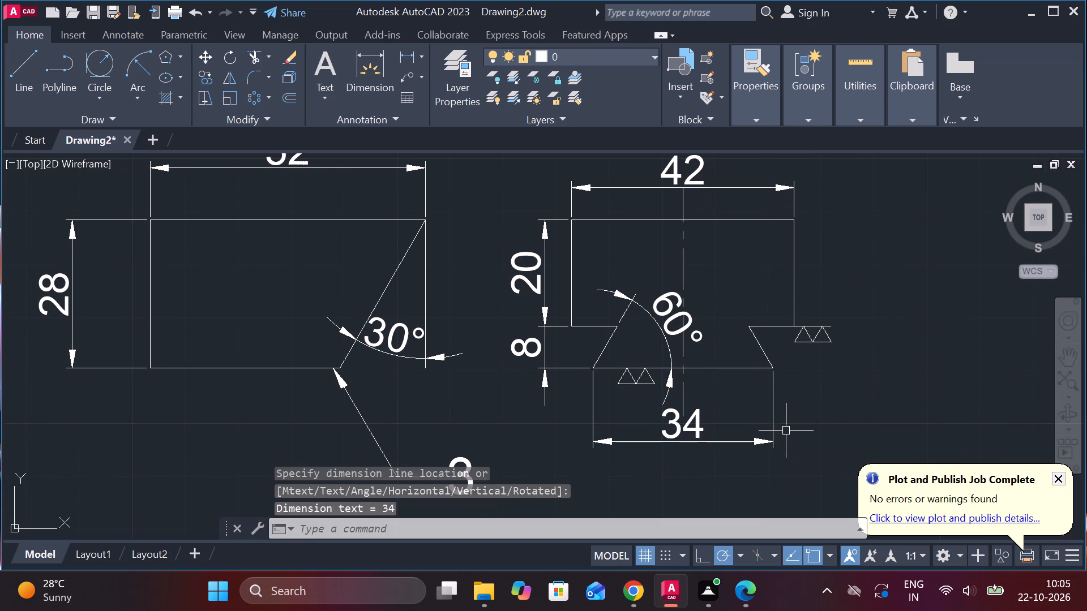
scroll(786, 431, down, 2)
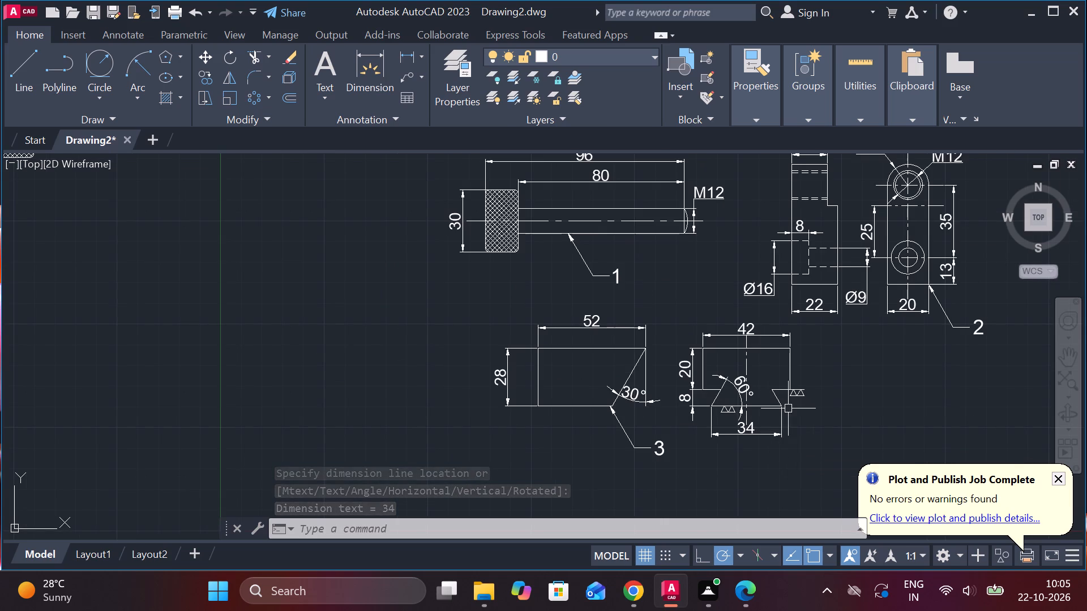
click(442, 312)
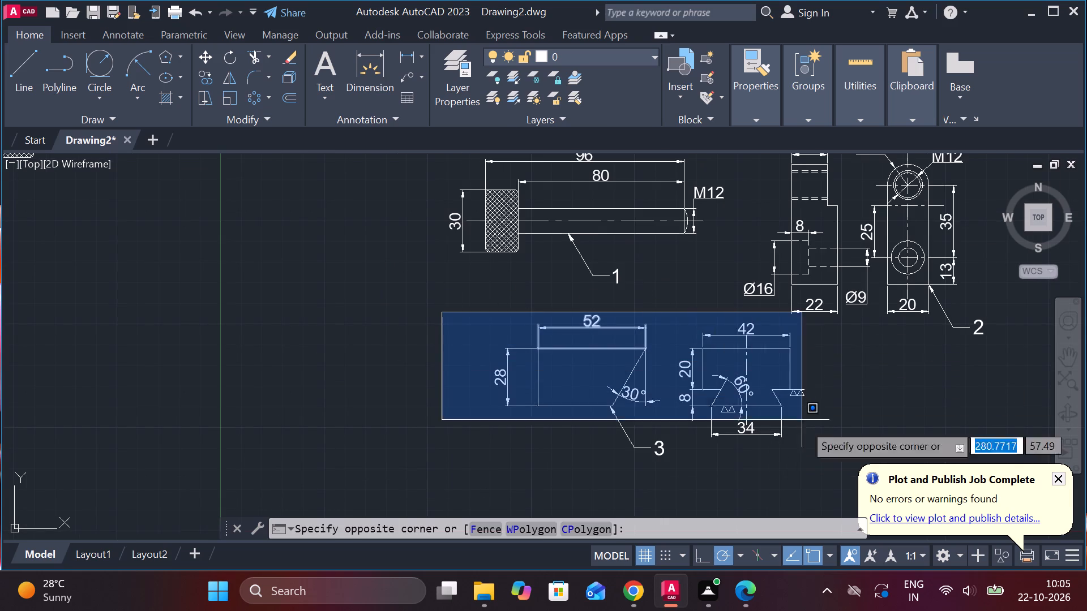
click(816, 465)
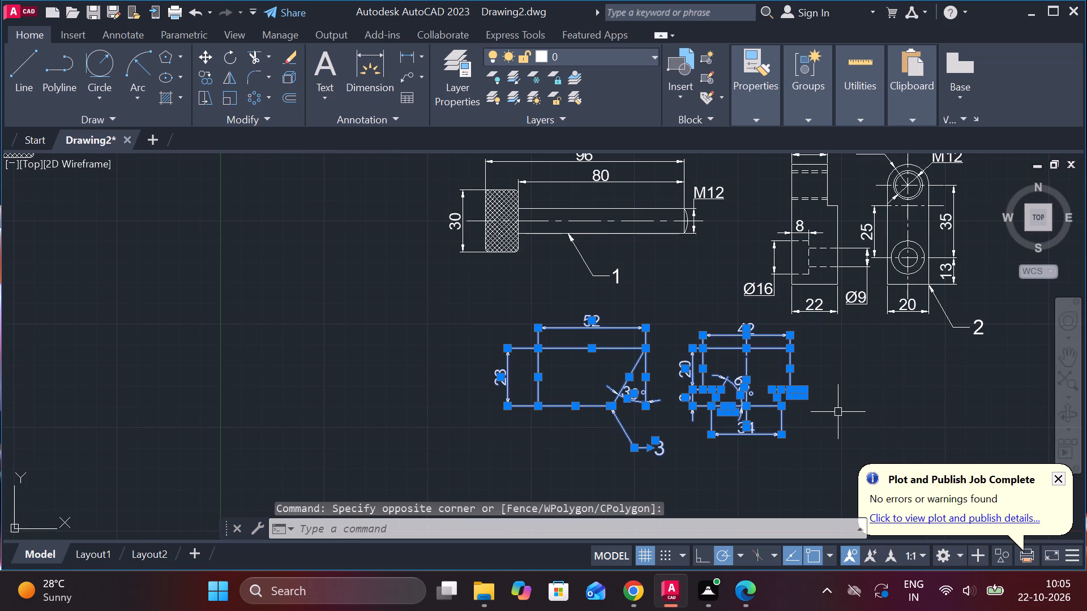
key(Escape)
Draw a four-line outline in the empty space below the parts: 64 down, 54 right, 63 up, and back to the left side.
scroll(838, 412, down, 1)
middle_drag(838, 412, 697, 376)
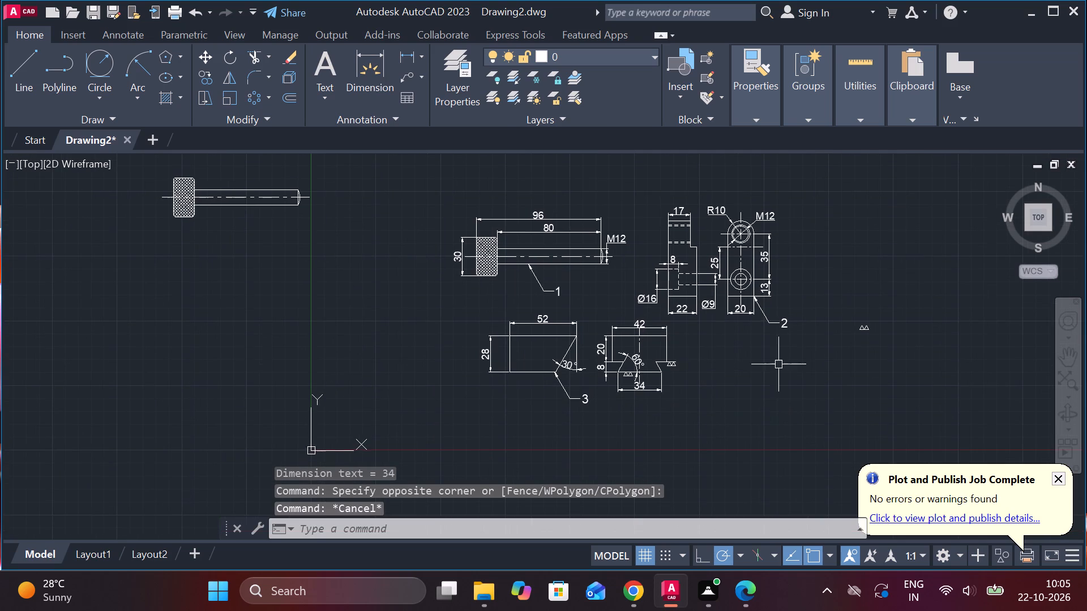
scroll(781, 359, up, 1)
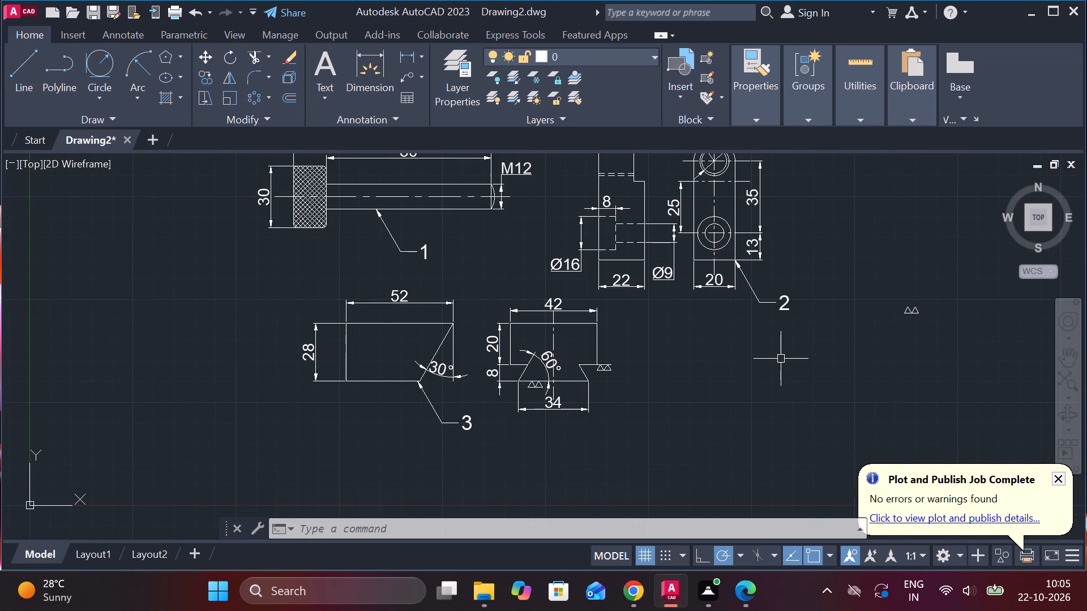
middle_drag(708, 405, 679, 236)
middle_drag(682, 304, 690, 184)
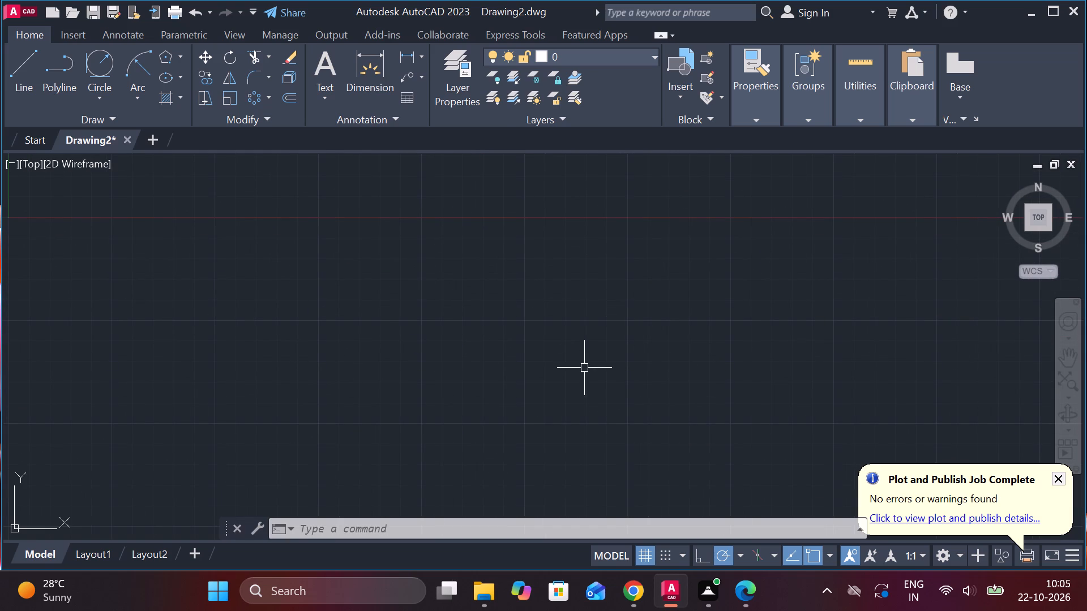
key(Escape)
scroll(570, 305, down, 1)
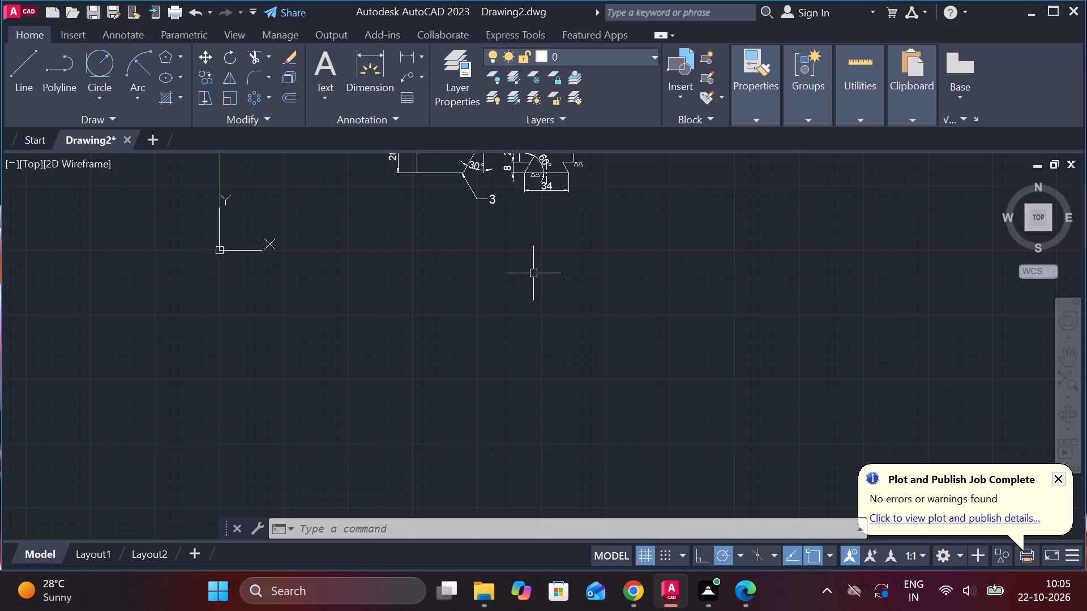
key(l)
key(Return)
click(695, 265)
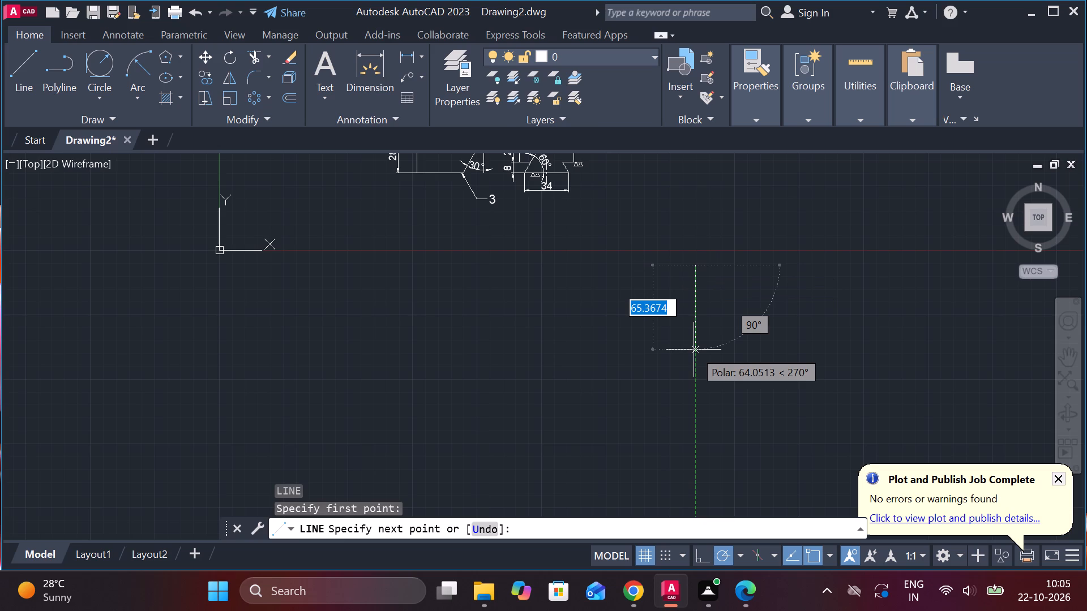
text(64)
key(space)
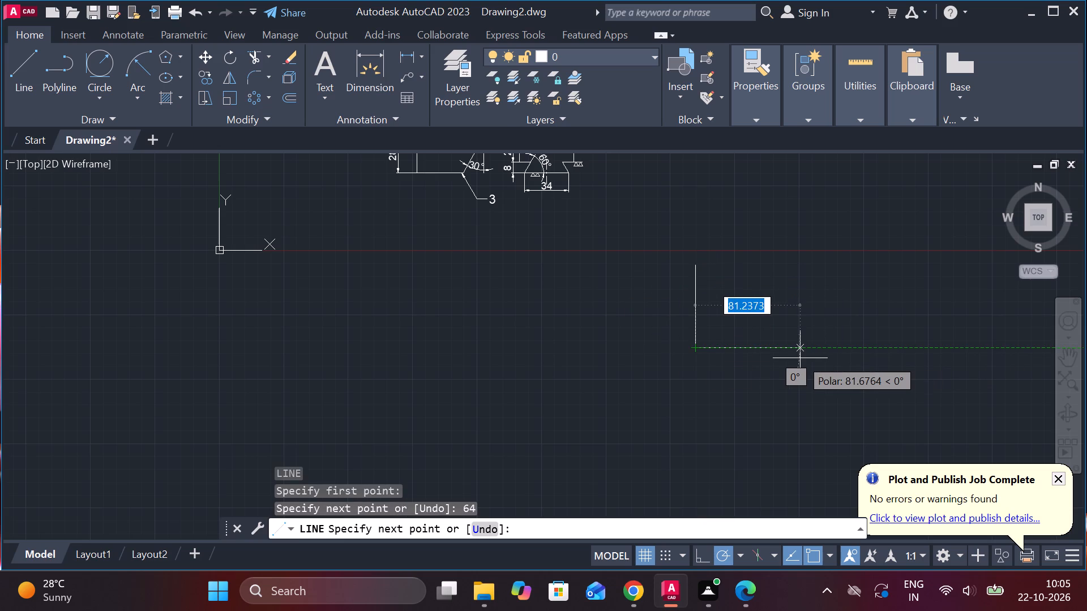
text(54)
key(space)
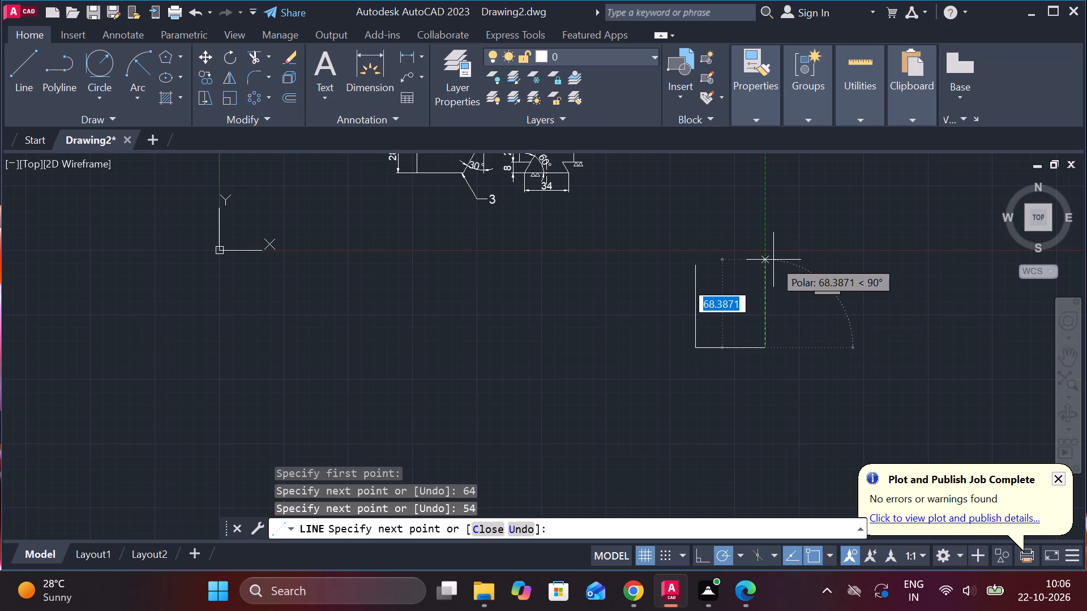
text(63)
key(space)
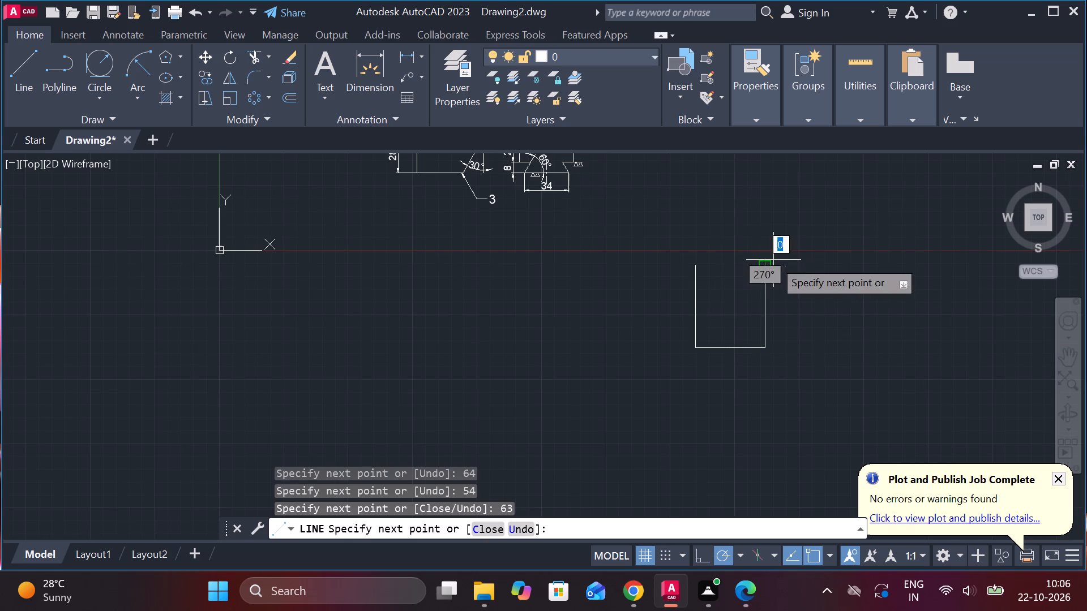
click(696, 269)
key(Escape)
scroll(715, 240, up, 2)
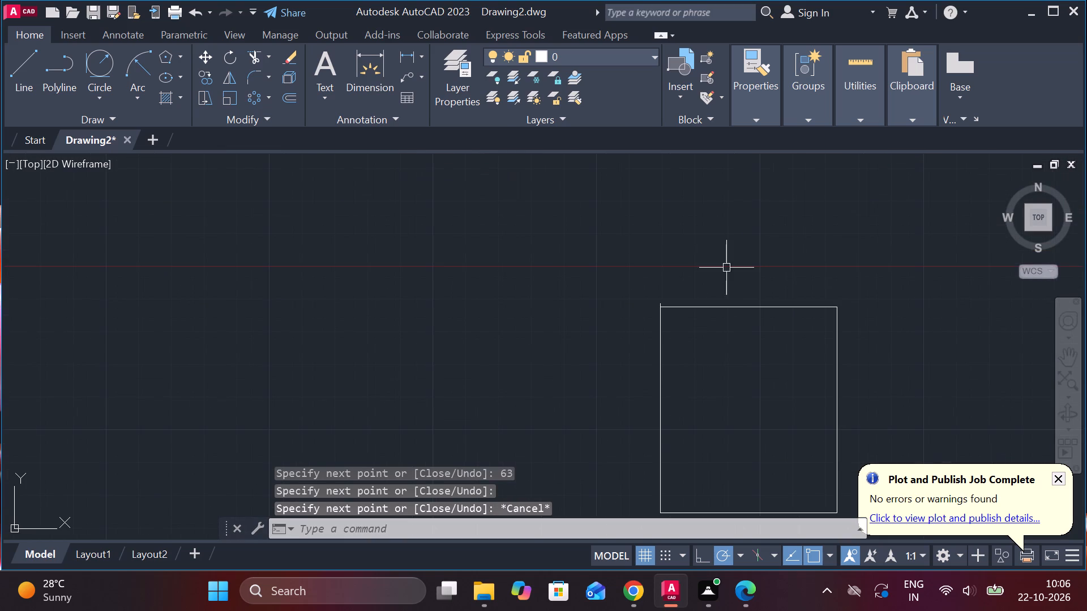
Erase the top horizontal line of the new outline.
key(ctrl+z)
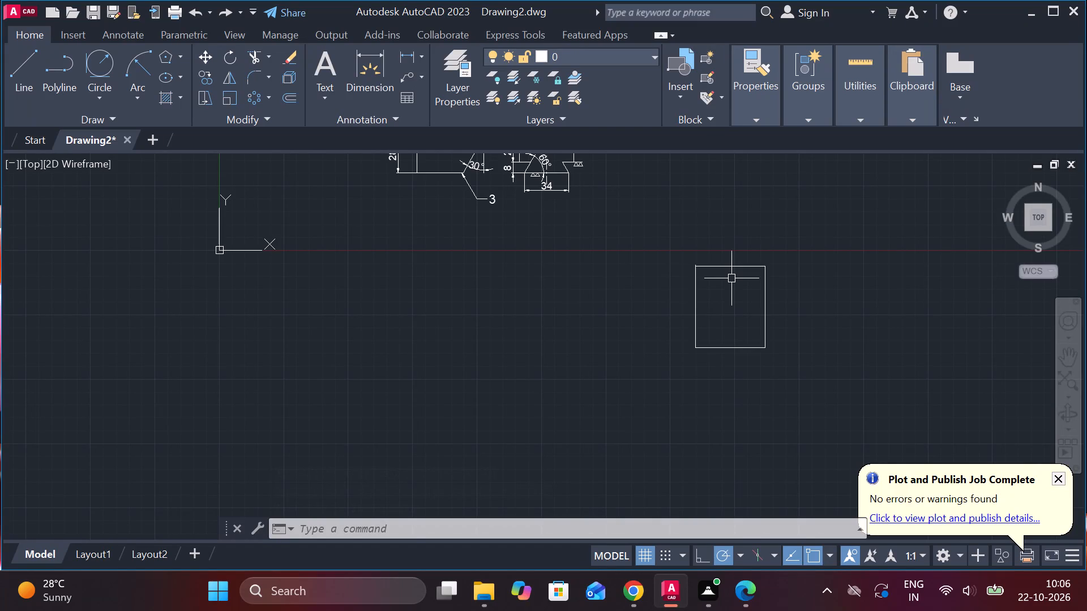
scroll(728, 291, up, 2)
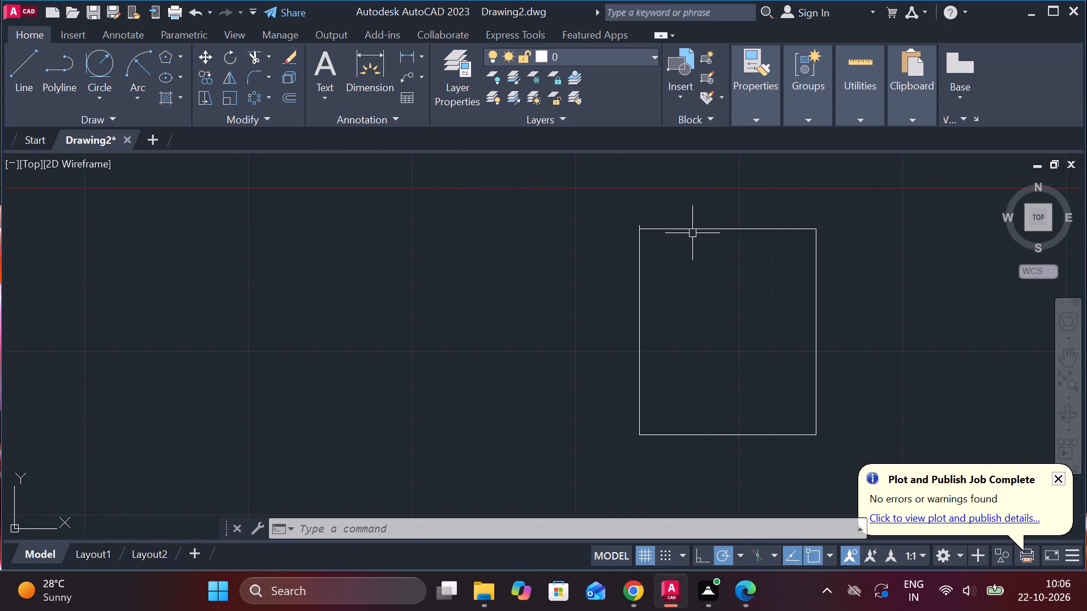
click(691, 227)
text(E)
key(space)
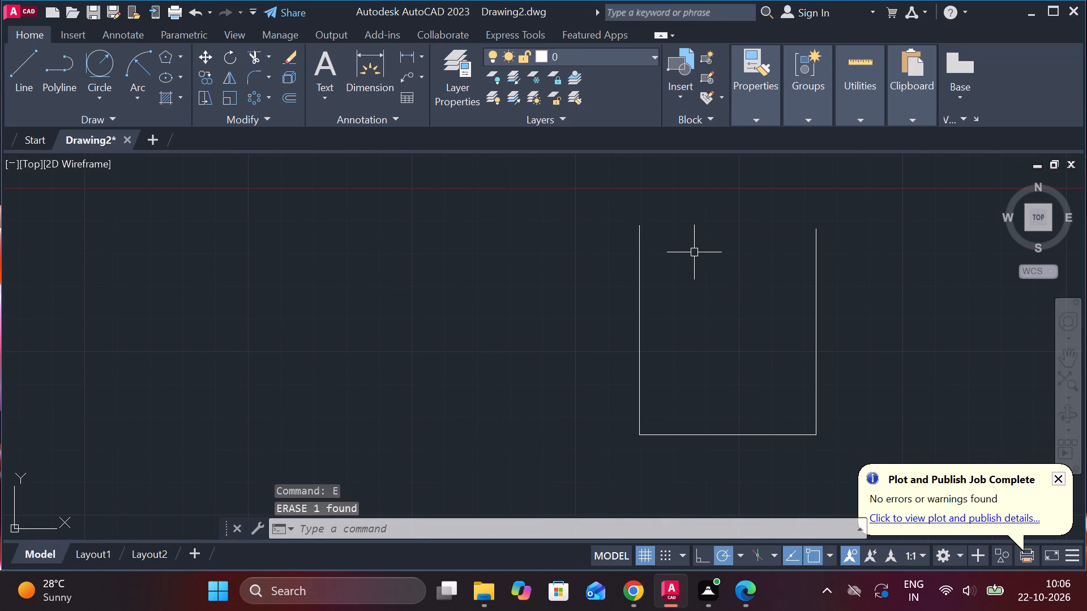
Close the open top of the new 54-wide outline with a horizontal line between the upper ends of its sides.
key(l)
key(Return)
click(639, 223)
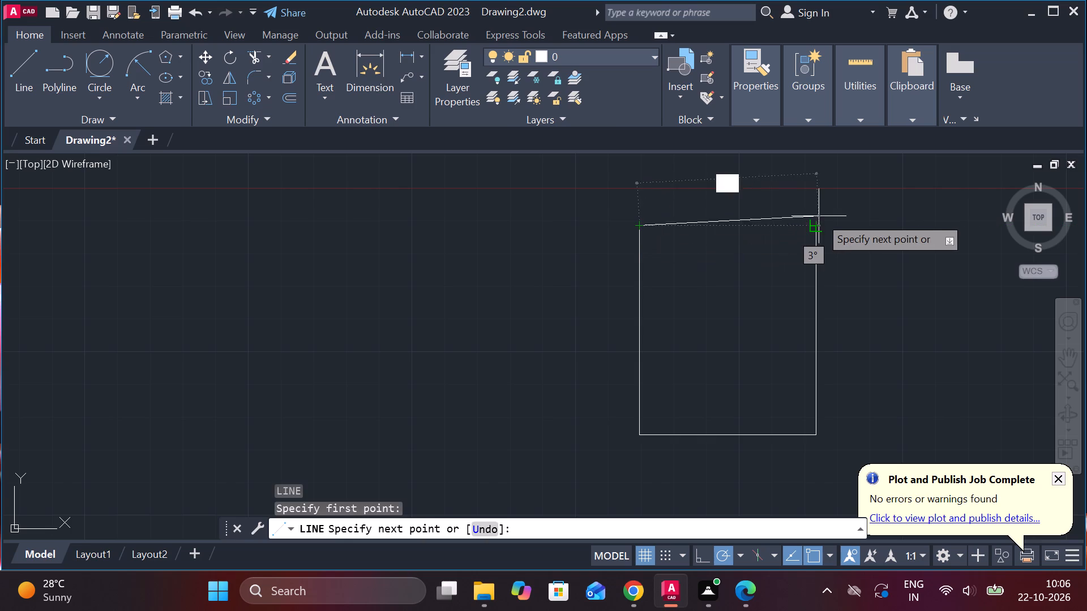
scroll(818, 225, up, 3)
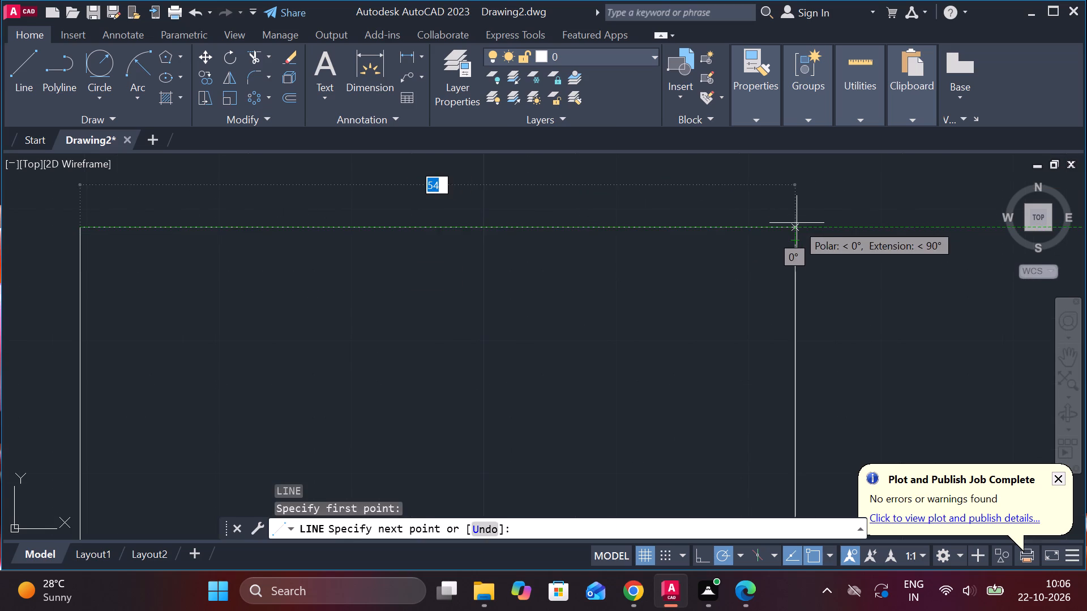
click(797, 223)
click(797, 237)
key(Escape)
scroll(848, 249, down, 3)
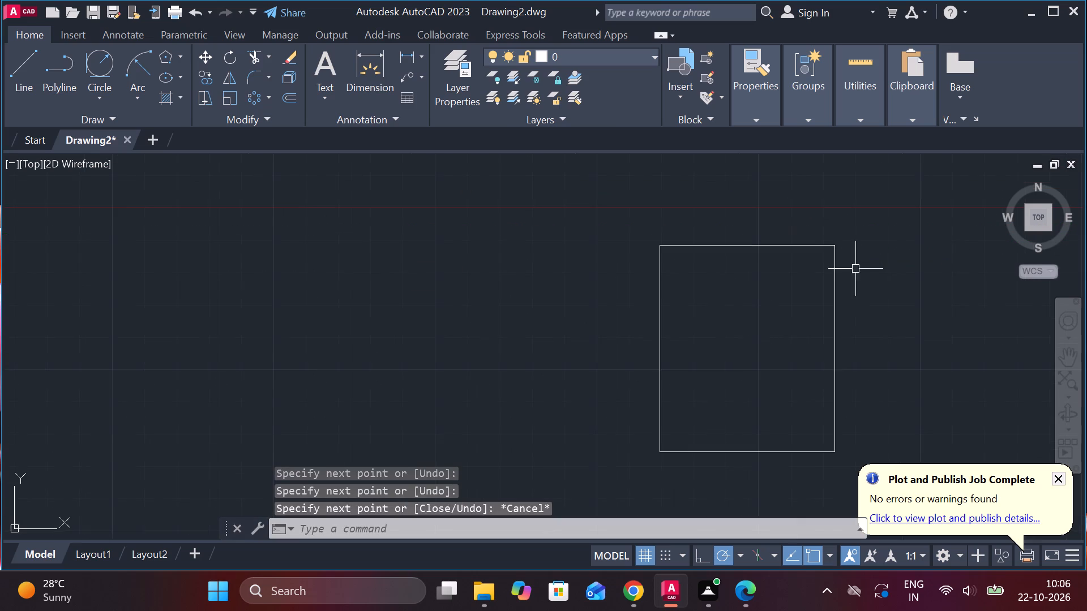
Join the outline's left, top and right lines into one polyline.
scroll(863, 316, down, 1)
click(870, 399)
click(713, 247)
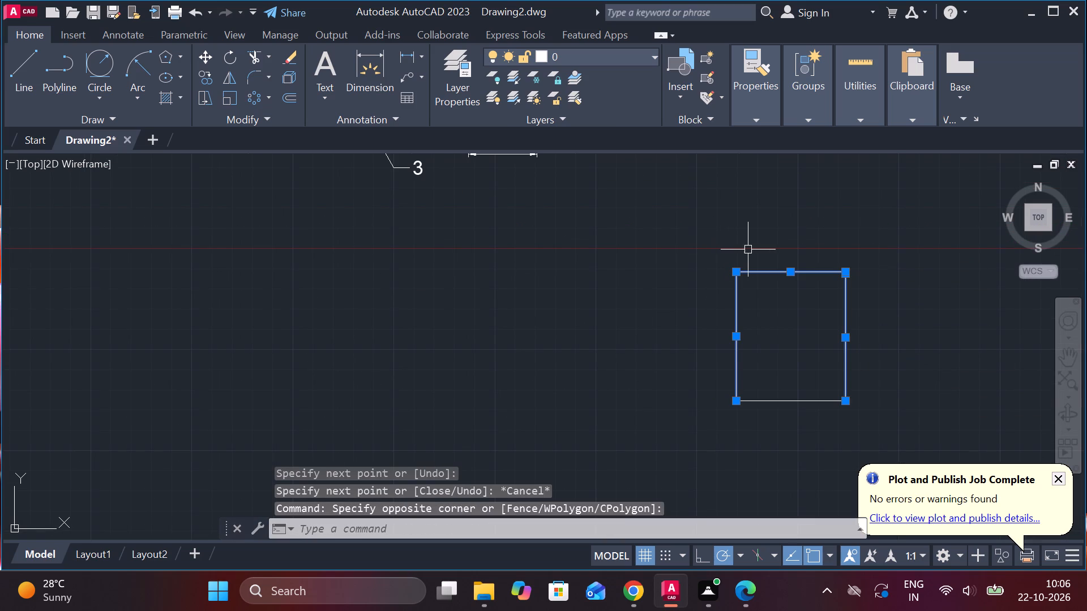
key(j)
key(Return)
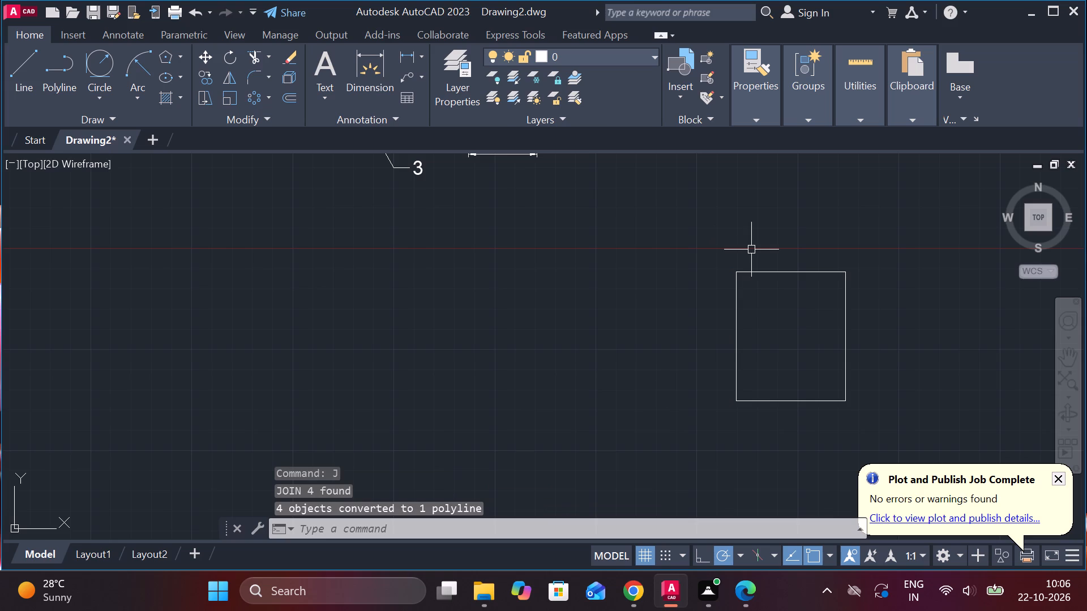
Offset the outline's bottom edge 42 upward to add a horizontal line across the view.
click(766, 404)
key(o)
key(Return)
key(Return)
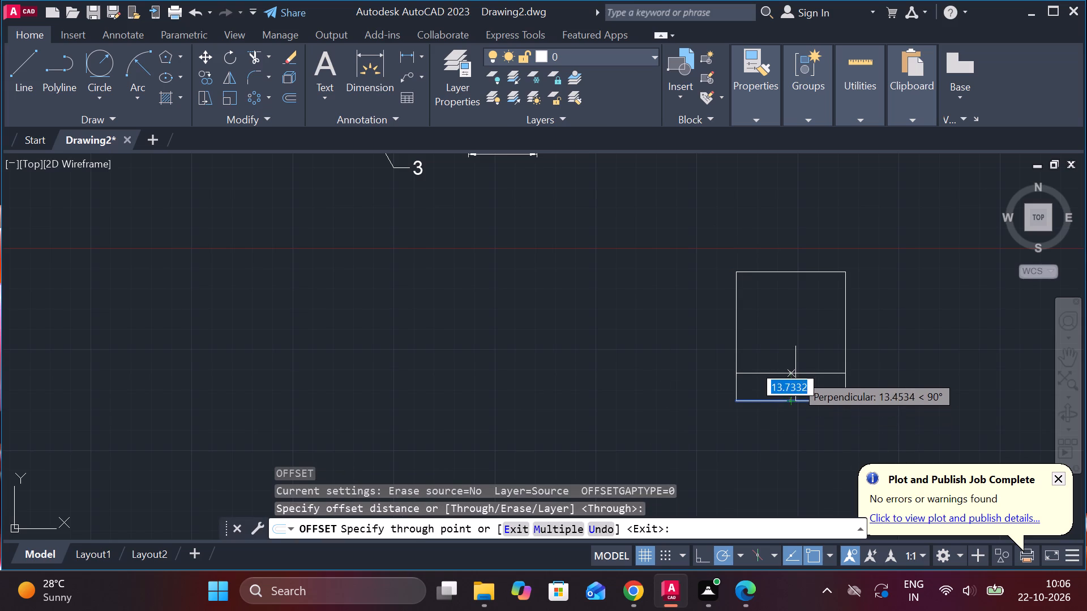
text(42)
key(space)
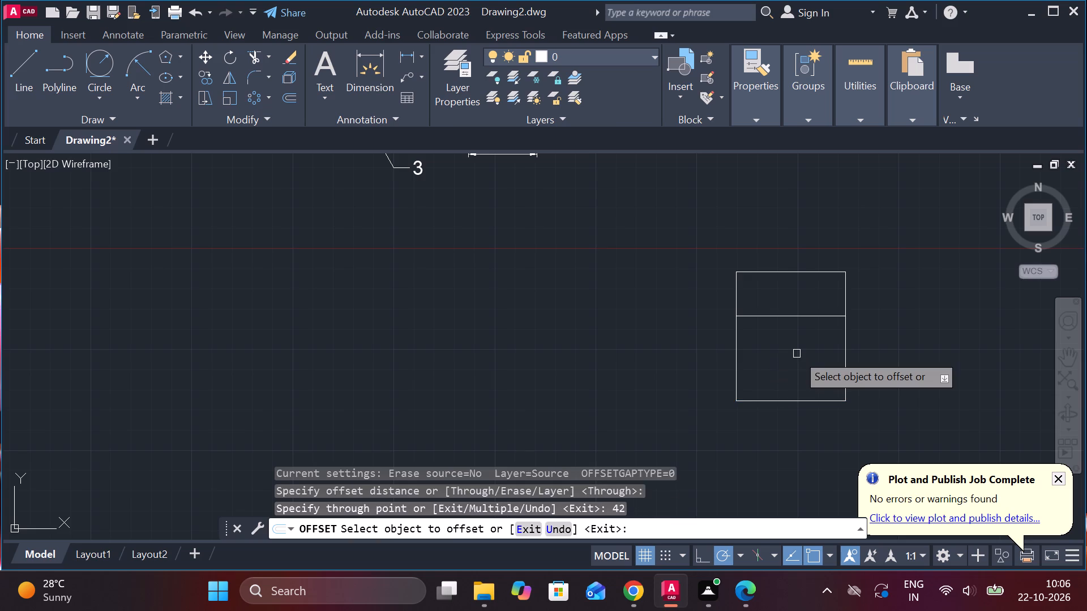
scroll(795, 362, up, 1)
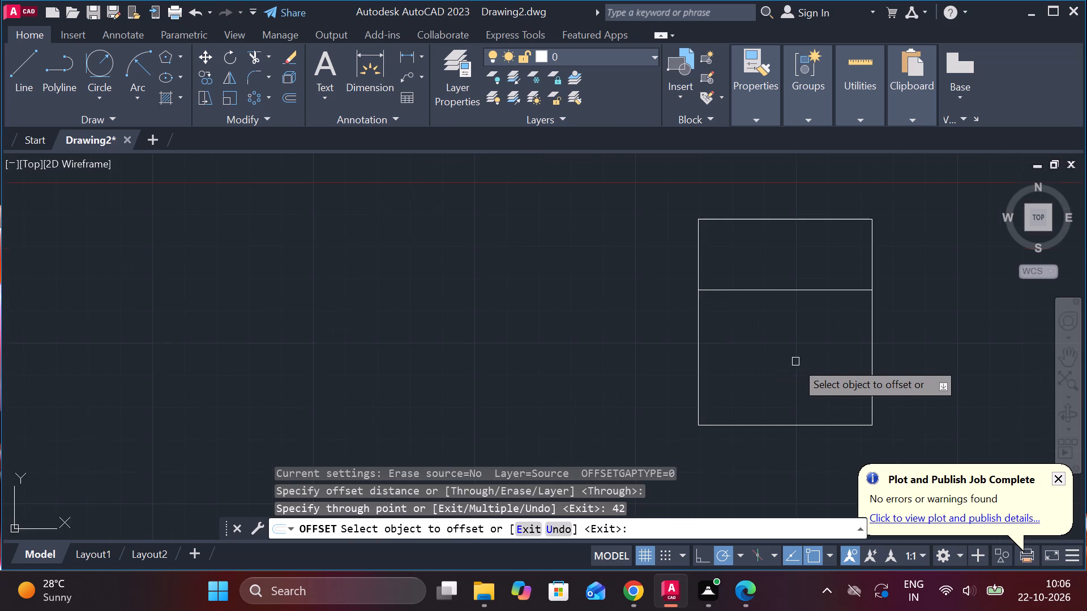
middle_drag(795, 362, 755, 358)
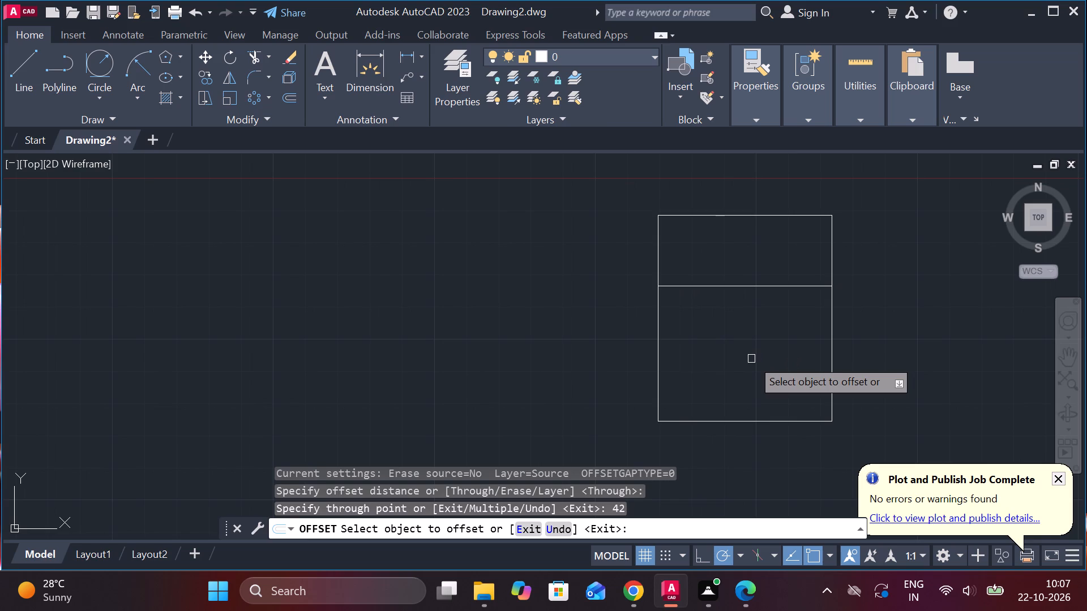
scroll(751, 359, down, 1)
middle_drag(743, 357, 766, 360)
key(Escape)
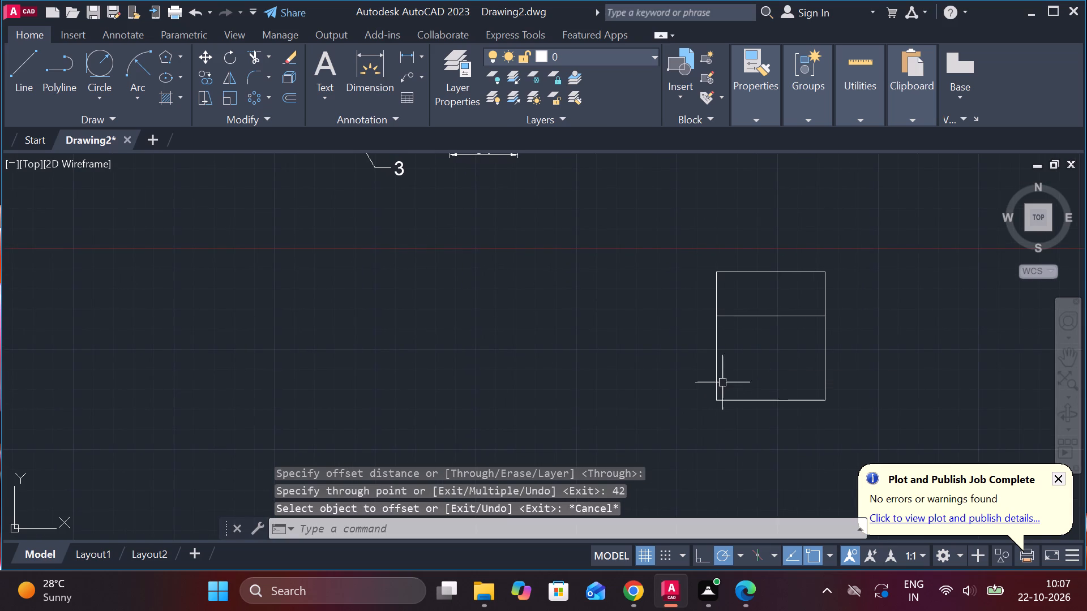
Draw a second view beside the rectangle, level with its base: 130 left, 42 up, and about 54 right.
key(l)
key(Return)
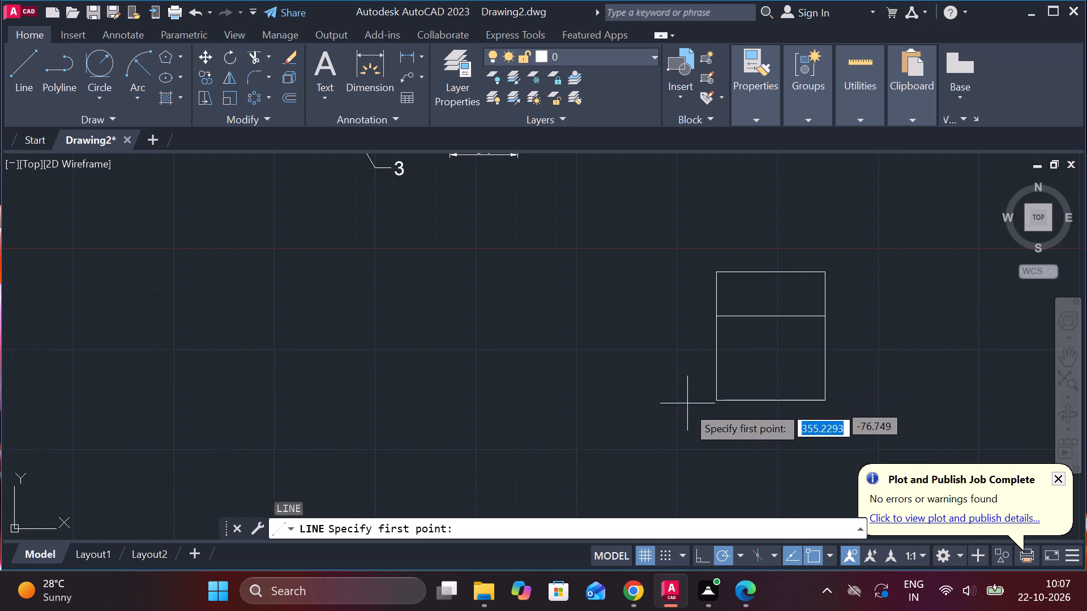
middle_drag(710, 407, 804, 413)
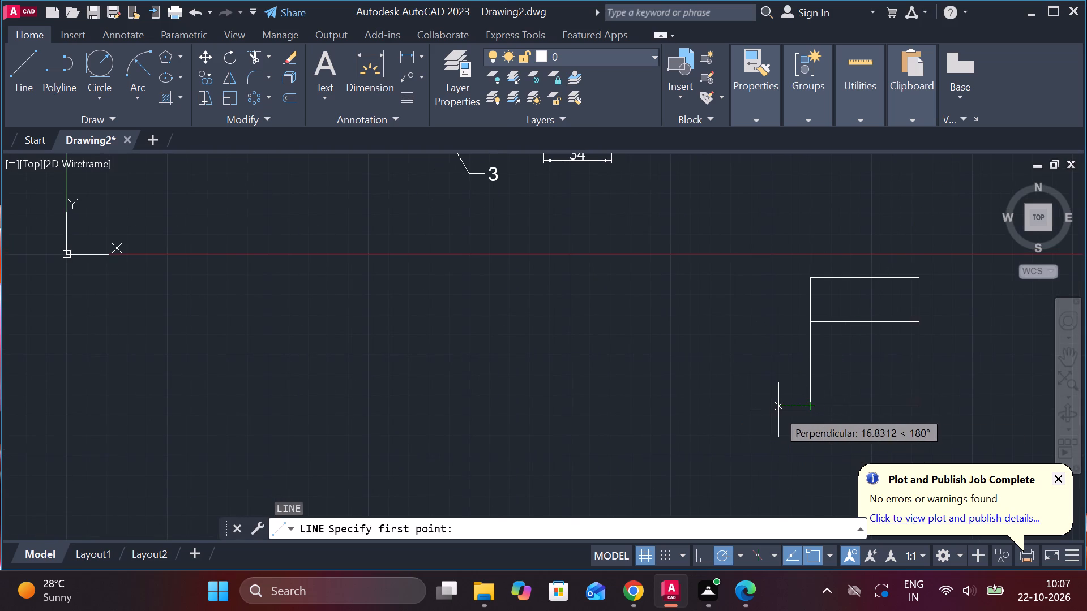
click(778, 410)
text(130)
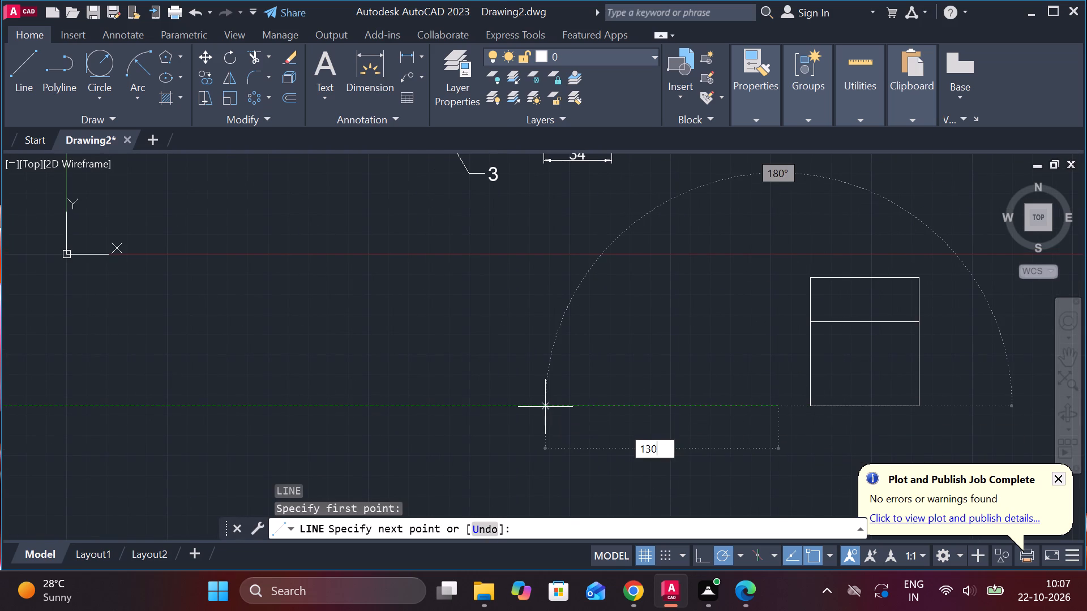
key(Return)
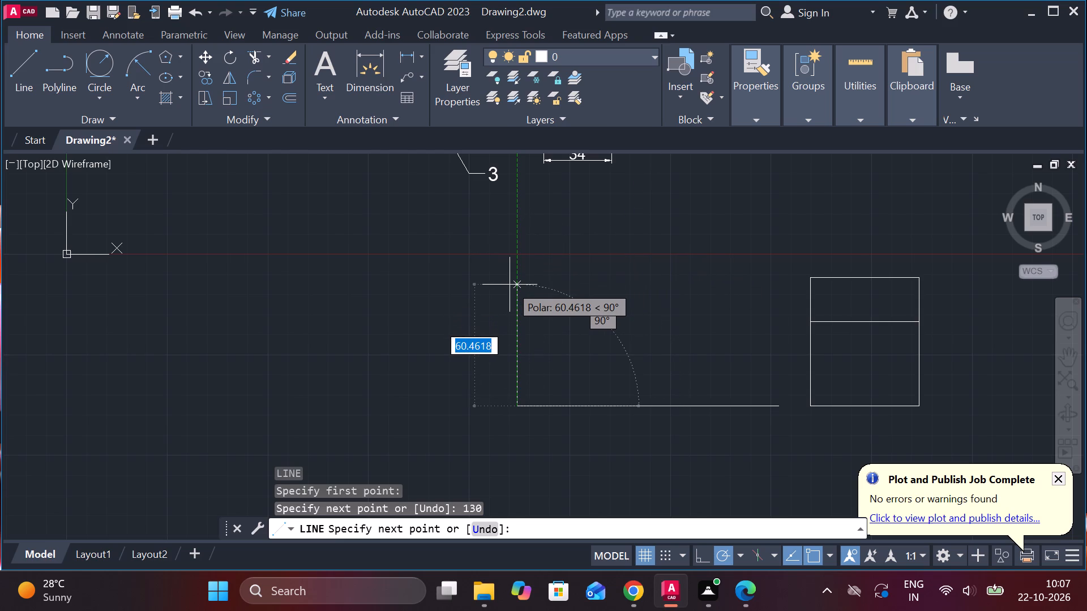
text(42)
key(space)
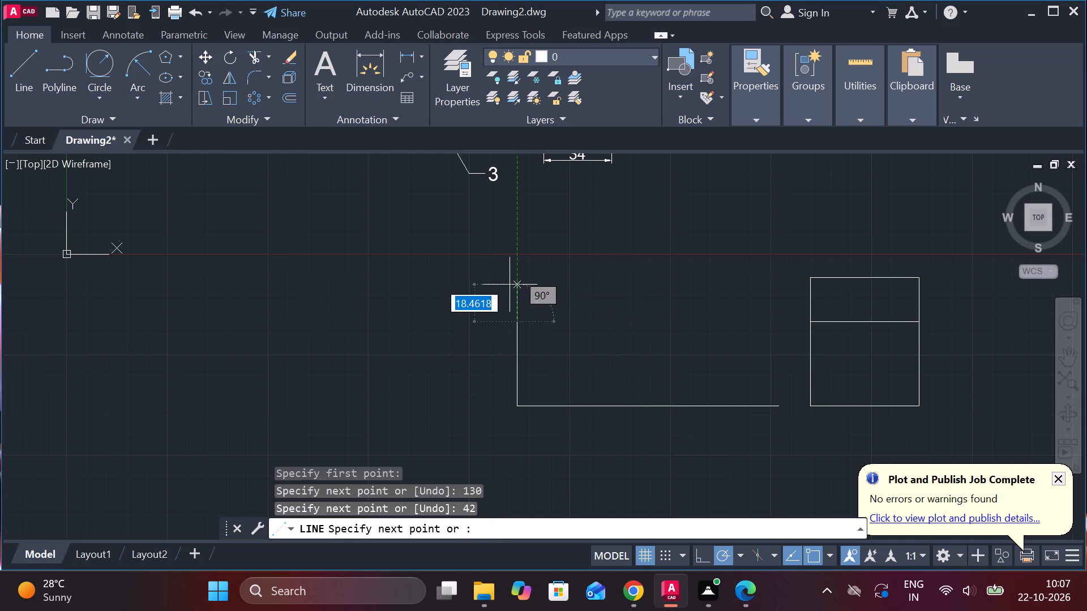
click(626, 321)
key(Escape)
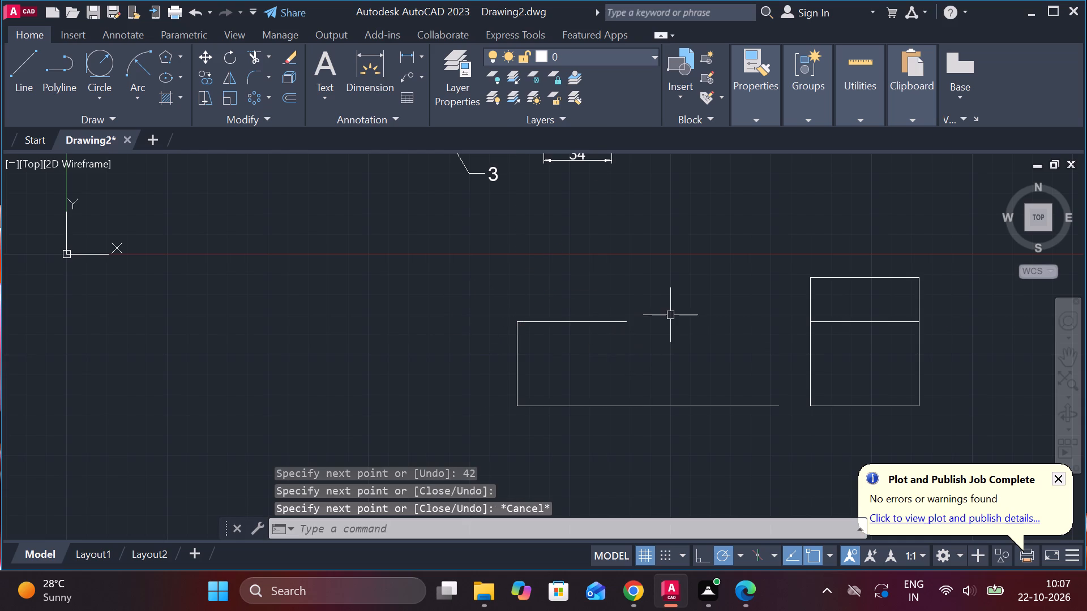
From the right end of the 130-long base, draw a line 64 up and 12 left.
key(l)
key(Return)
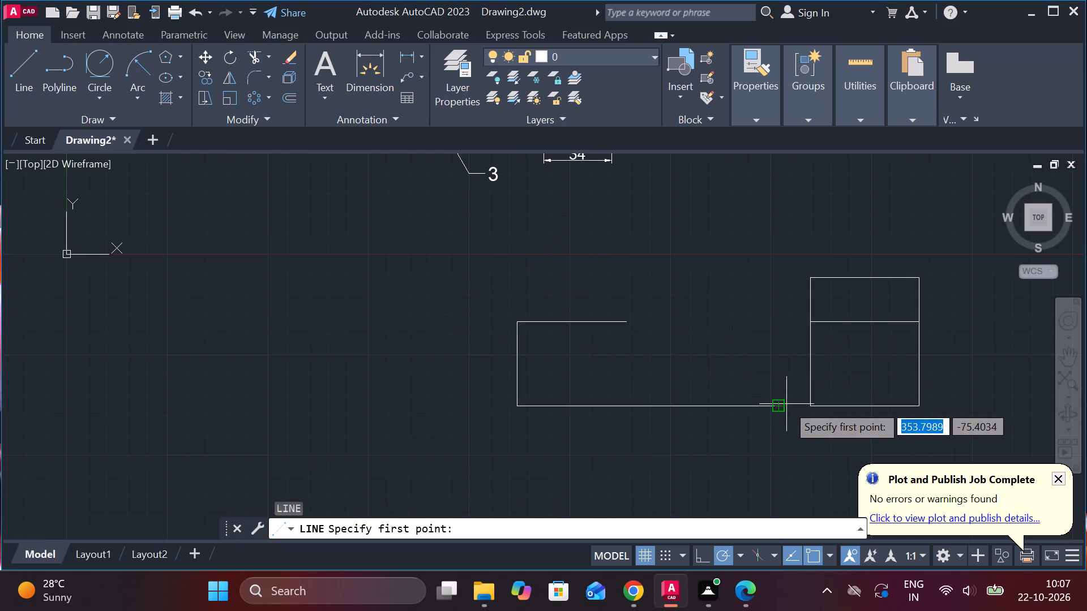
click(786, 404)
text(64)
key(space)
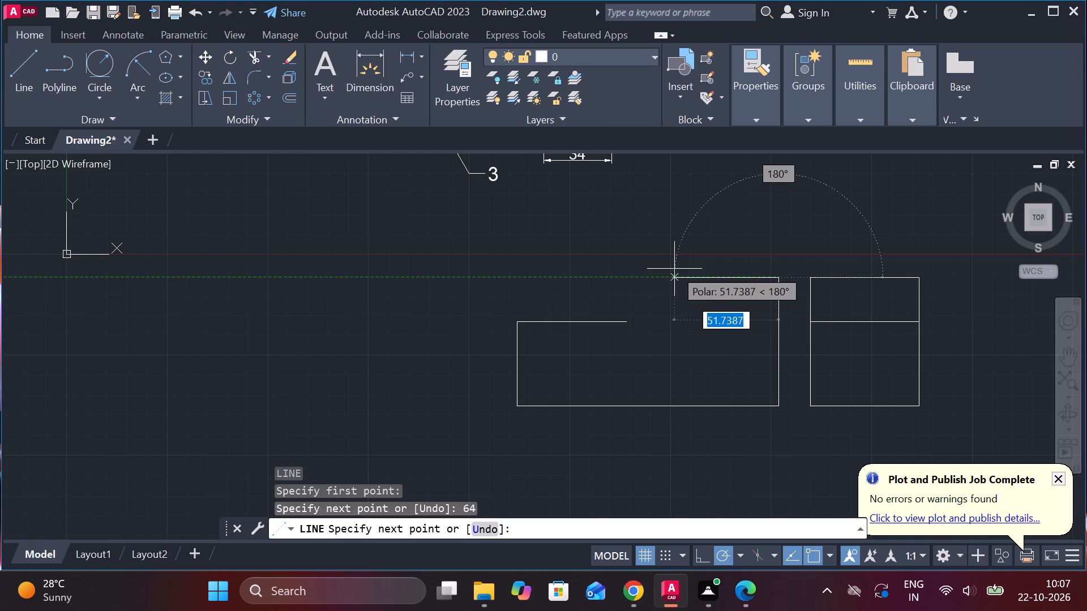
text(12)
key(space)
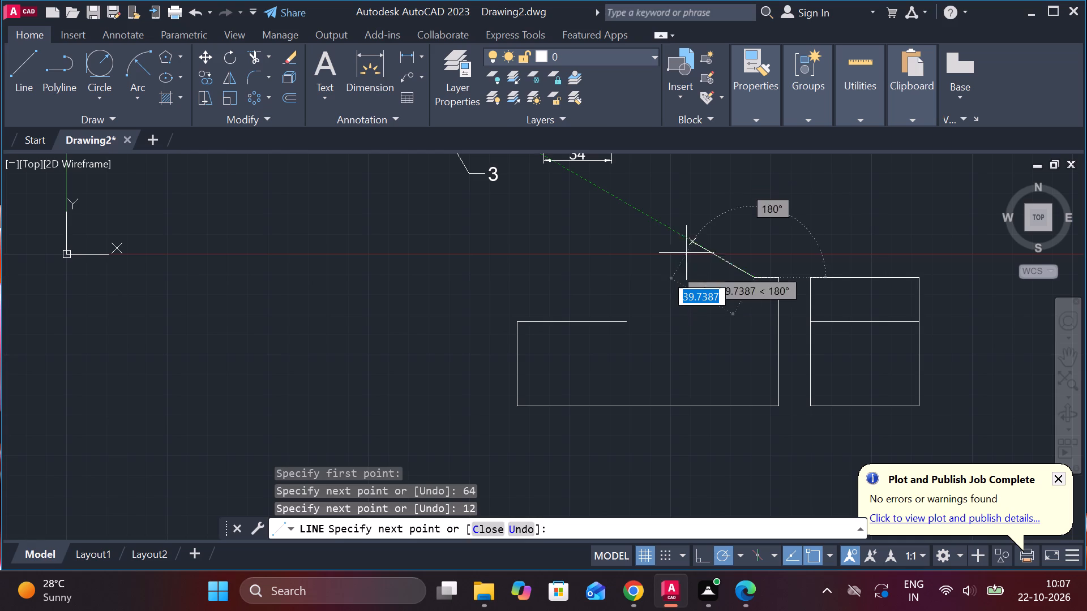
key(Escape)
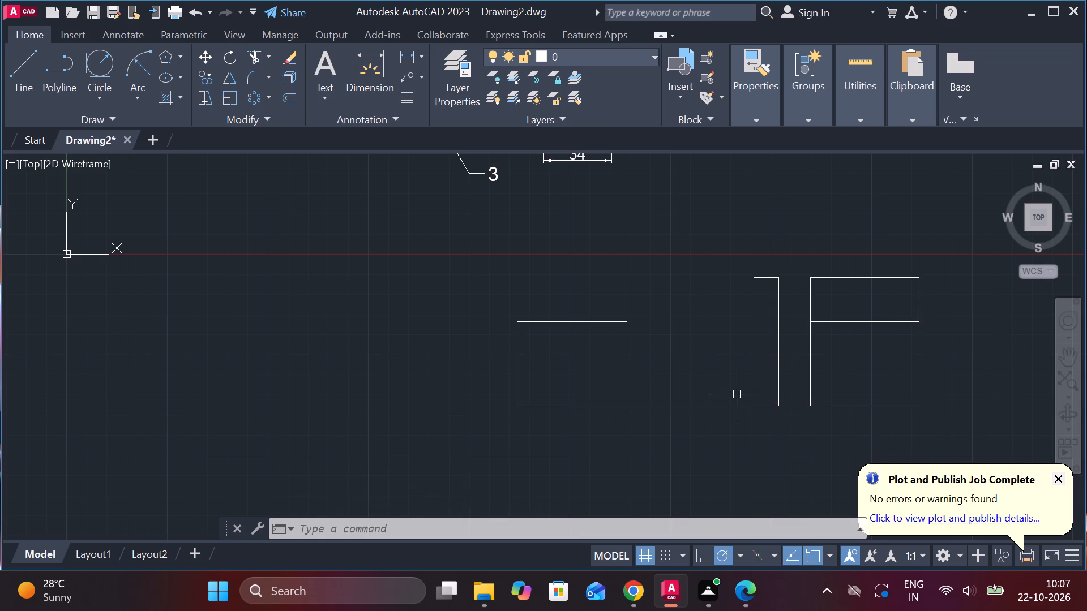
Try a 150° slanted line down-left from the 12-long top edge's free end, undo it, and redraw it at 120°, about 29 long.
key(l)
key(Return)
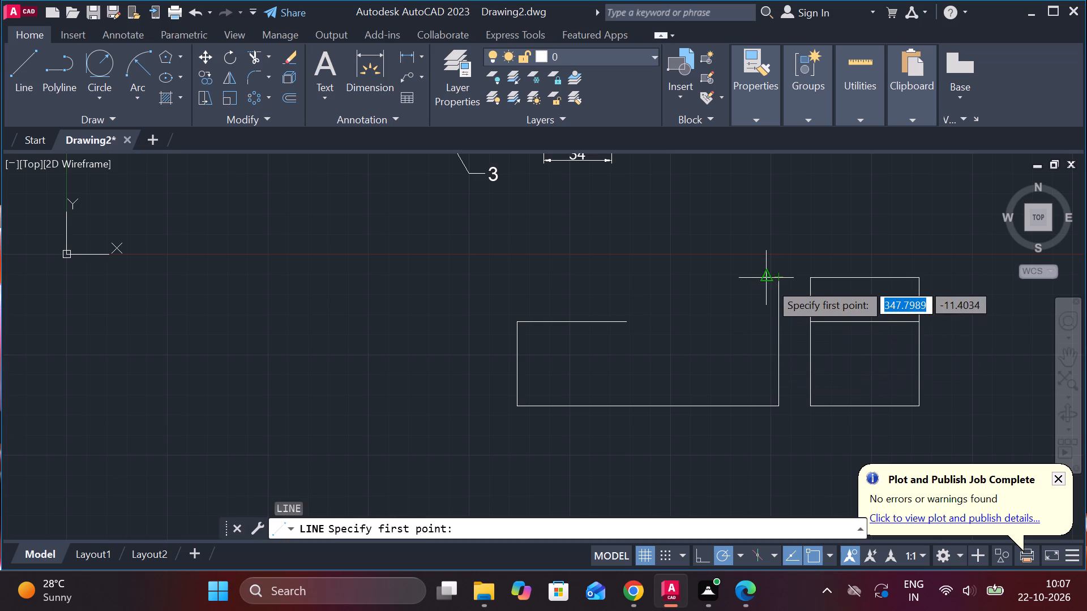
scroll(760, 282, up, 2)
click(744, 265)
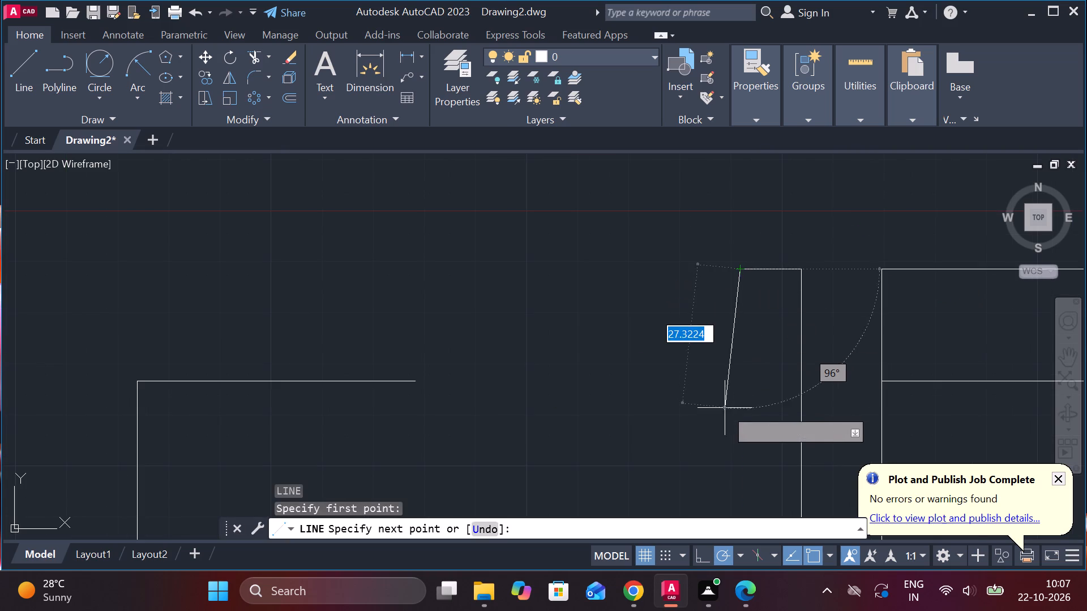
key(Tab)
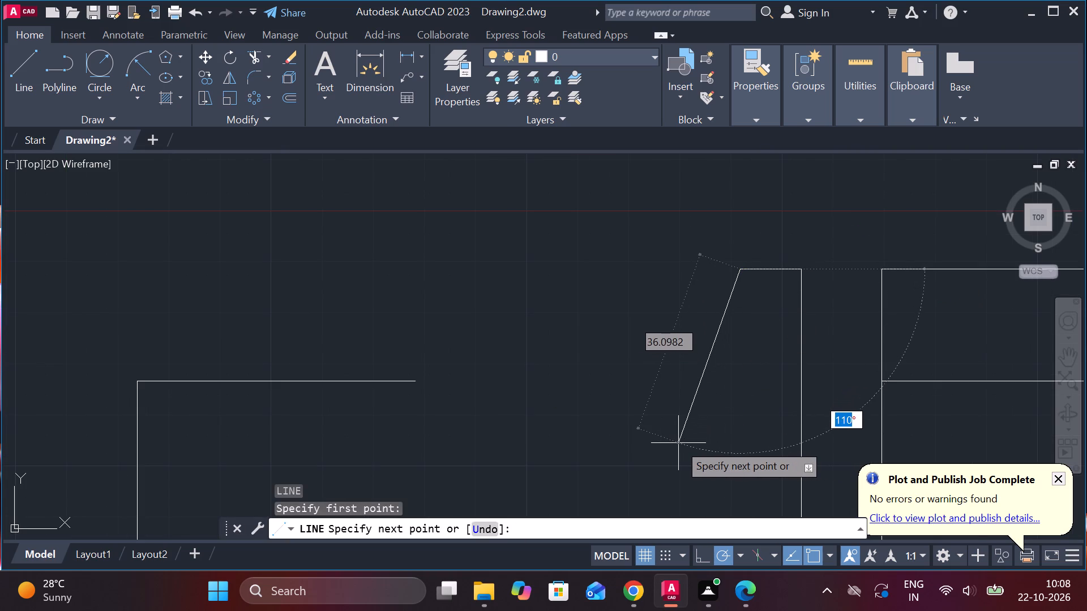
text(15)
key(0)
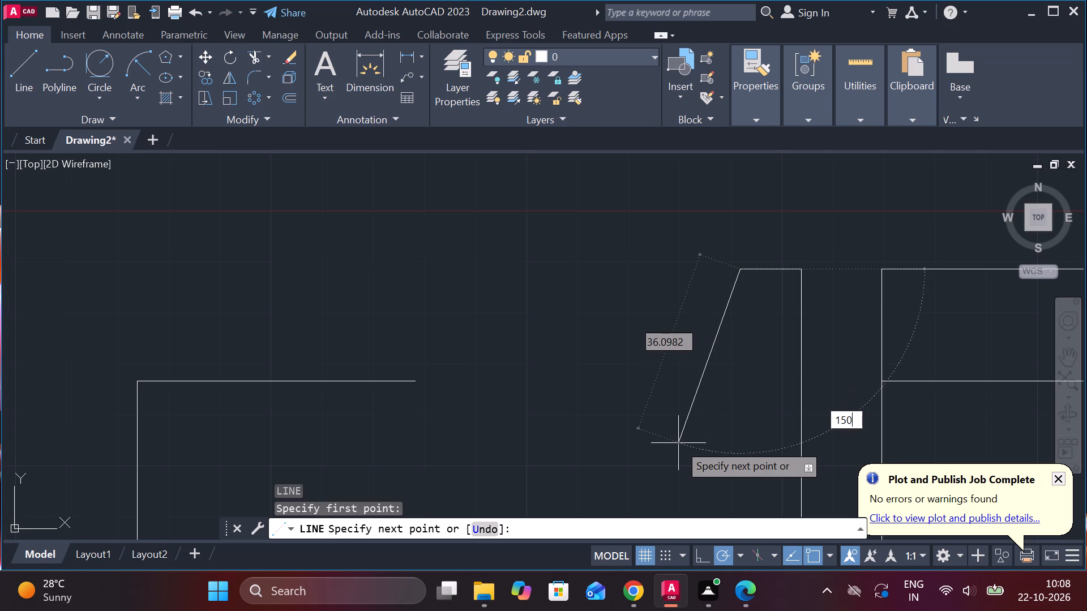
key(Return)
scroll(704, 468, down, 1)
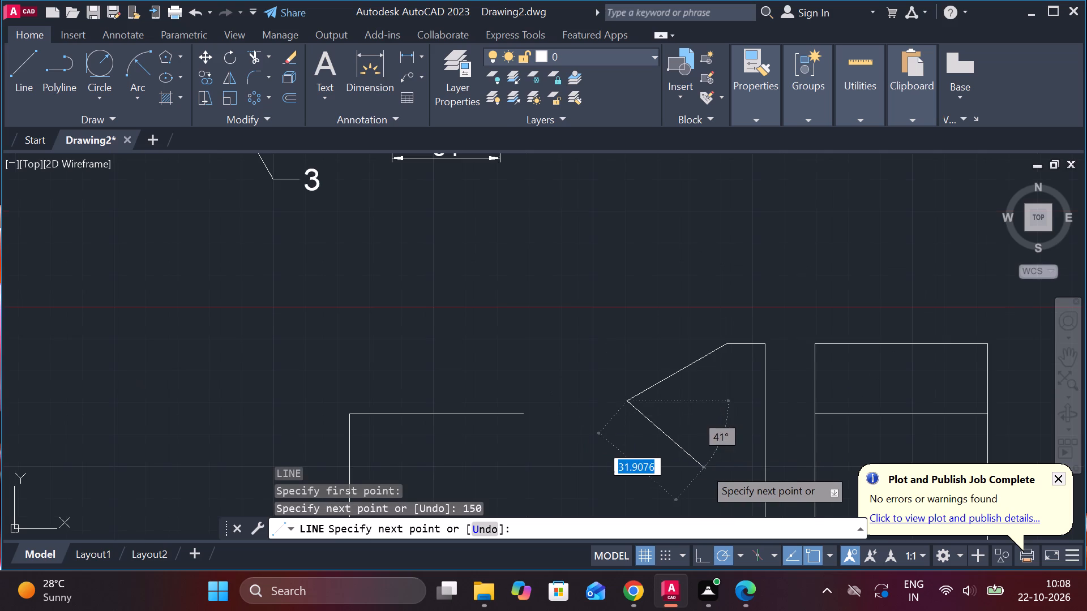
middle_drag(701, 466, 615, 413)
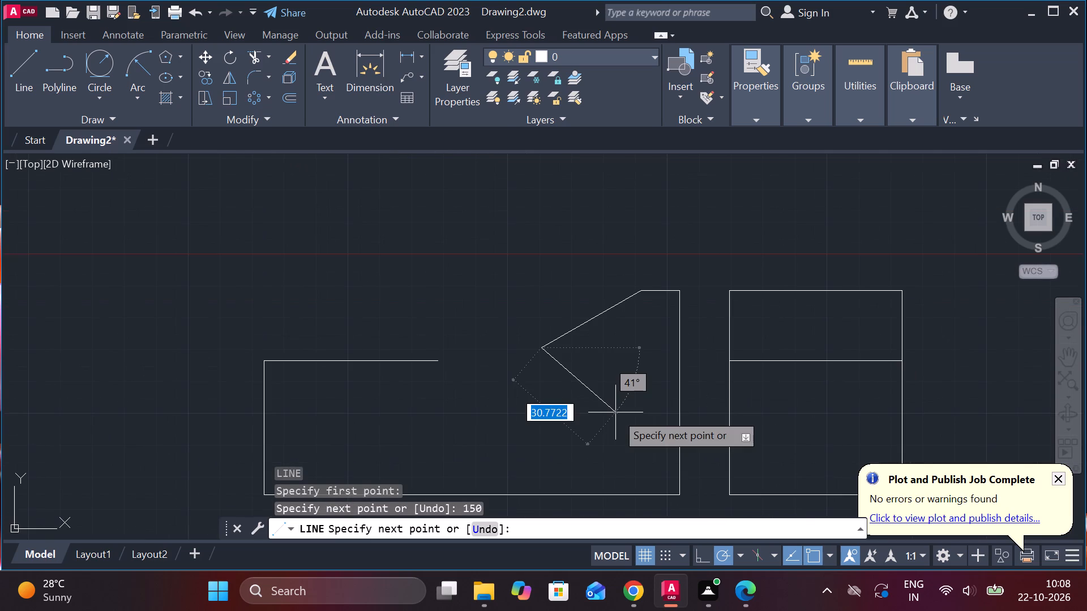
key(ctrl+z)
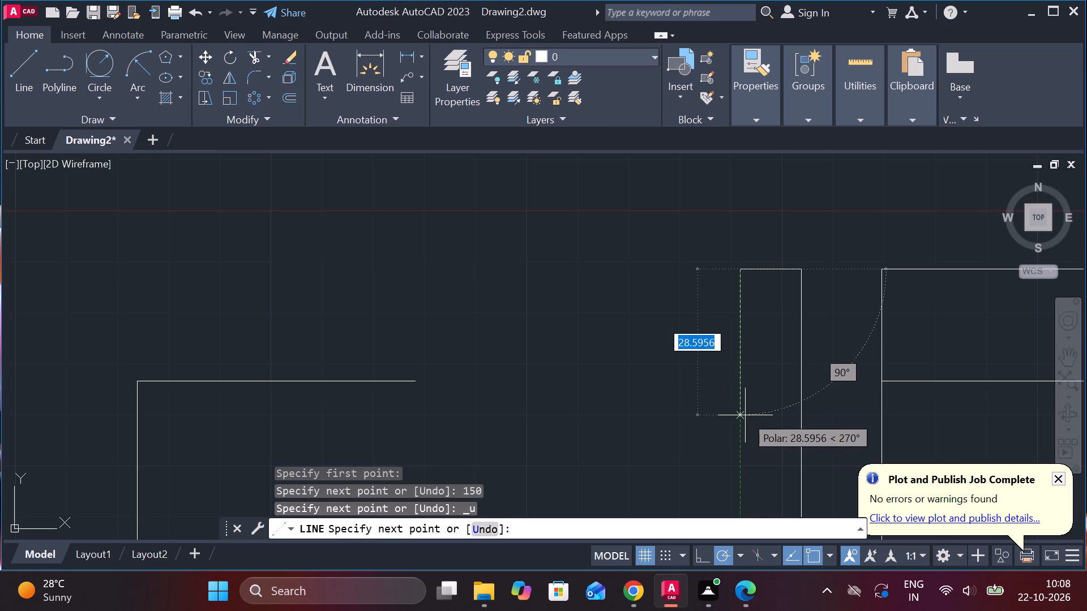
key(Tab)
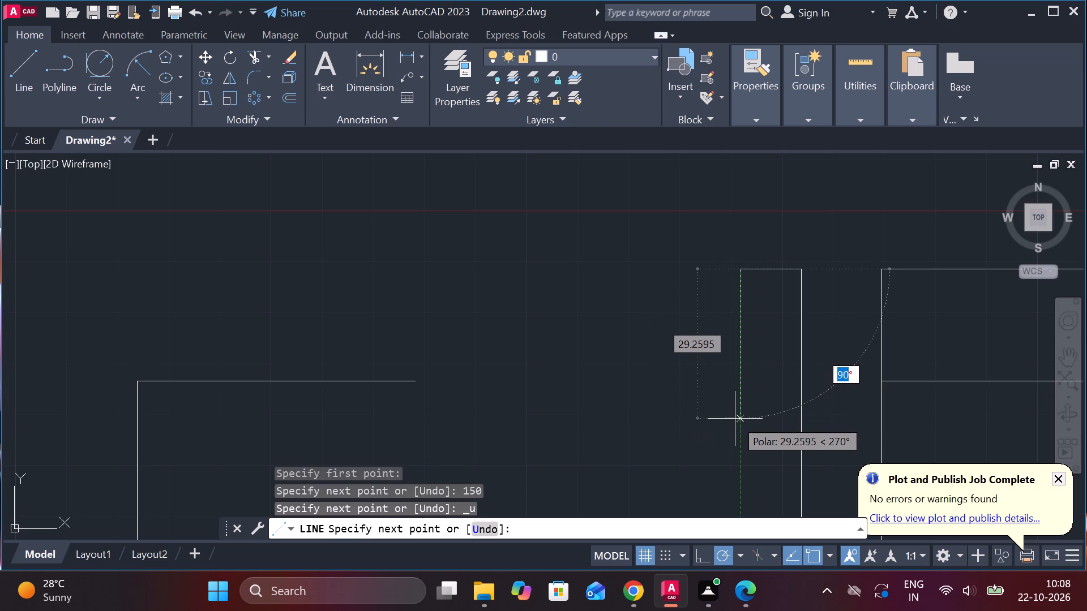
text(11)
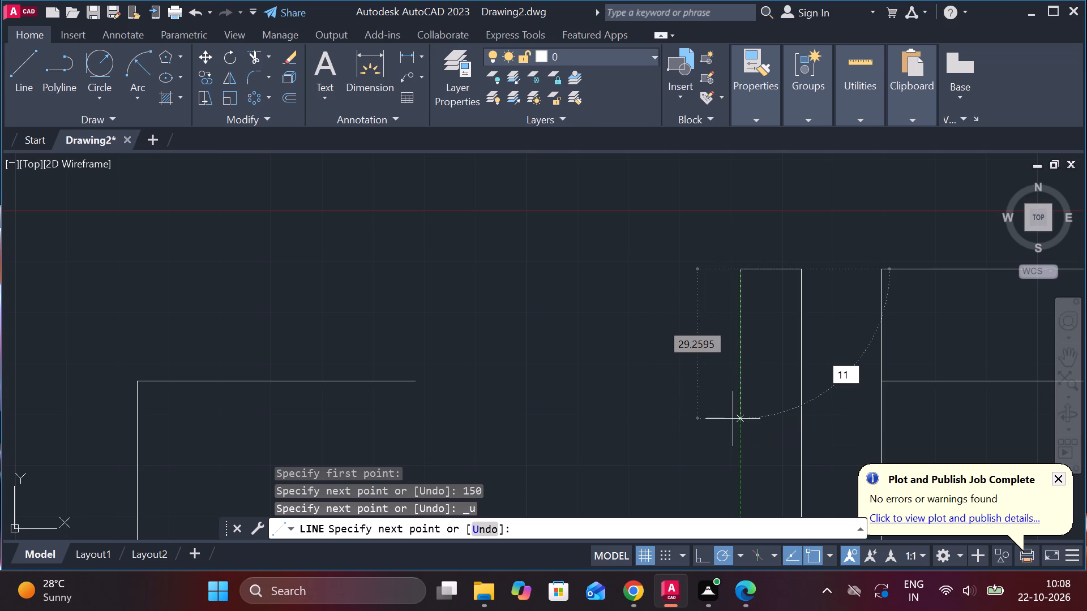
key(BackSpace)
text(20)
key(Return)
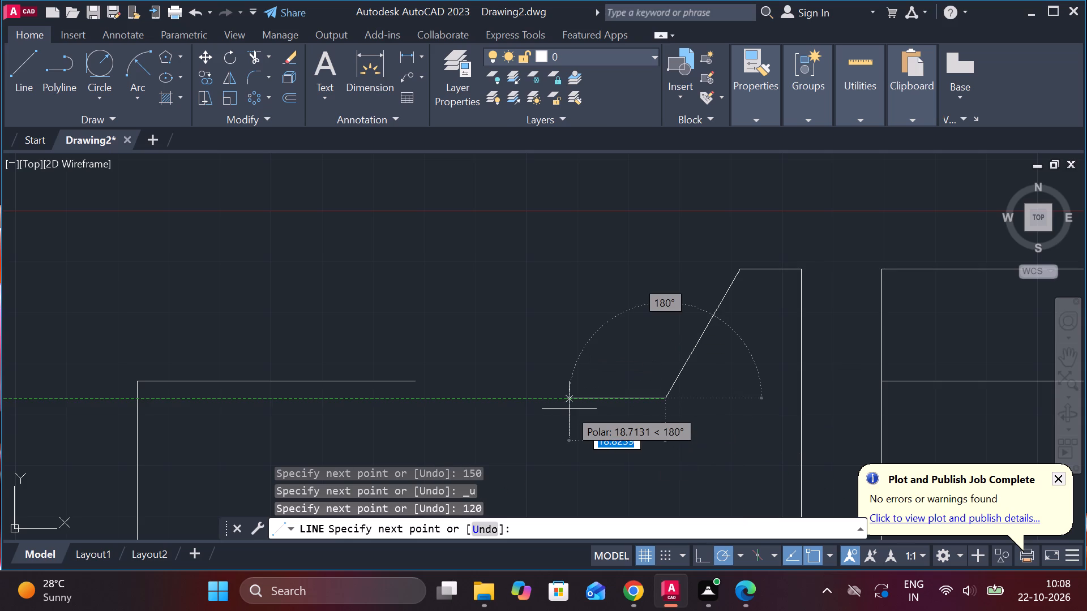
Continue the groove profile 13 left for its floor and about 34 up-left at 120° for its opposite flank.
text(13)
key(Return)
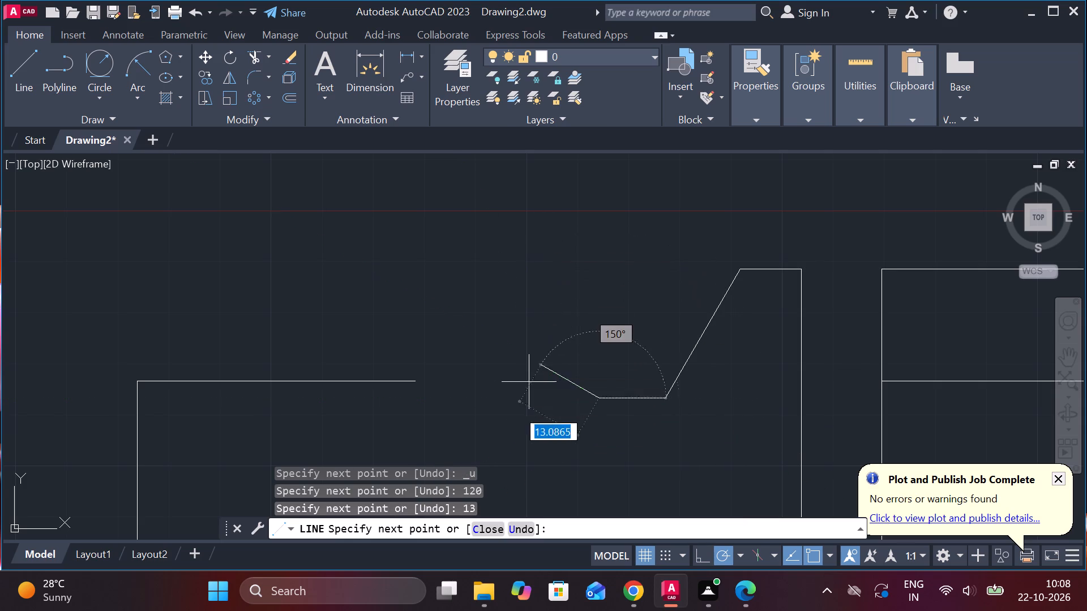
key(Tab)
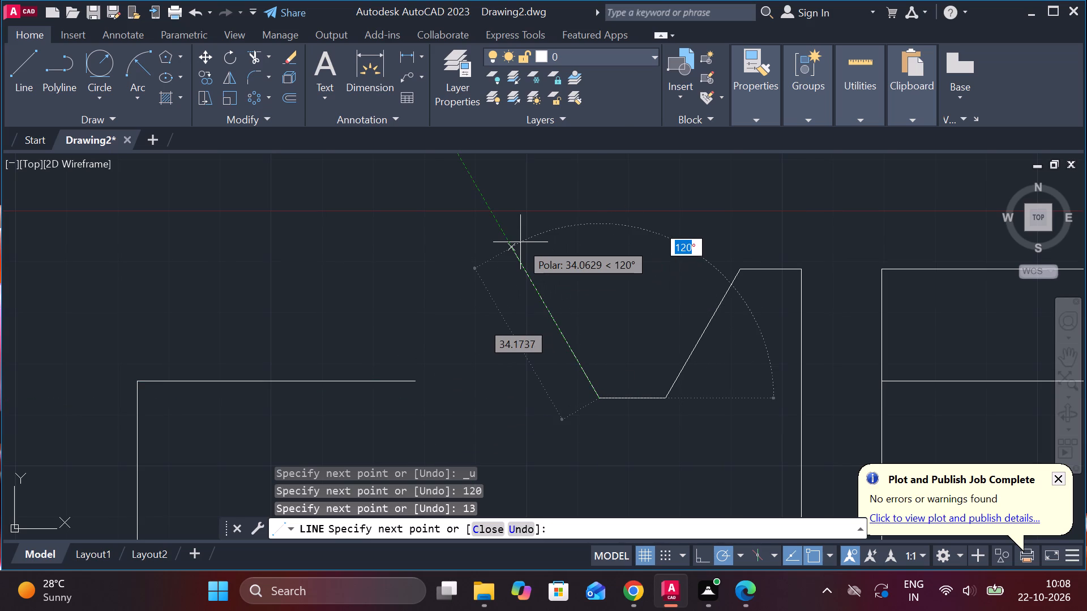
text(120)
key(Return)
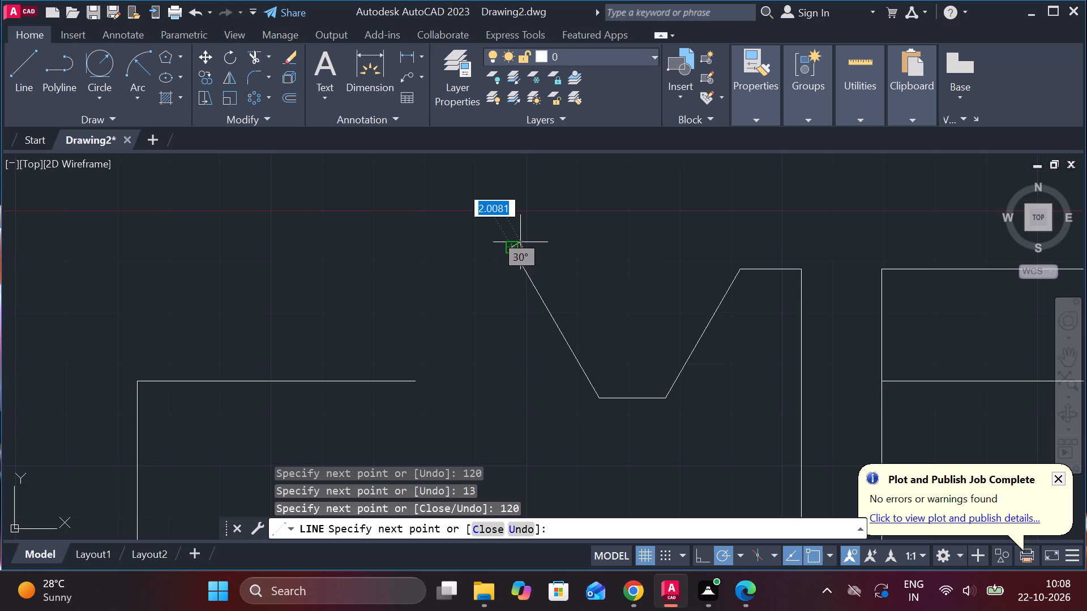
key(Escape)
middle_drag(617, 276, 667, 269)
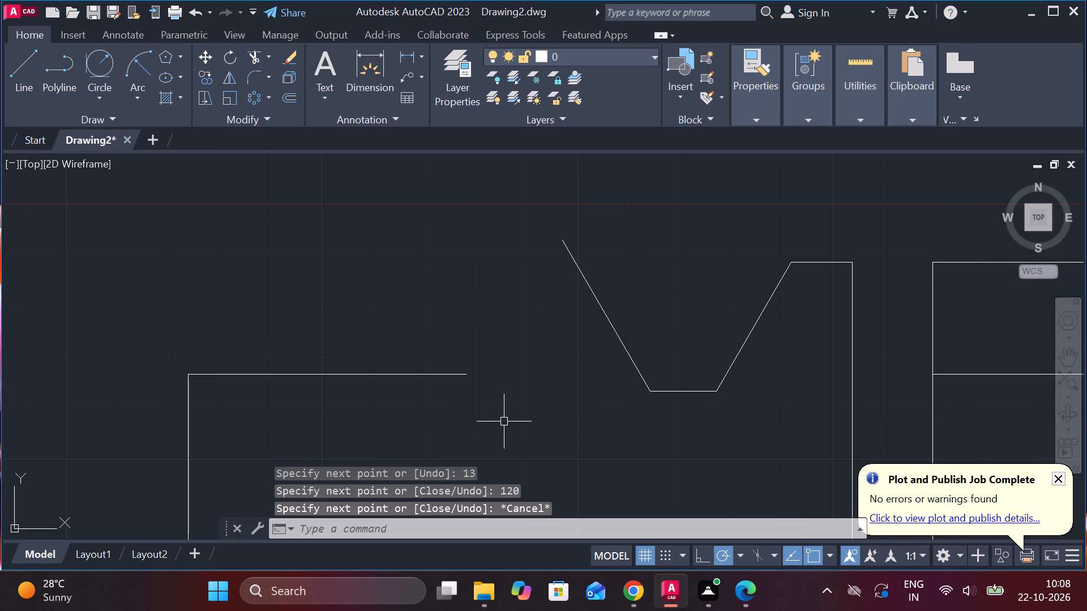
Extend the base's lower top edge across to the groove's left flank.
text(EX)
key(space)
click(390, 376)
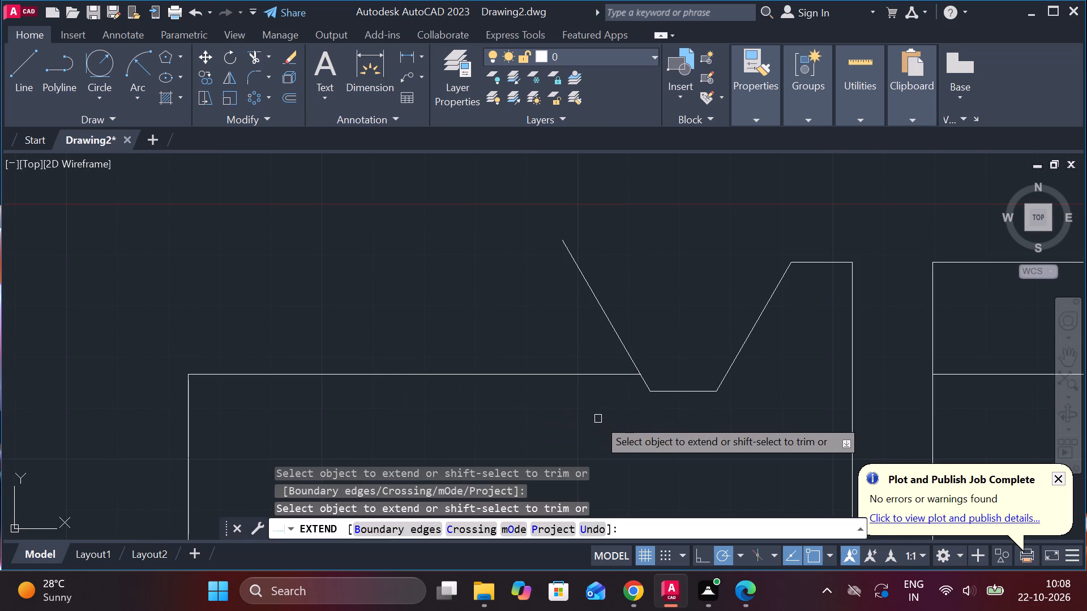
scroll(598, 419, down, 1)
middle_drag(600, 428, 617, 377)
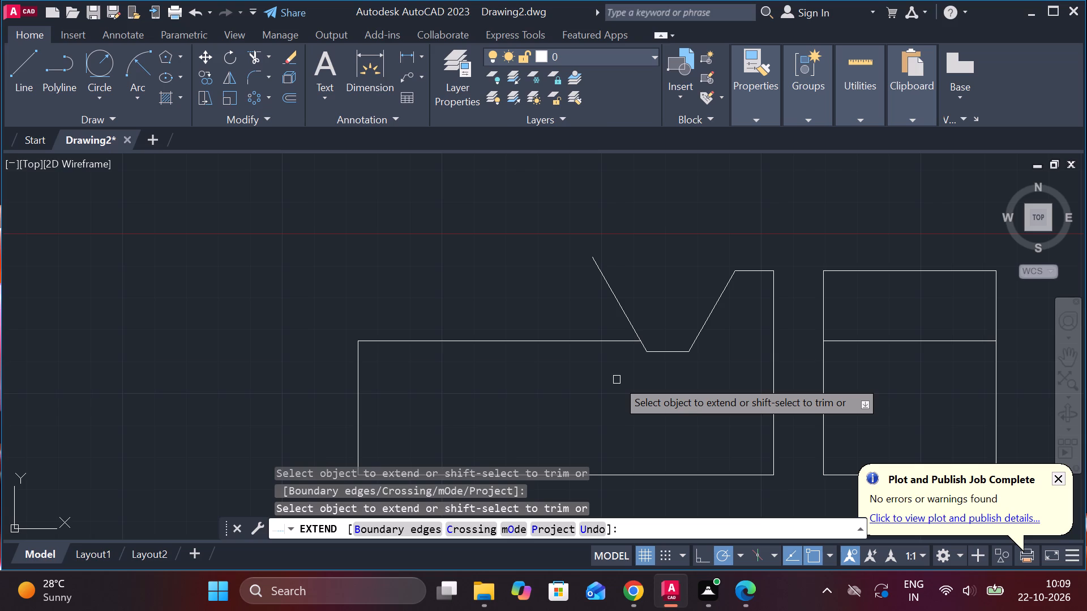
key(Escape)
Offset the front view's 130-long bottom edge 23 upward as a guide for the groove floor.
click(679, 476)
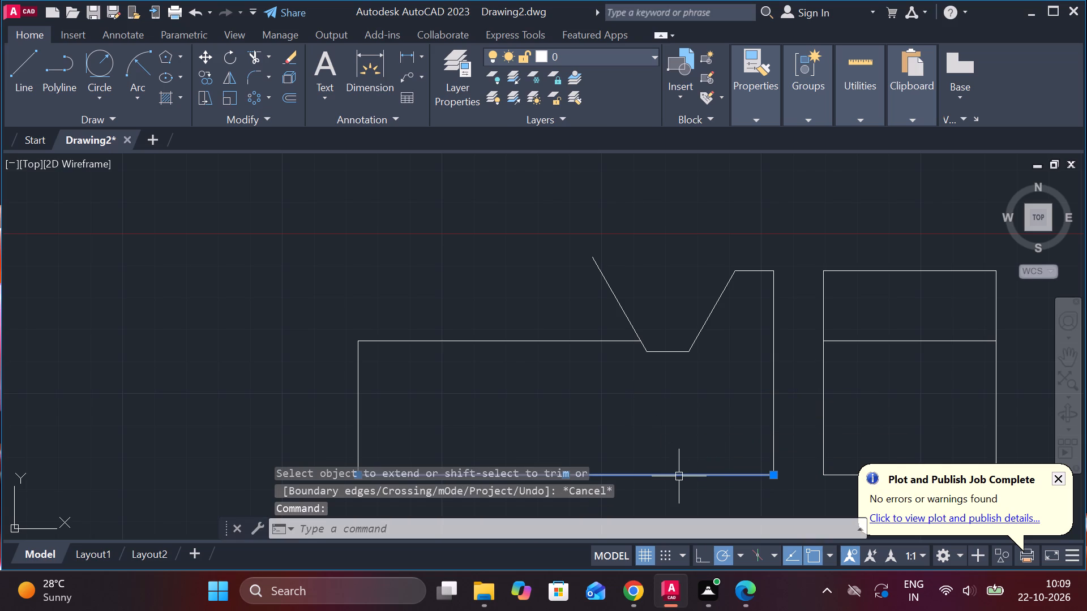
key(o)
key(Return)
key(Return)
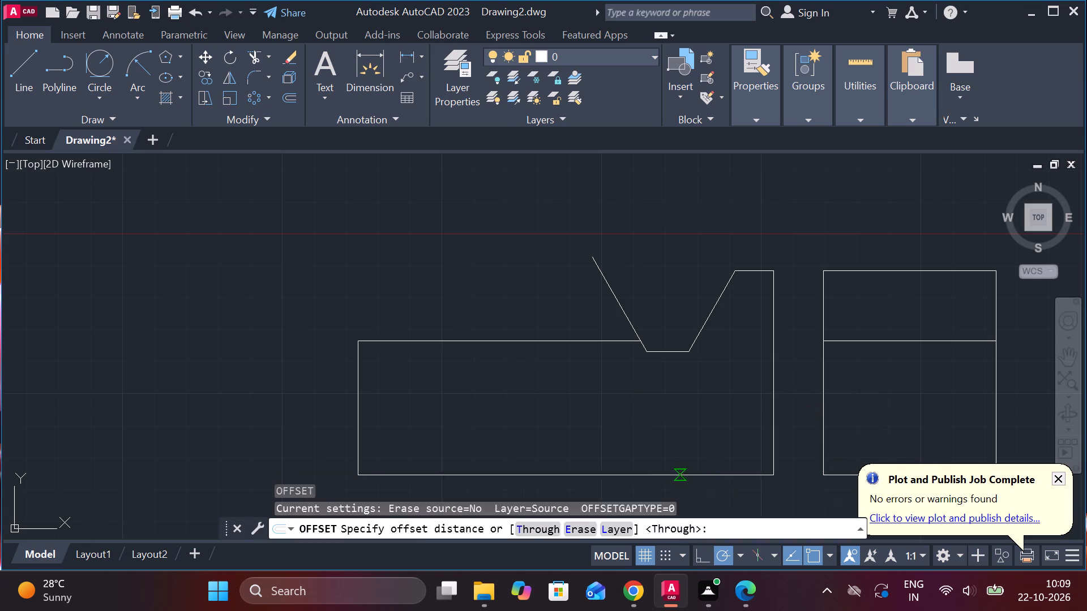
text(23)
key(space)
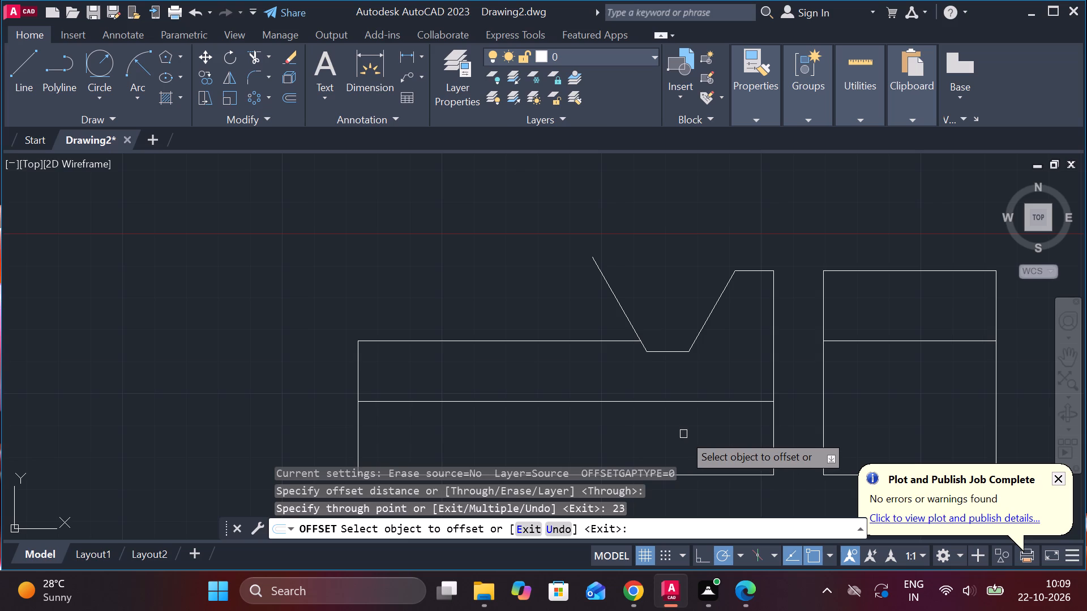
middle_click(683, 434)
key(Escape)
Erase the groove's floor, its left flank and the lower top edge, keeping the right flank.
click(675, 346)
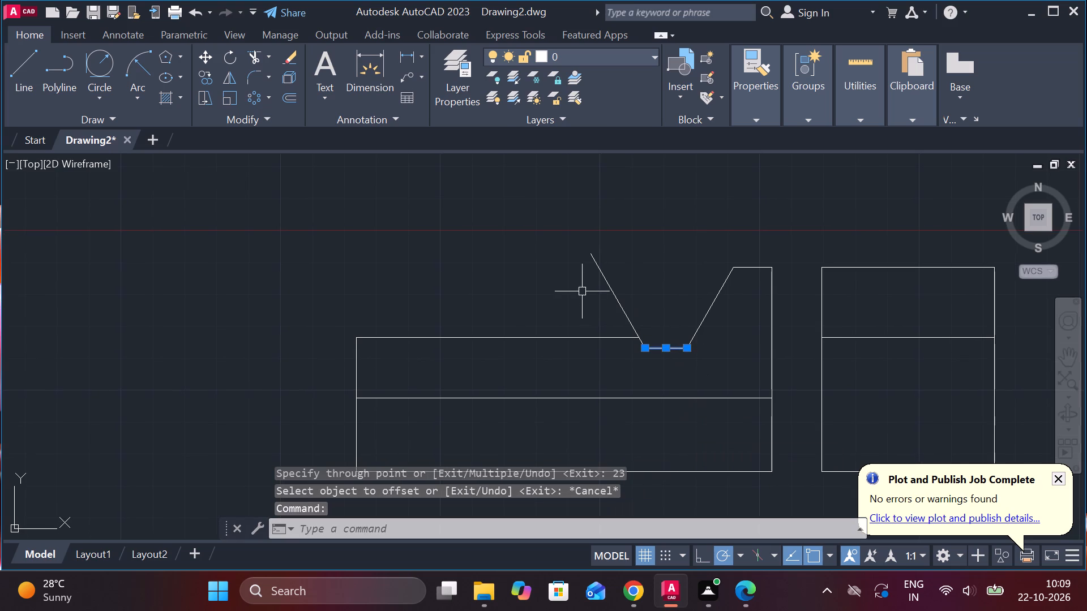
click(601, 277)
key(e)
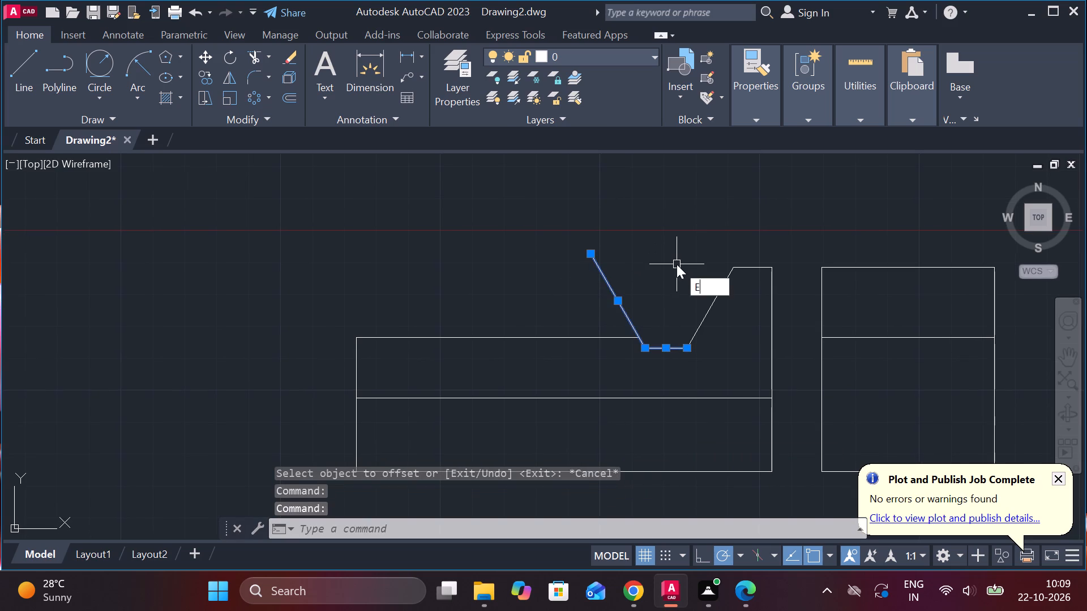
key(Escape)
click(665, 352)
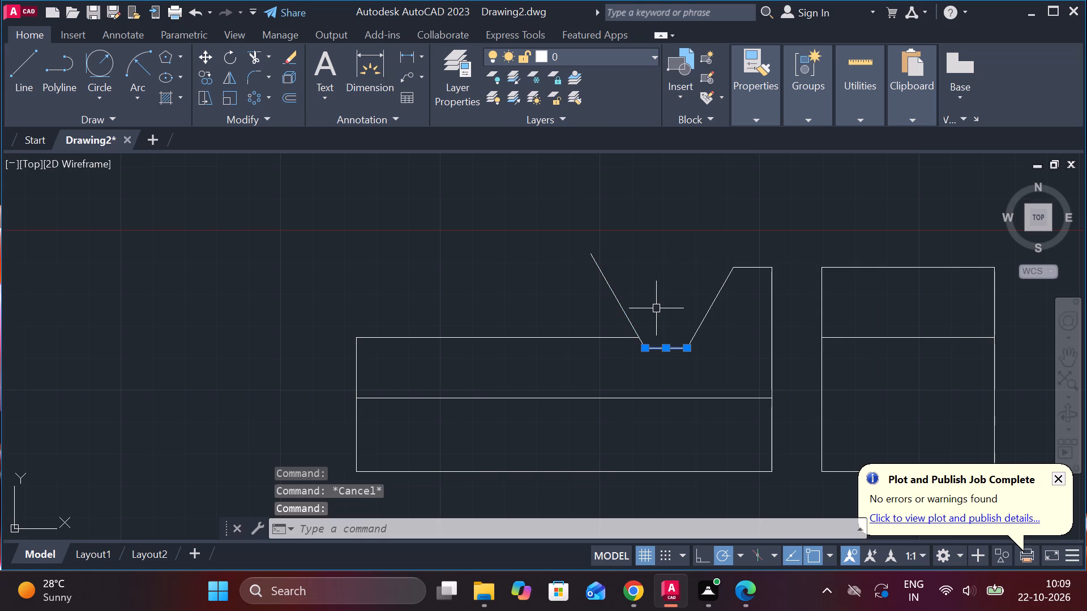
text(E)
key(space)
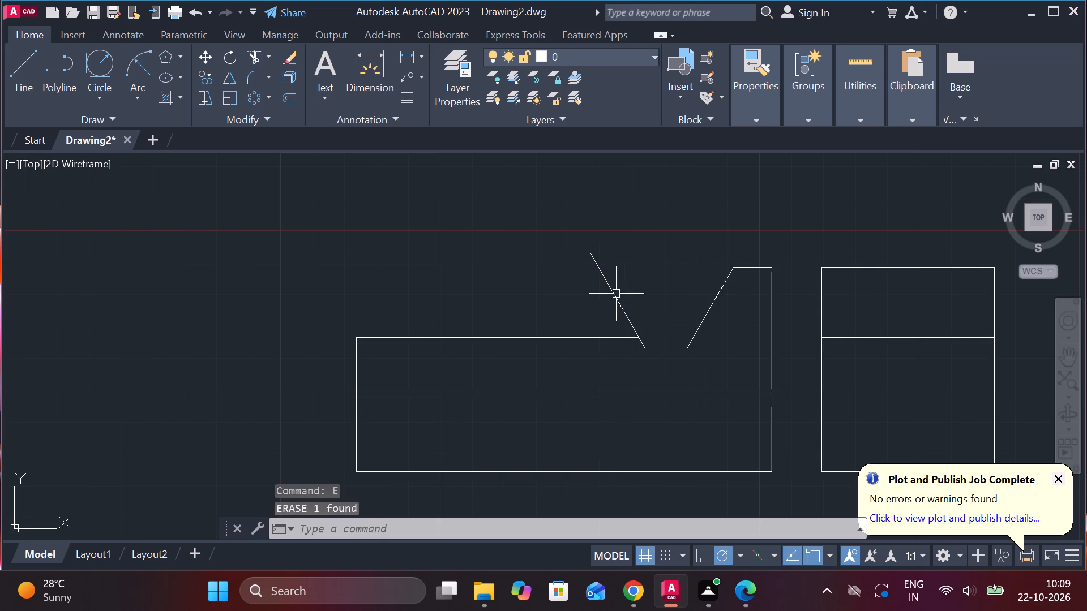
click(613, 293)
click(580, 337)
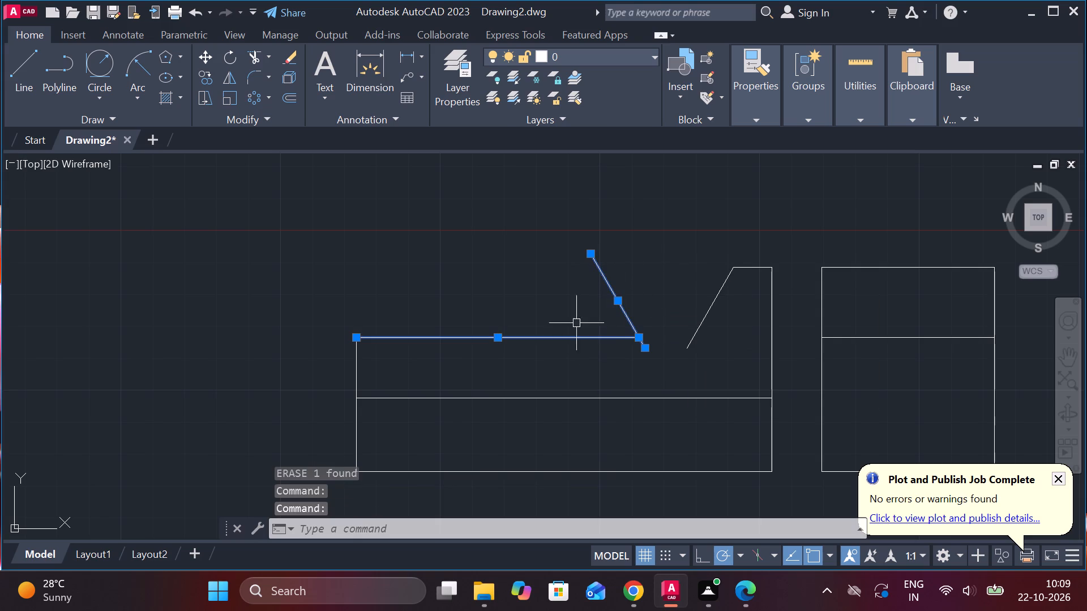
text(E)
key(space)
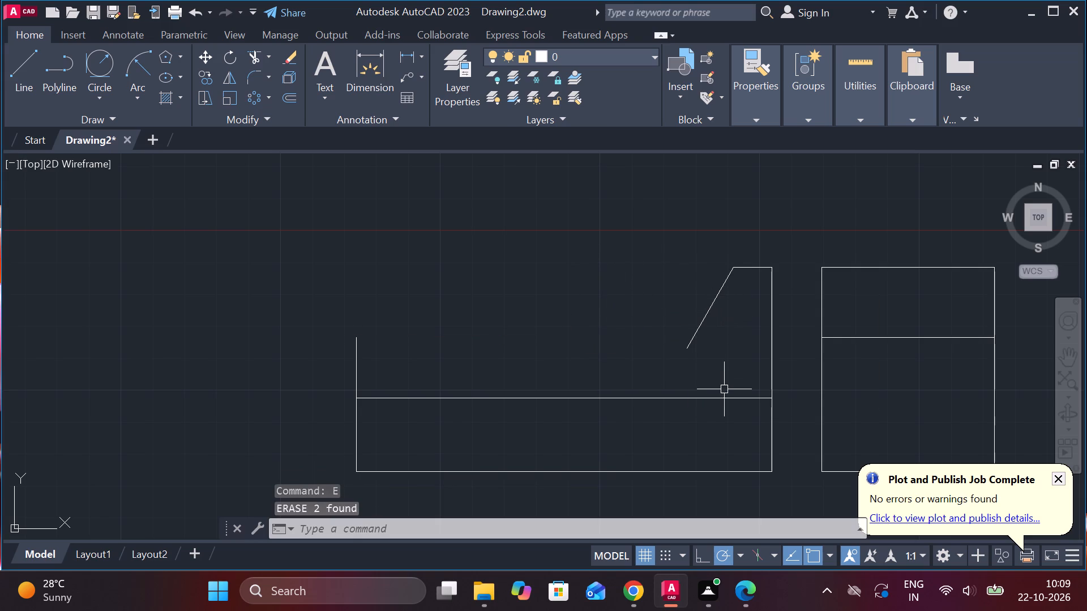
Extend the groove's right flank down to the guide line 23 above the base, and erase that guide line.
text(EX)
key(space)
click(702, 329)
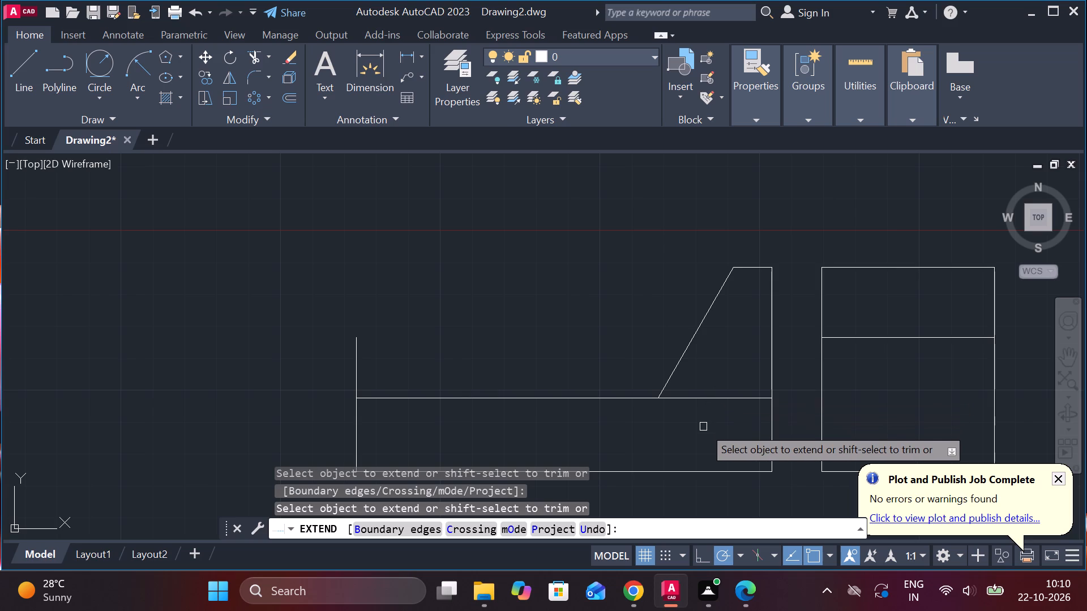
key(Escape)
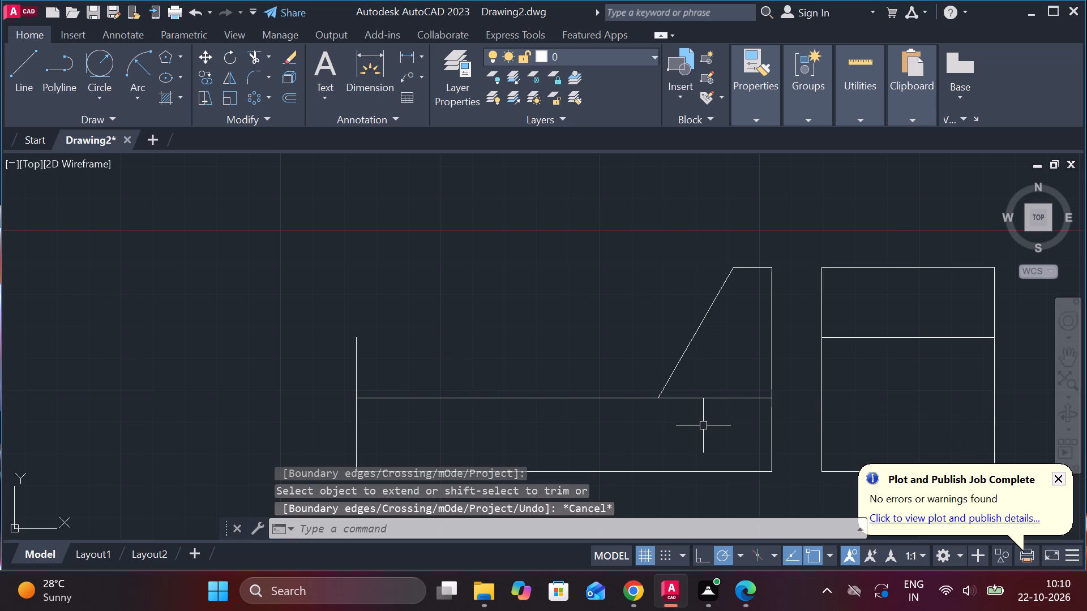
click(688, 399)
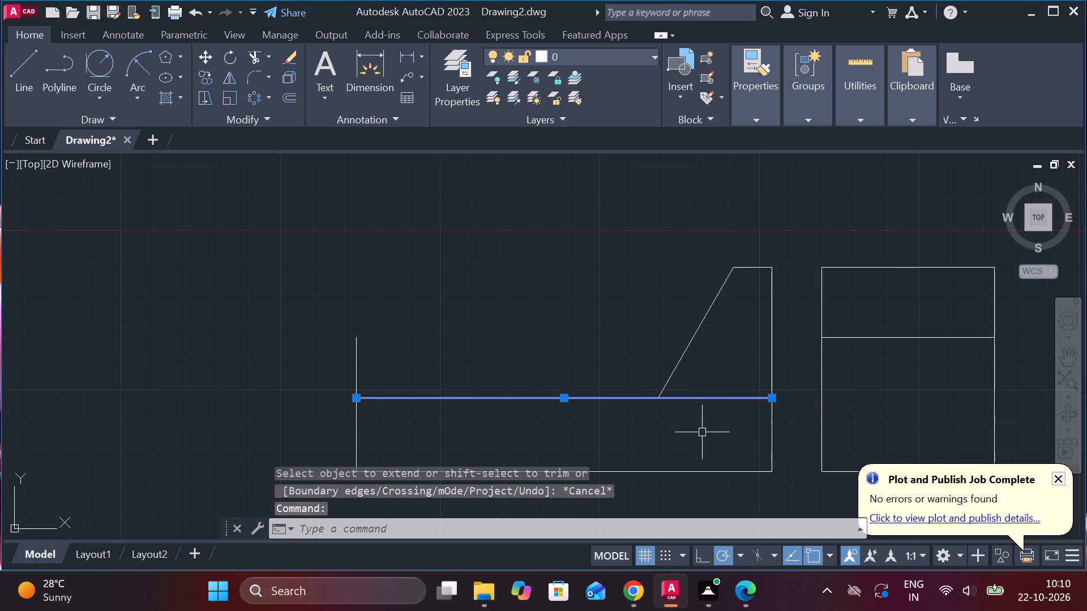
text(E)
key(space)
From the right flank's lower end, draw the groove floor 13 left and a long opposite flank up-left at about 120°.
key(l)
key(Return)
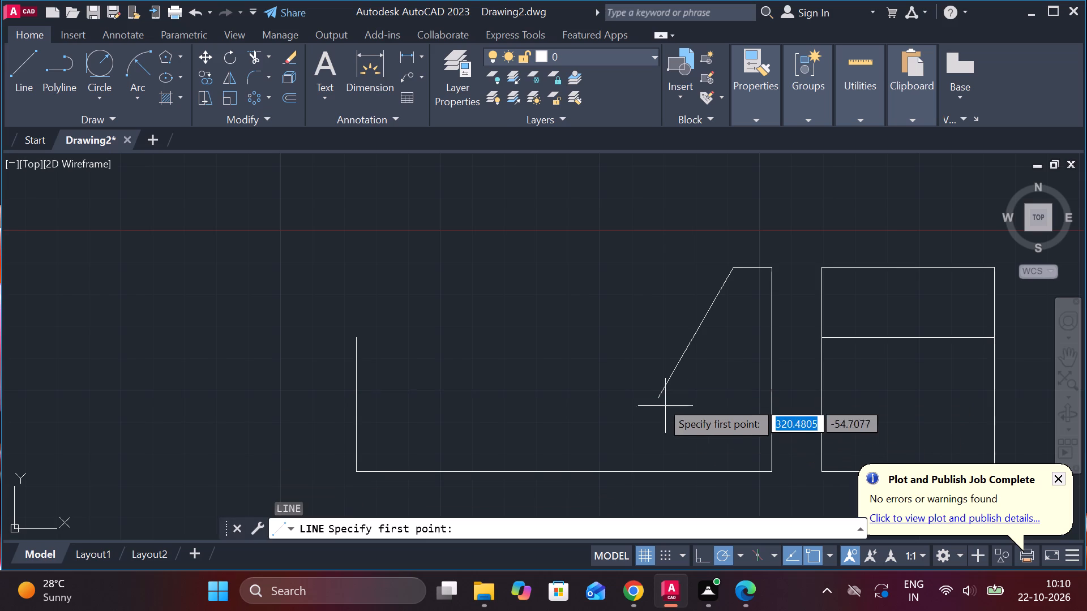
click(656, 392)
text(13)
key(space)
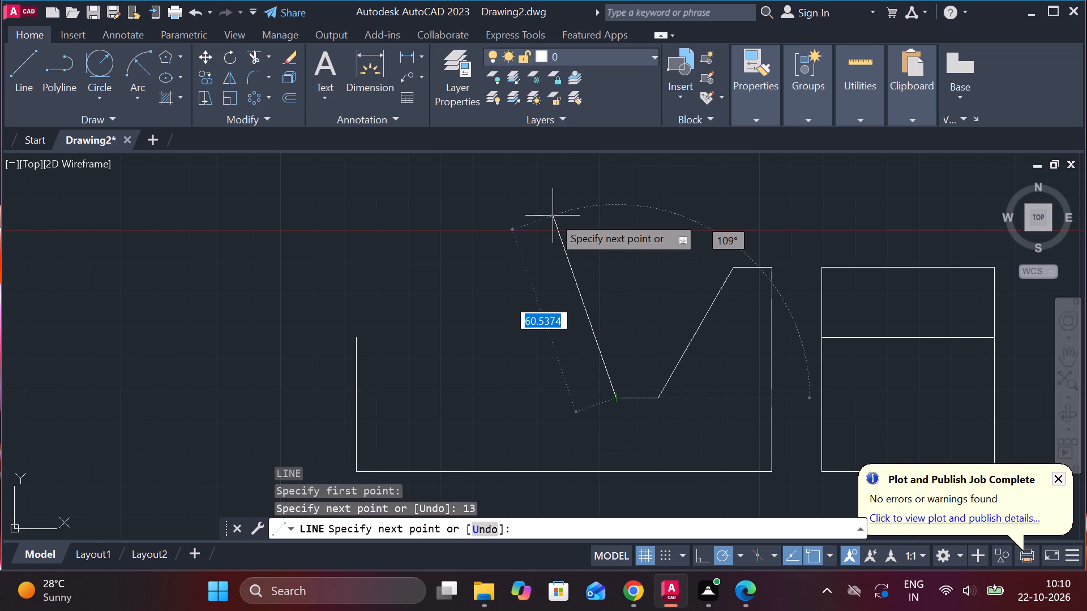
key(Tab)
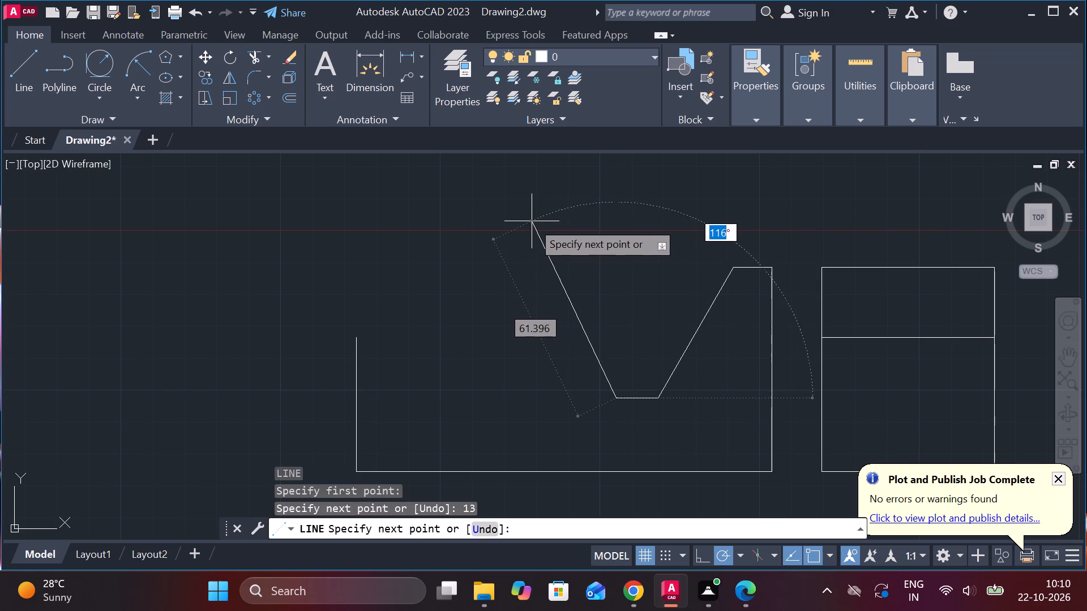
click(503, 210)
key(Escape)
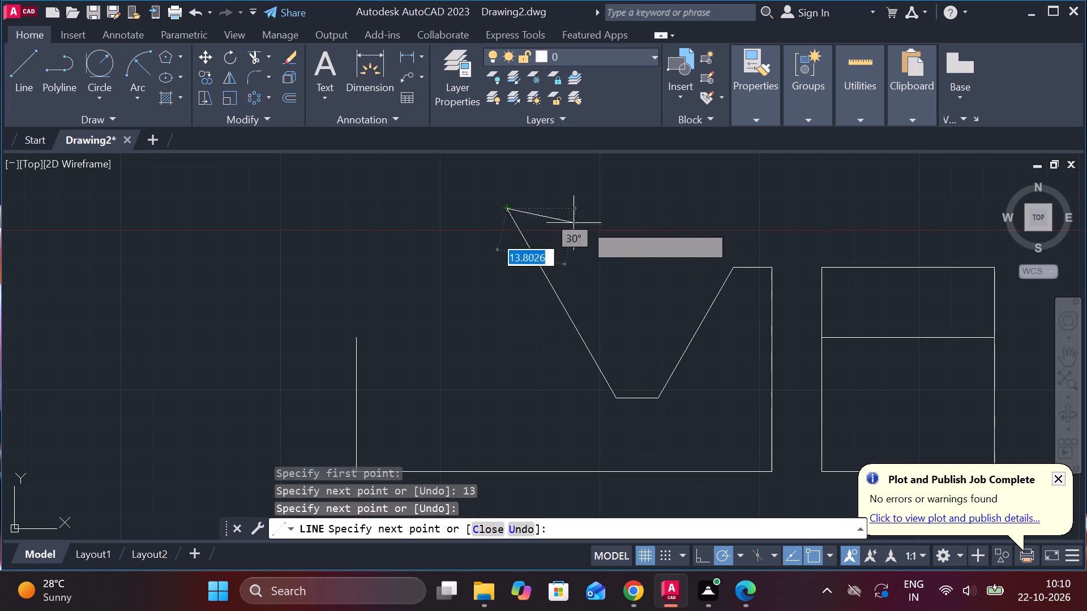
Draw a short horizontal line from the left edge's upper end and extend it to the groove's left flank.
key(l)
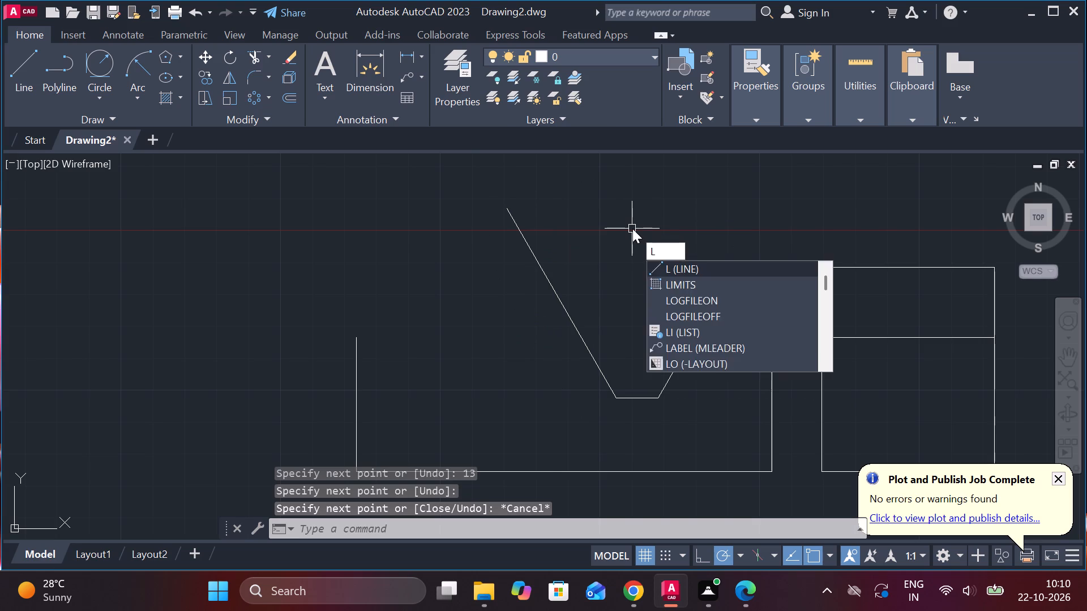
key(Return)
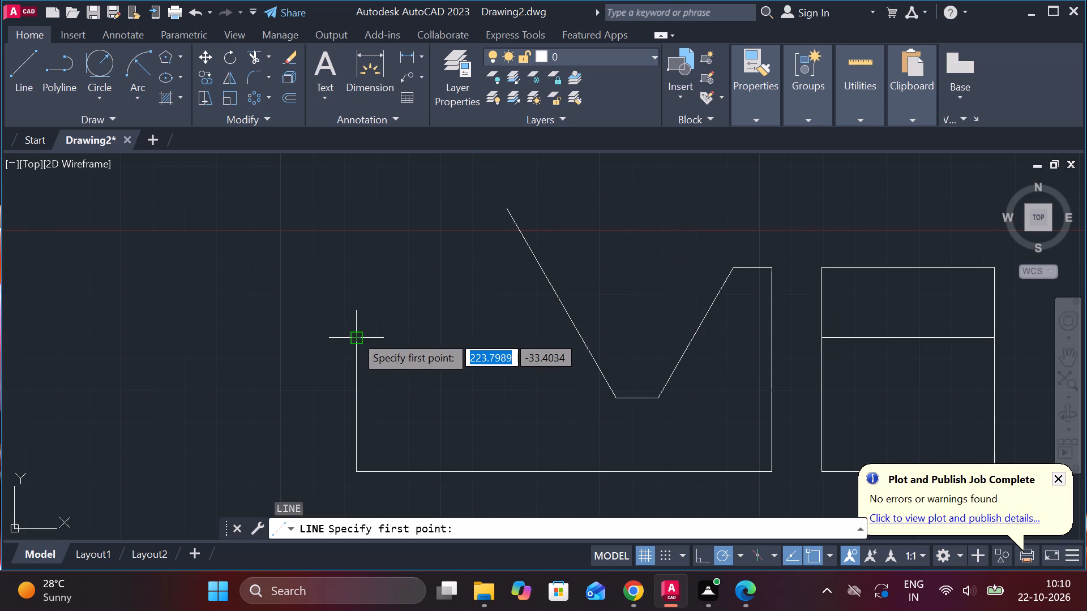
click(355, 335)
click(388, 335)
key(Escape)
text(EX)
key(space)
click(378, 341)
key(Escape)
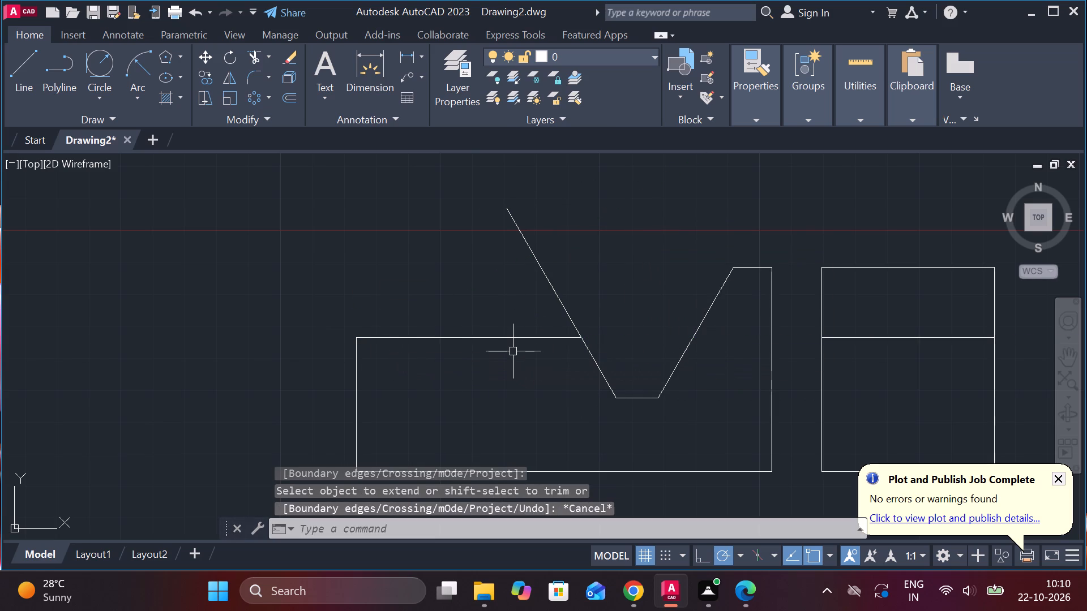
Trim the part of the left flank that projects above the lower top edge.
text(TR)
key(space)
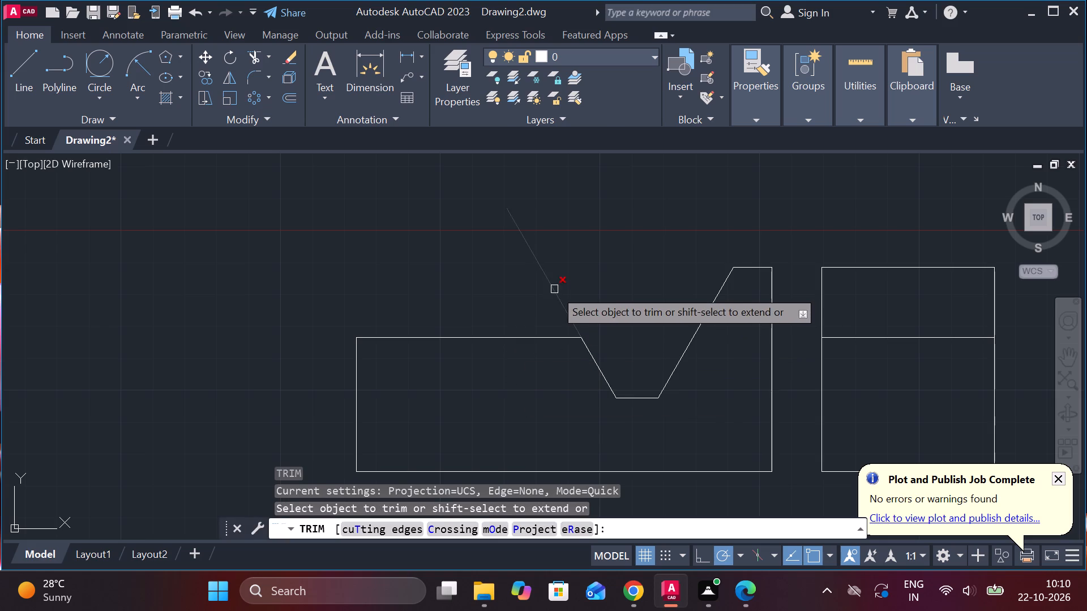
click(554, 289)
scroll(640, 285, down, 1)
scroll(662, 393, up, 1)
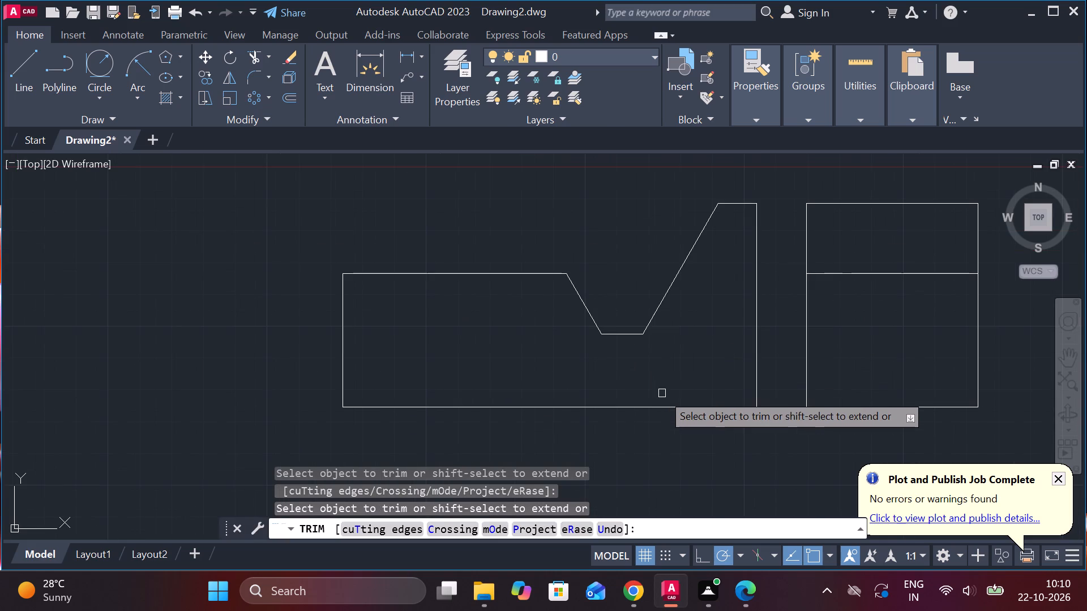
middle_drag(661, 377, 630, 376)
key(Escape)
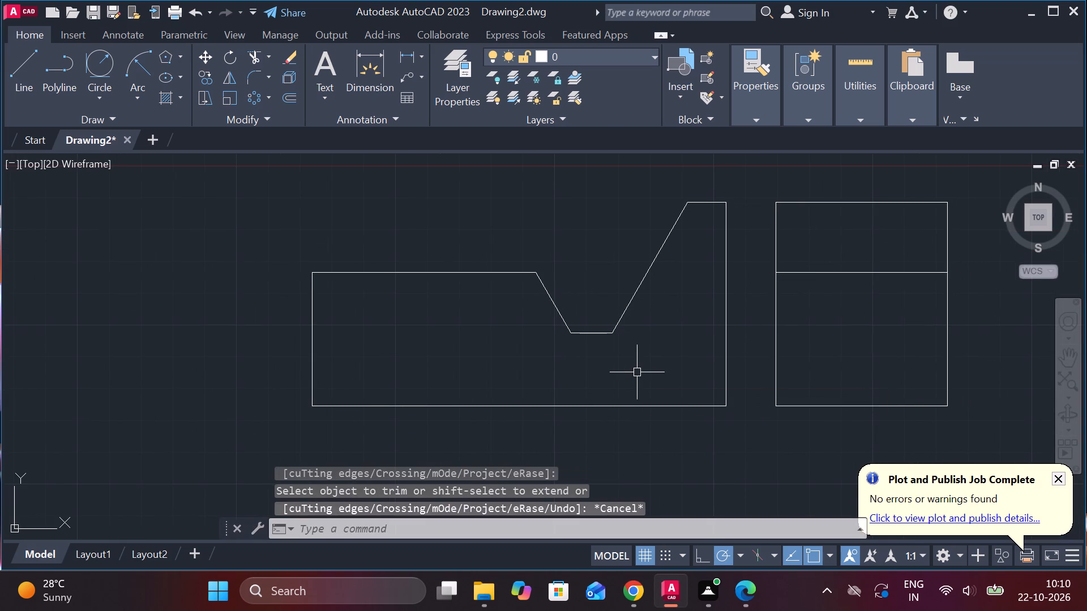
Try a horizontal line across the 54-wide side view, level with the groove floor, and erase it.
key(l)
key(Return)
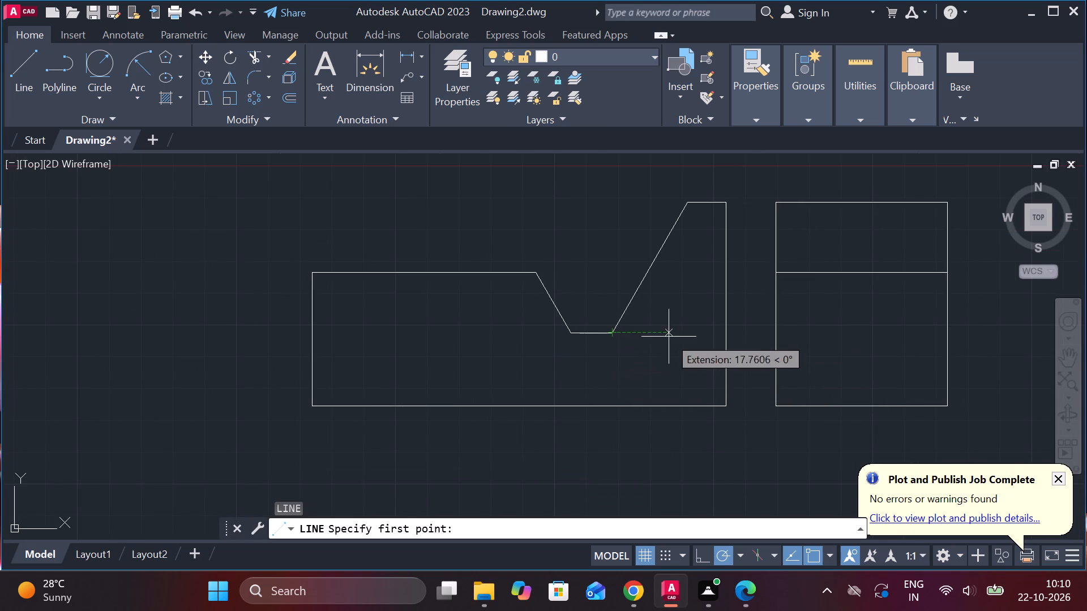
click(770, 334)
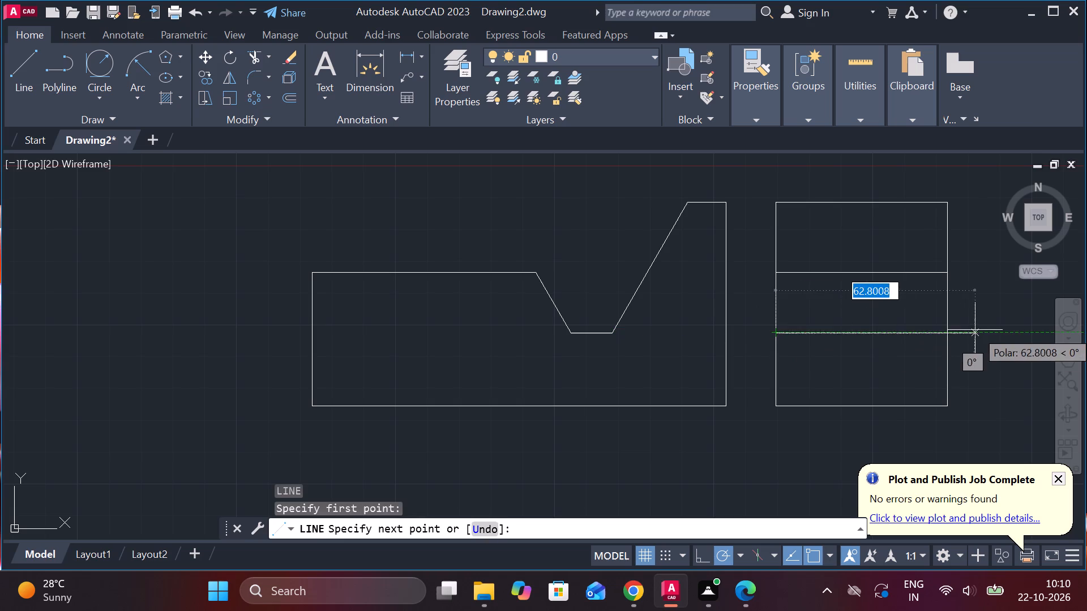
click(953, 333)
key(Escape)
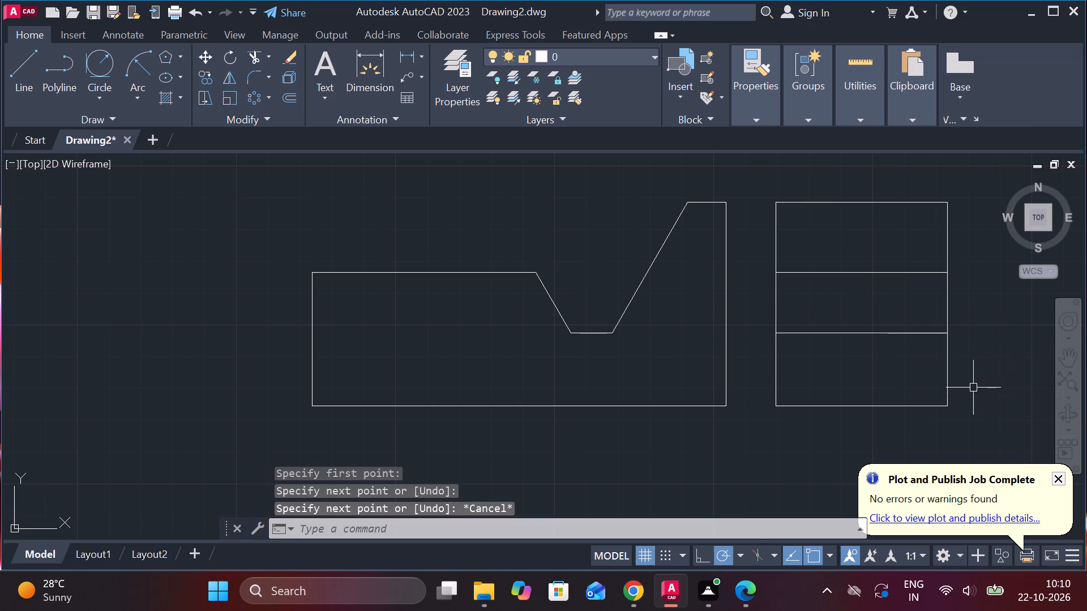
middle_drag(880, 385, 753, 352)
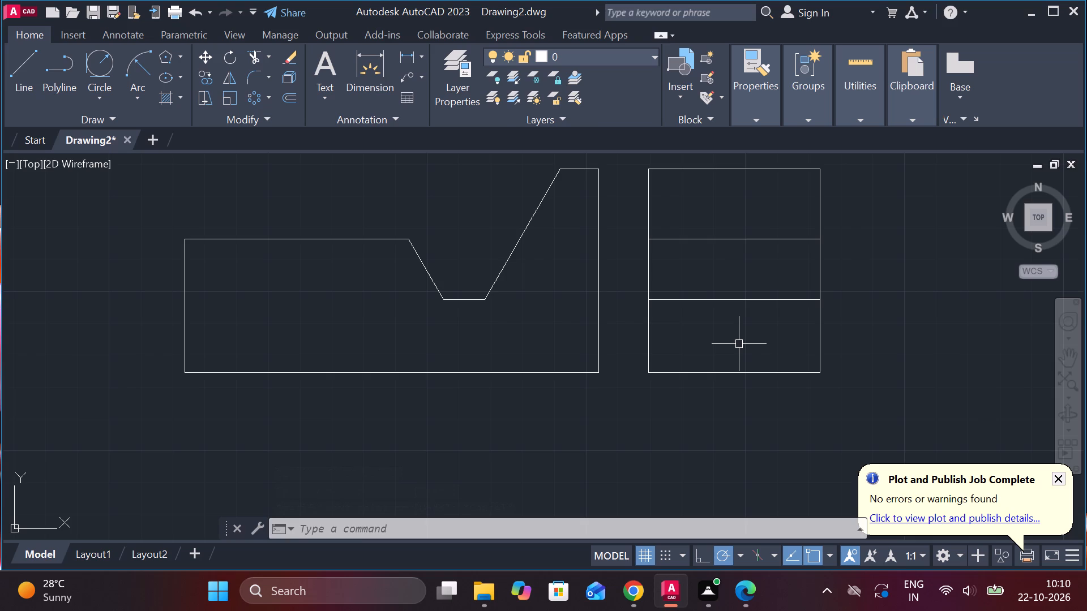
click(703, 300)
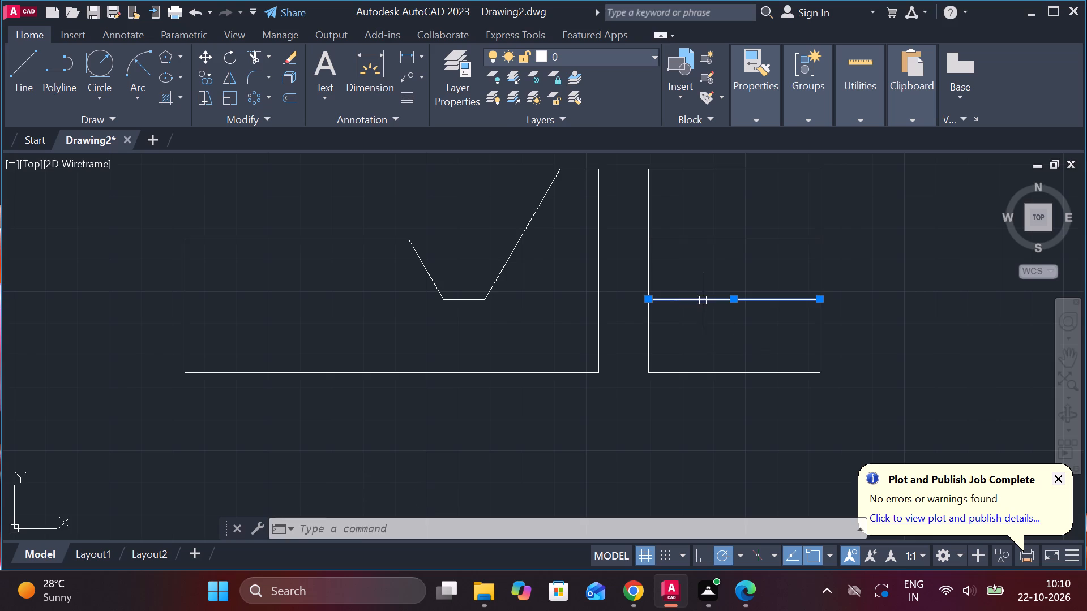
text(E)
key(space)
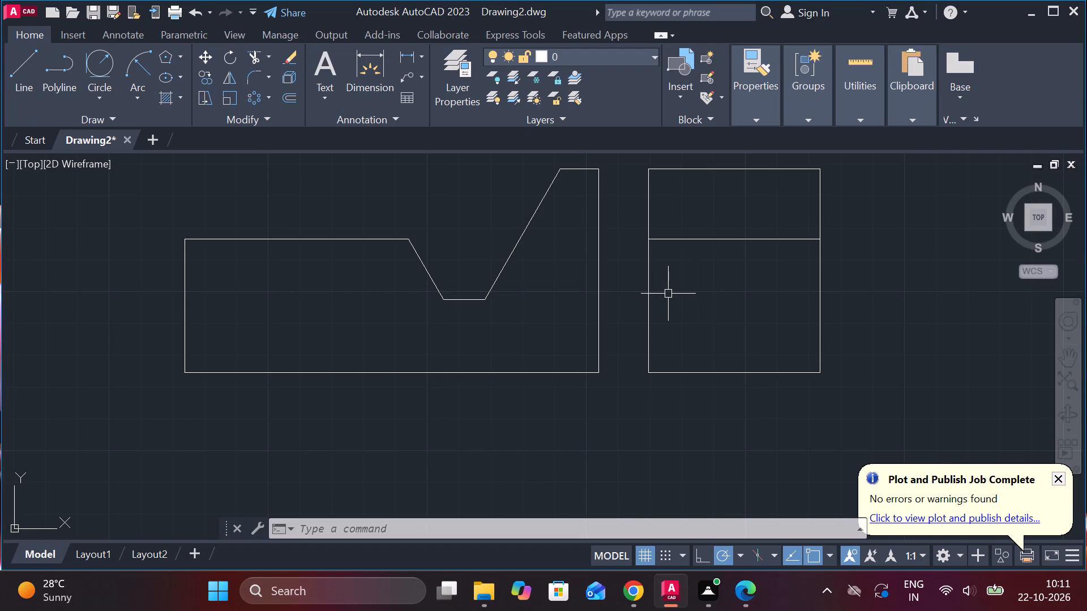
Draw a short vertical line up from the midpoint of the 54-wide side view's bottom edge.
scroll(678, 305, down, 1)
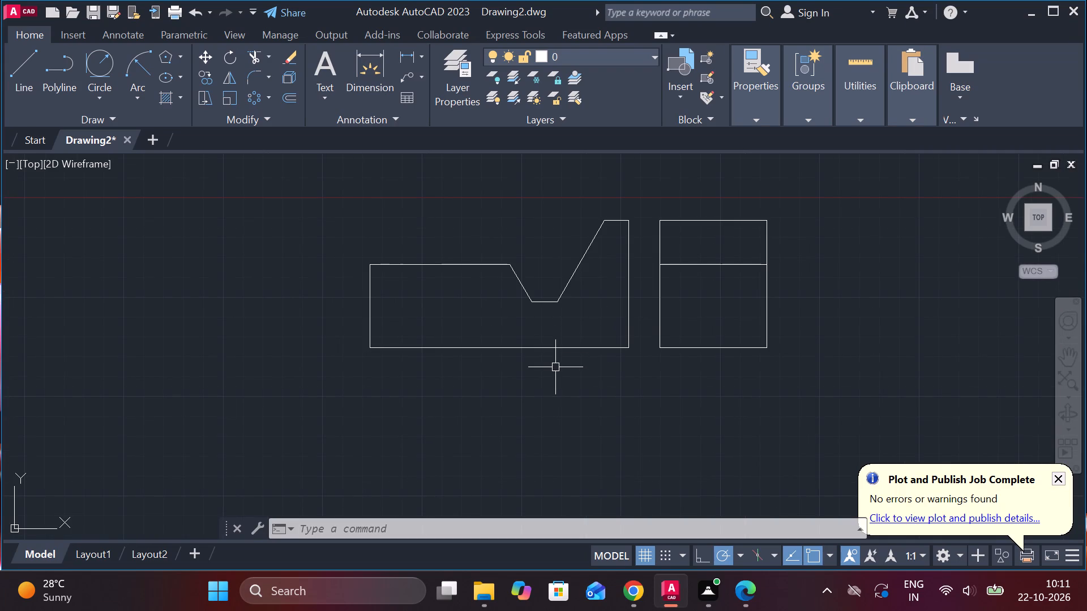
middle_drag(556, 369, 564, 373)
scroll(468, 395, up, 1)
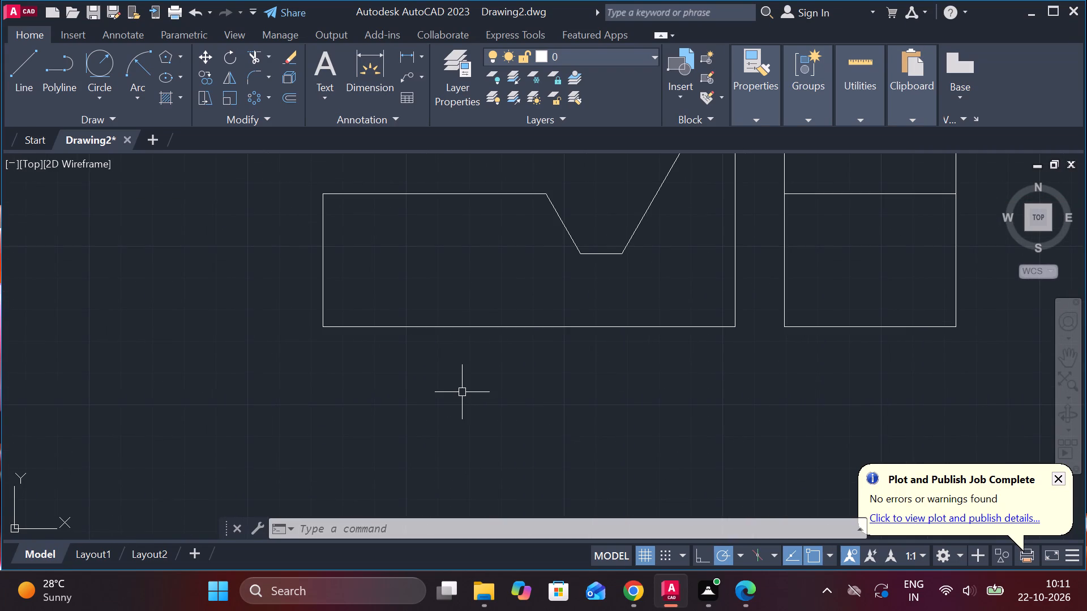
middle_drag(748, 404, 508, 441)
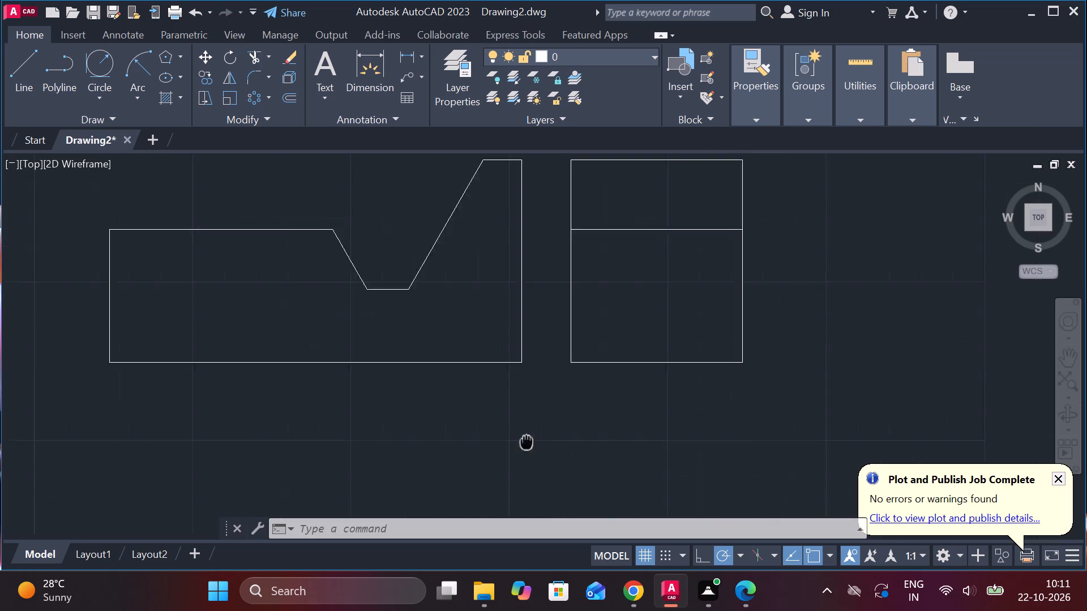
middle_drag(508, 441, 506, 441)
key(l)
key(Return)
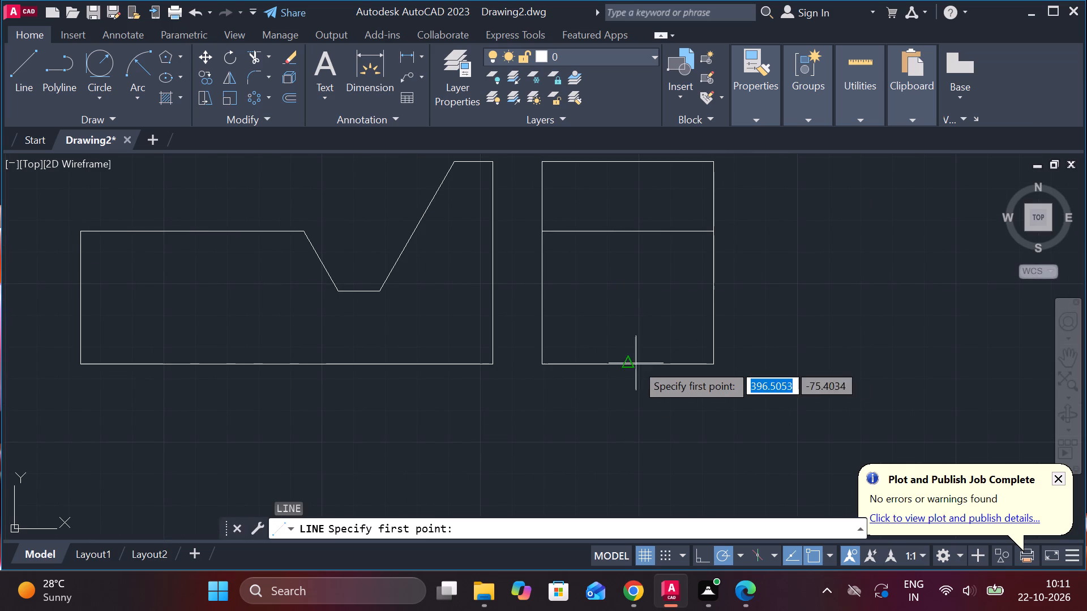
click(622, 363)
click(623, 312)
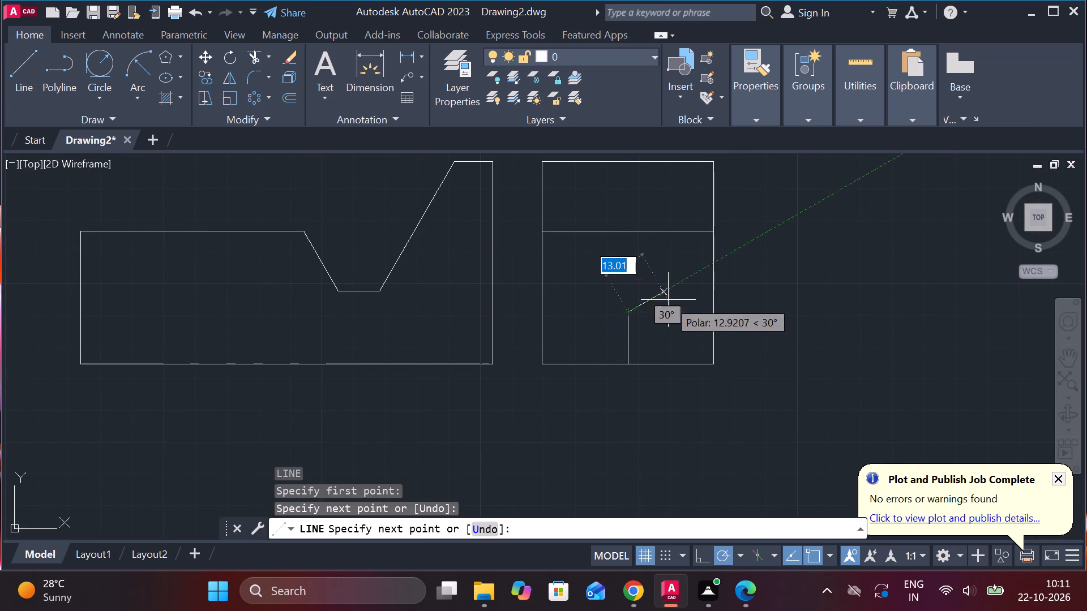
key(Escape)
Offset the short vertical middle line by 10 to both sides.
click(625, 337)
key(o)
key(Return)
key(Return)
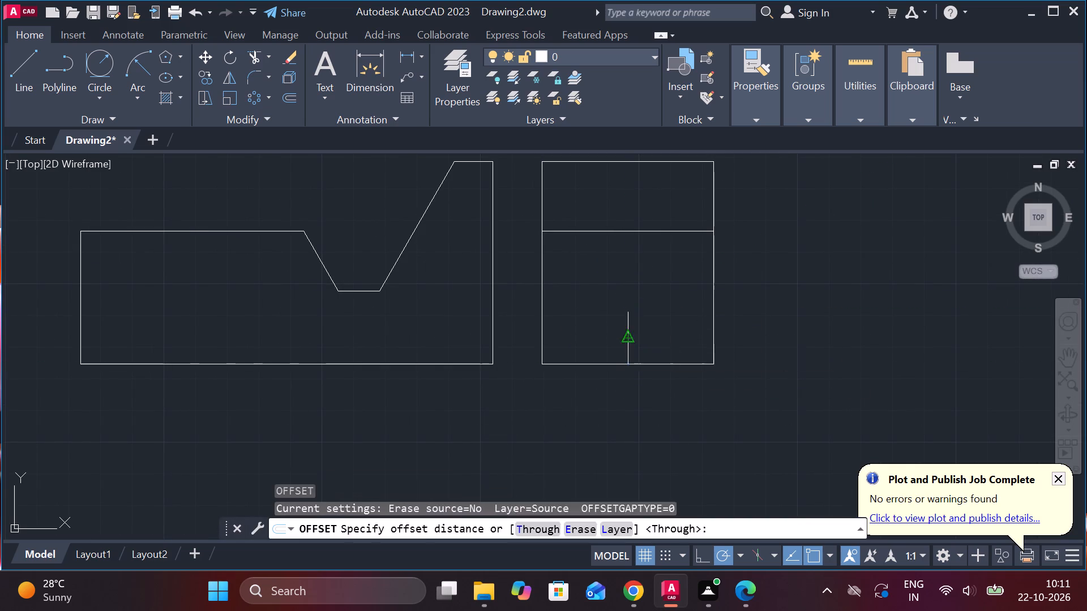
text(10)
key(Return)
click(628, 332)
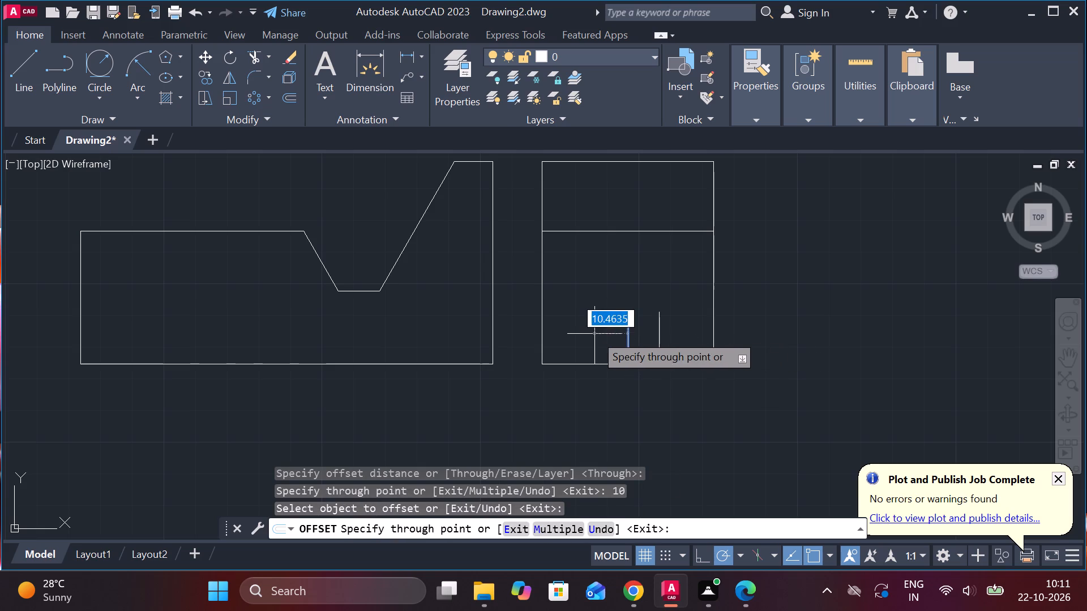
text(10)
key(Return)
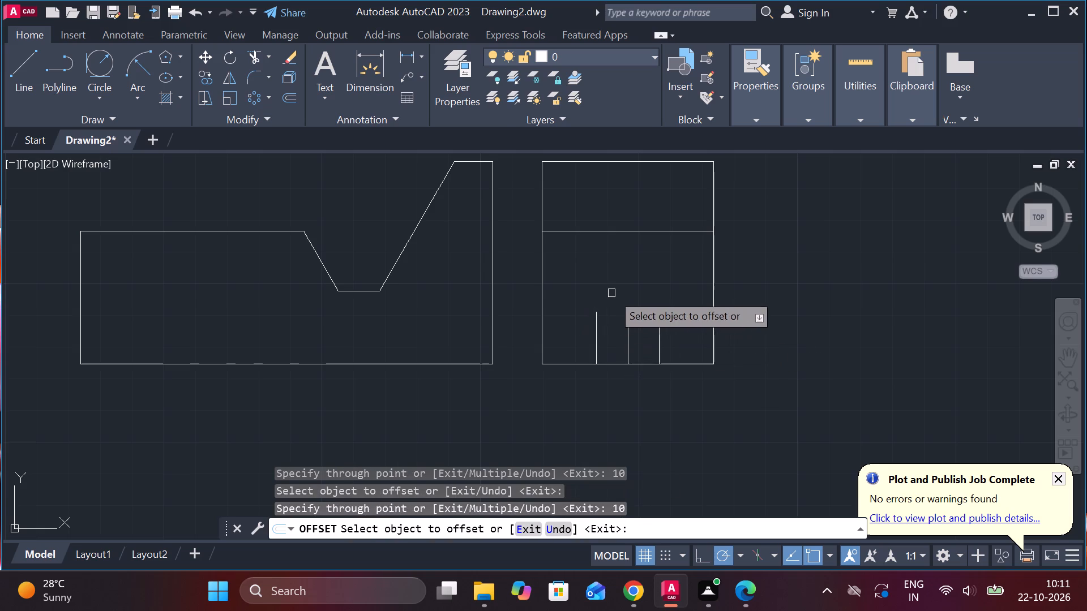
key(Escape)
Extend both offset lines up to the side view's inner horizontal line.
text(EX)
key(space)
click(590, 320)
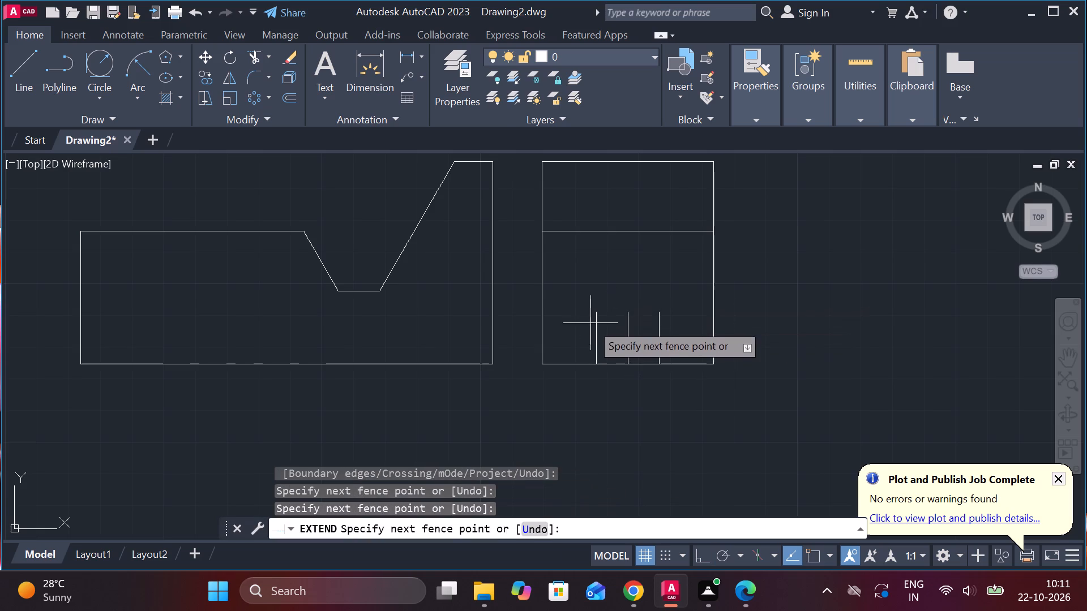
click(594, 329)
click(594, 324)
click(658, 328)
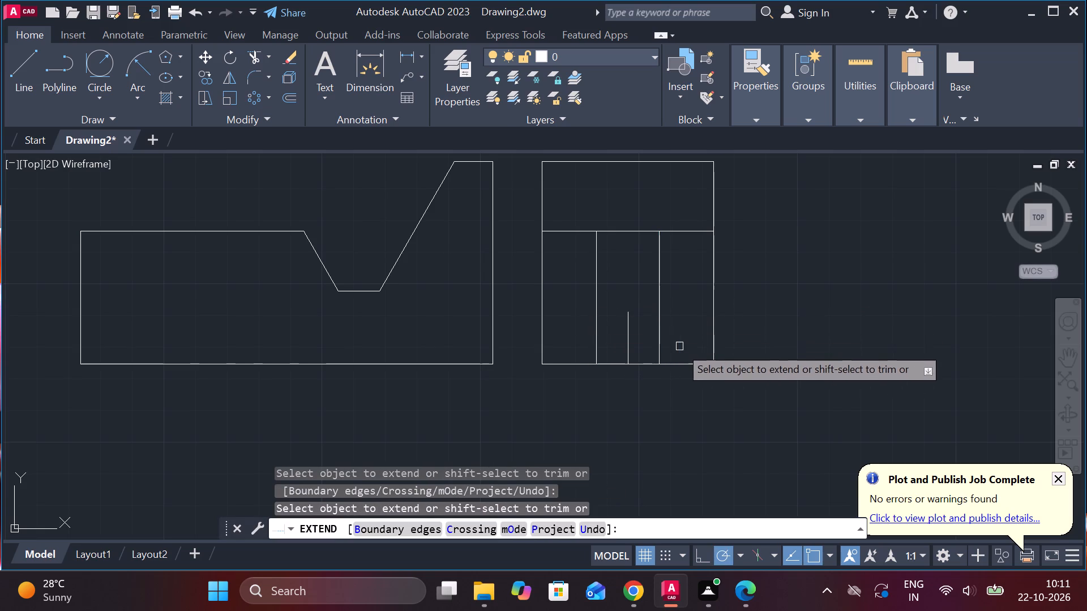
key(Escape)
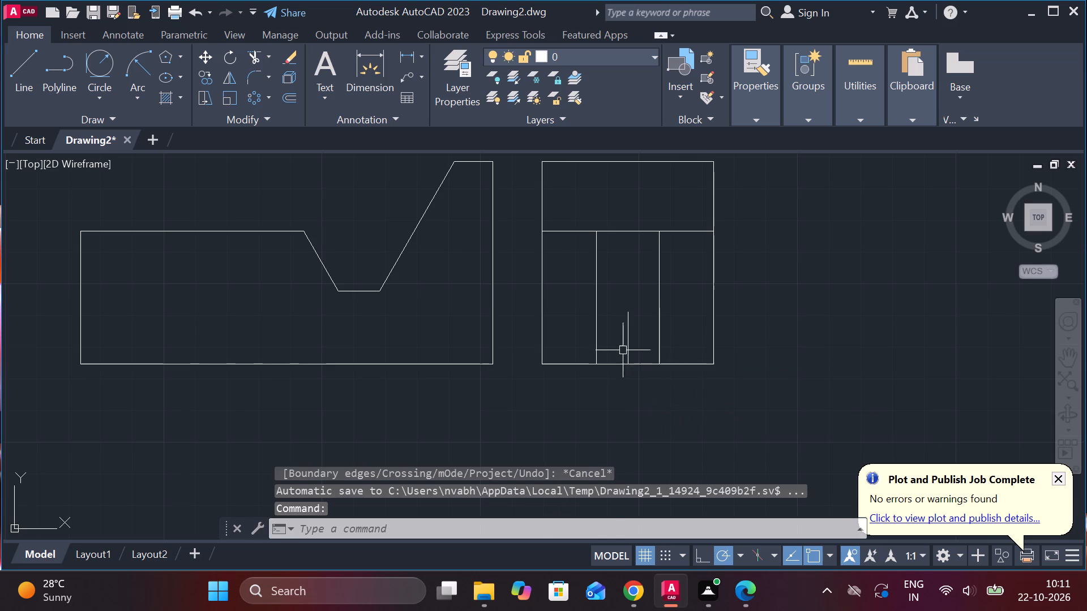
Stretch the middle line's upper end to the midpoint of the side view's top edge.
click(632, 339)
click(631, 332)
click(630, 321)
click(630, 311)
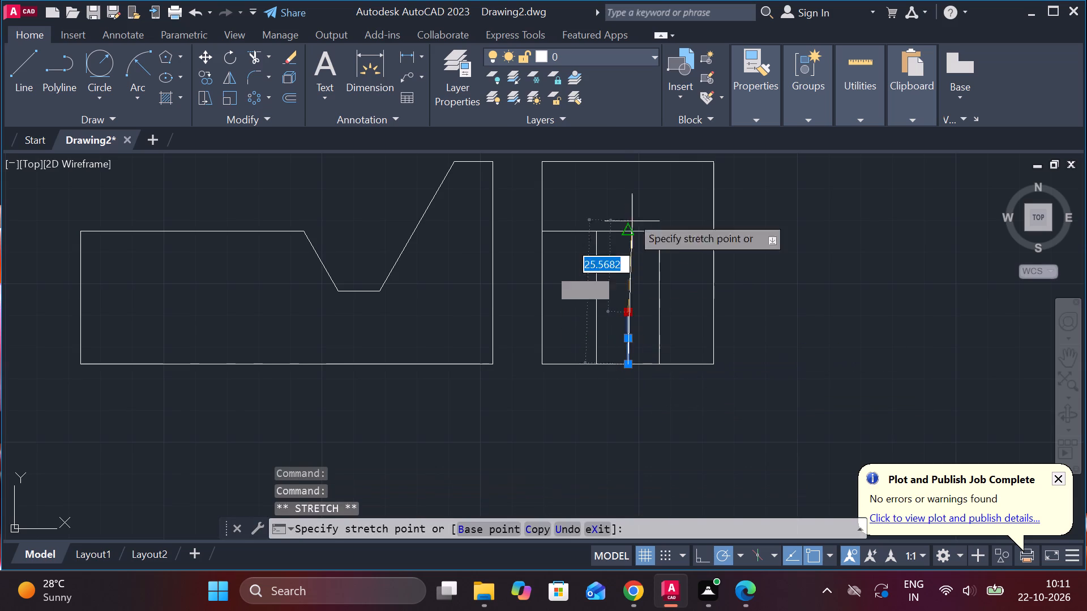
middle_drag(631, 210, 623, 283)
click(624, 240)
key(Escape)
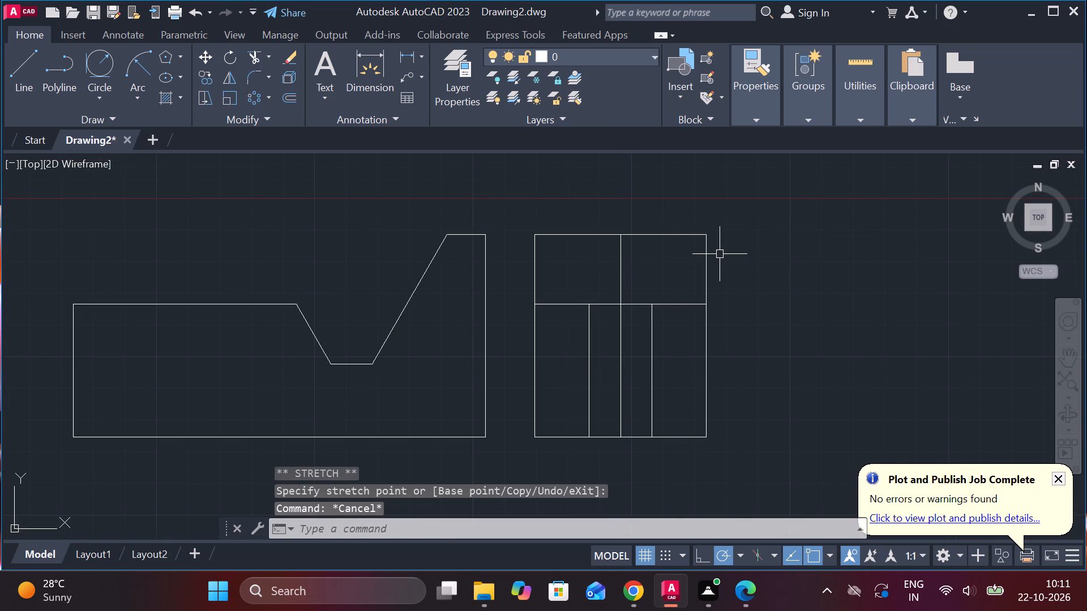
Change the side view's vertical middle line to the CENTER linetype.
click(624, 258)
click(748, 127)
click(754, 119)
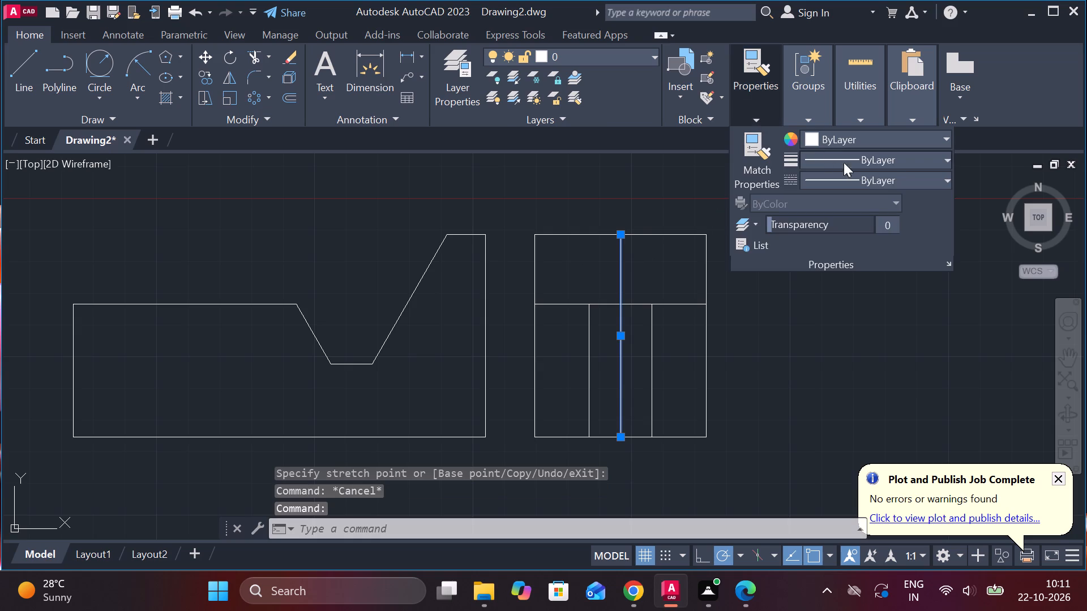
click(887, 186)
click(833, 244)
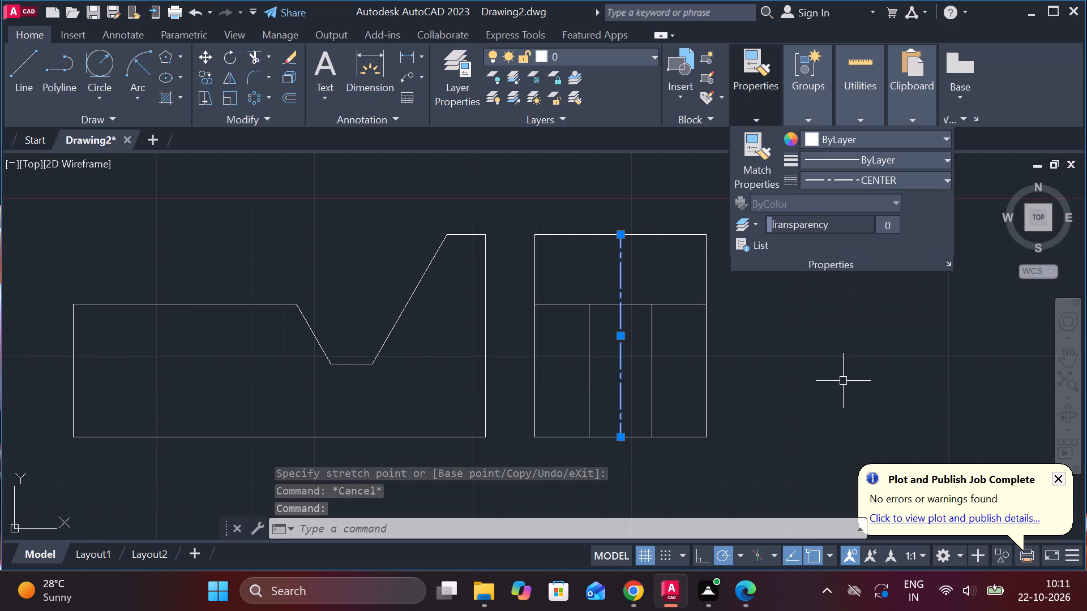
key(Escape)
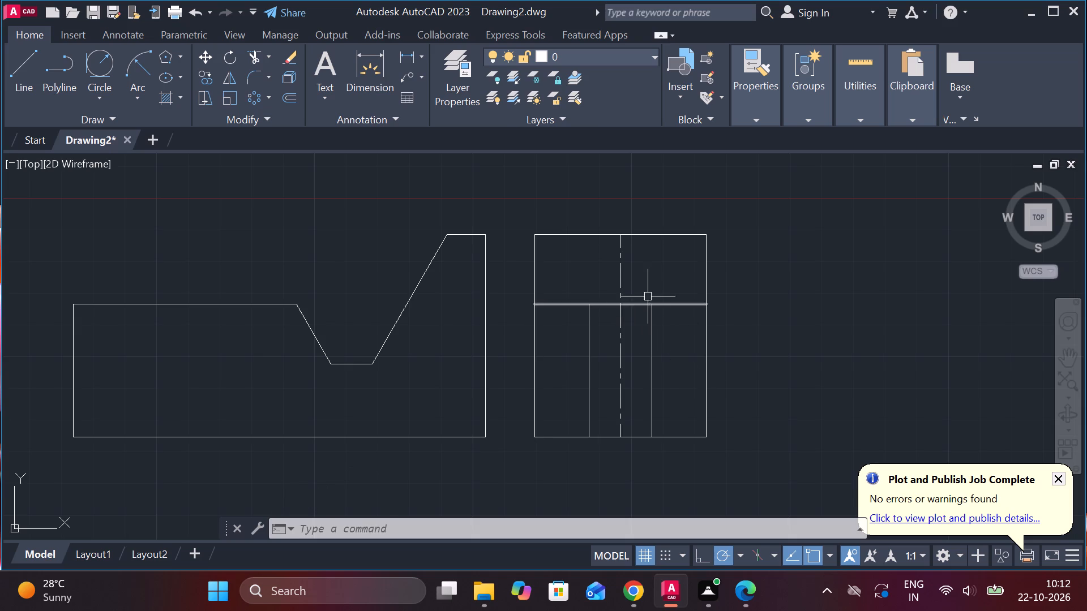
Starting 17 right of the centre line on the inner horizontal line, draw a line about 28.6 long down-right at 300°.
key(l)
key(Return)
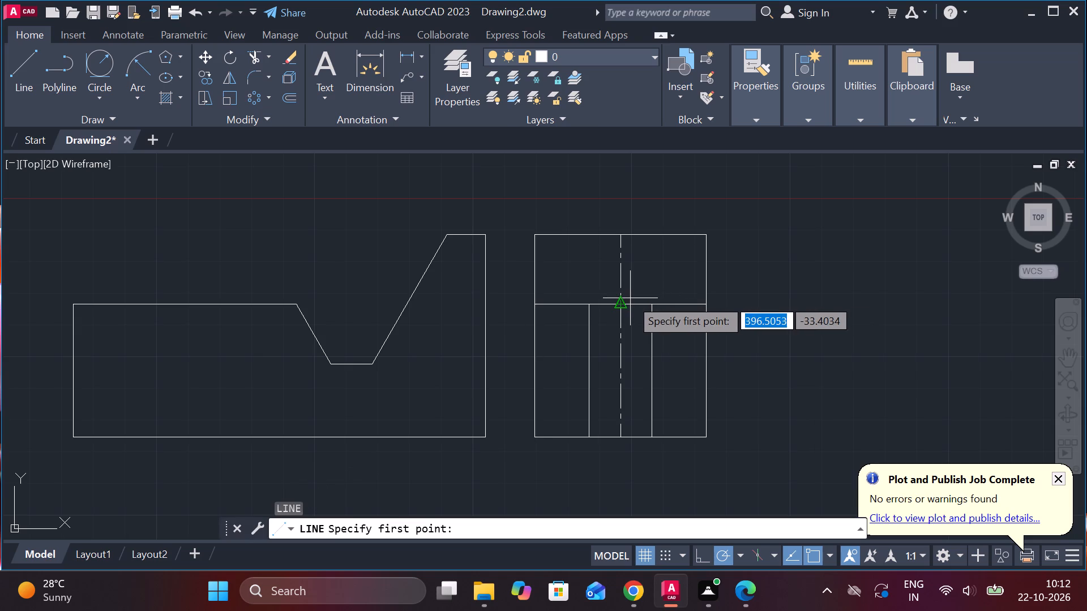
text(17)
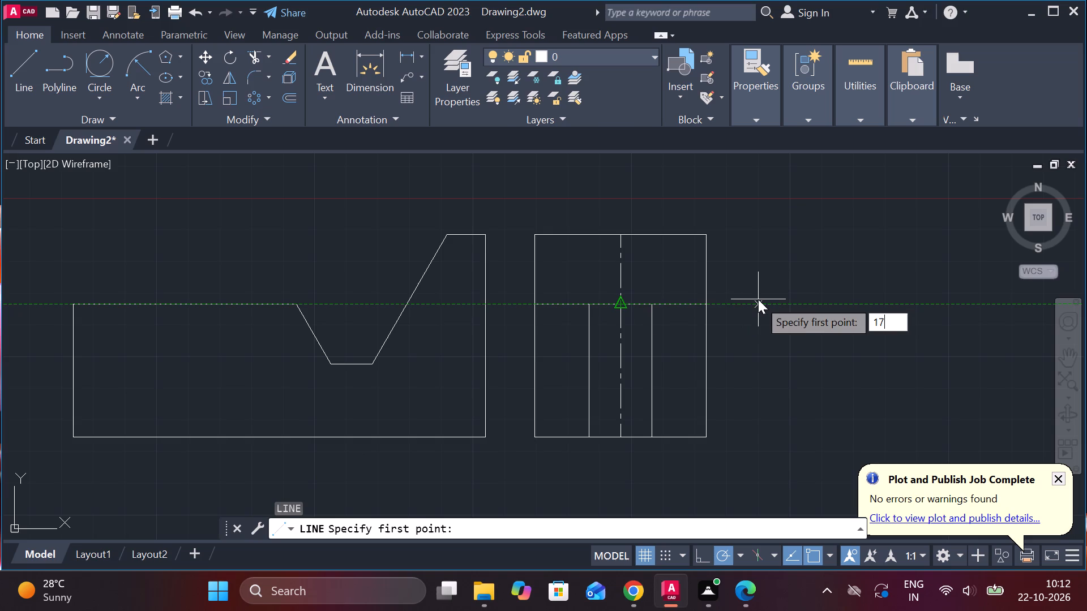
key(Return)
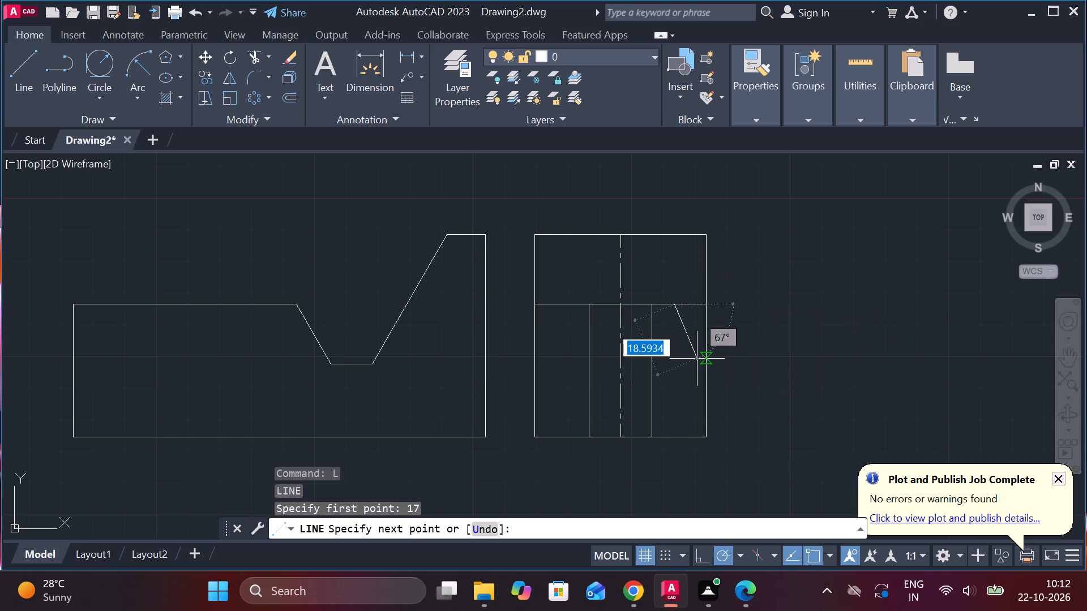
click(726, 380)
key(Escape)
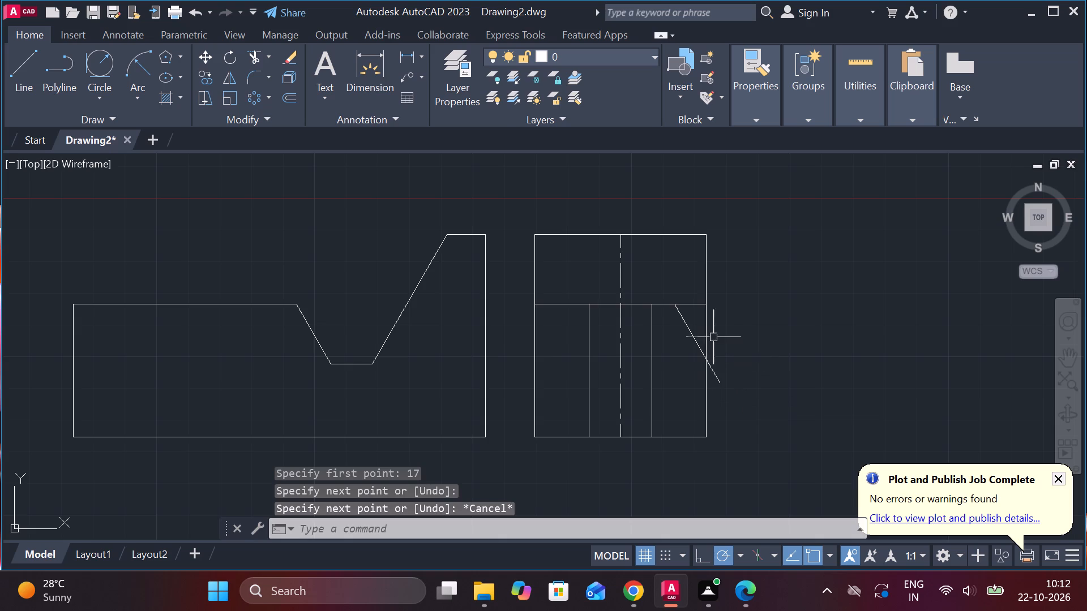
Mirror the sloped line about the side view's centre line, keeping the original.
click(684, 320)
text(MI)
key(Return)
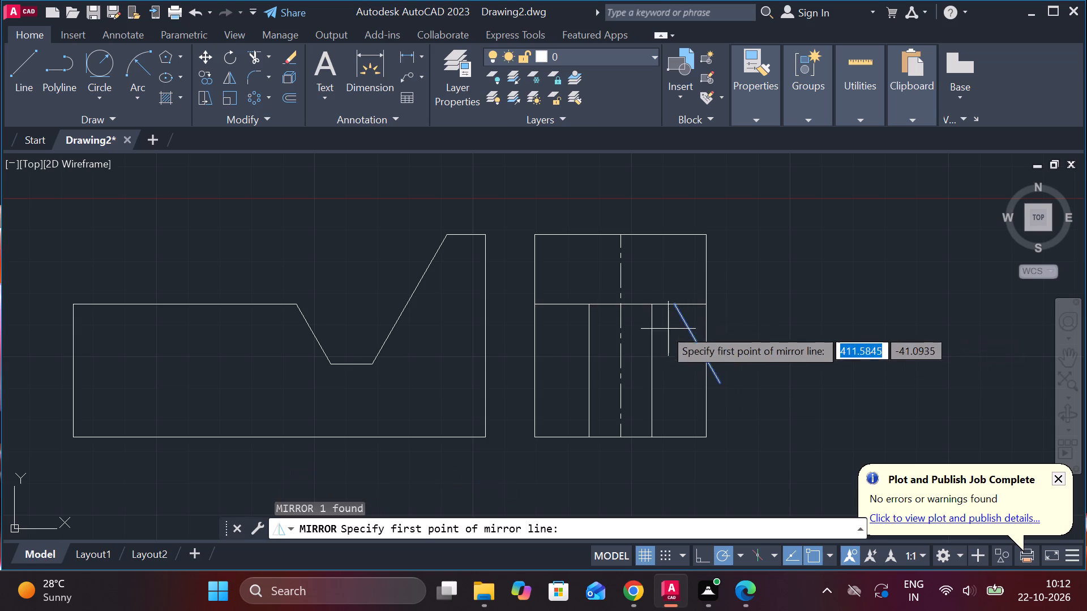
click(622, 302)
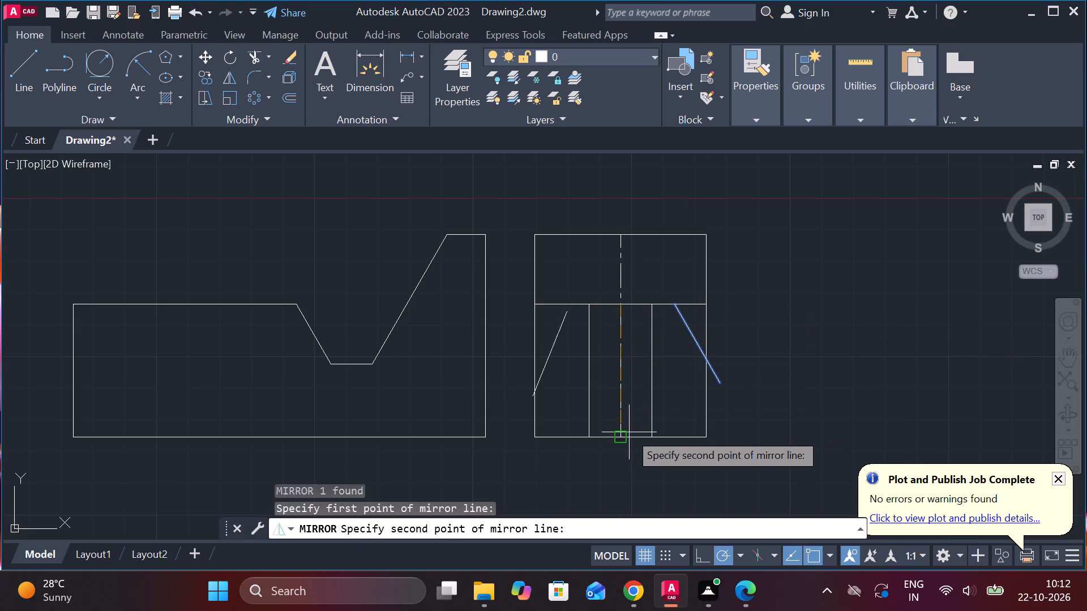
click(618, 443)
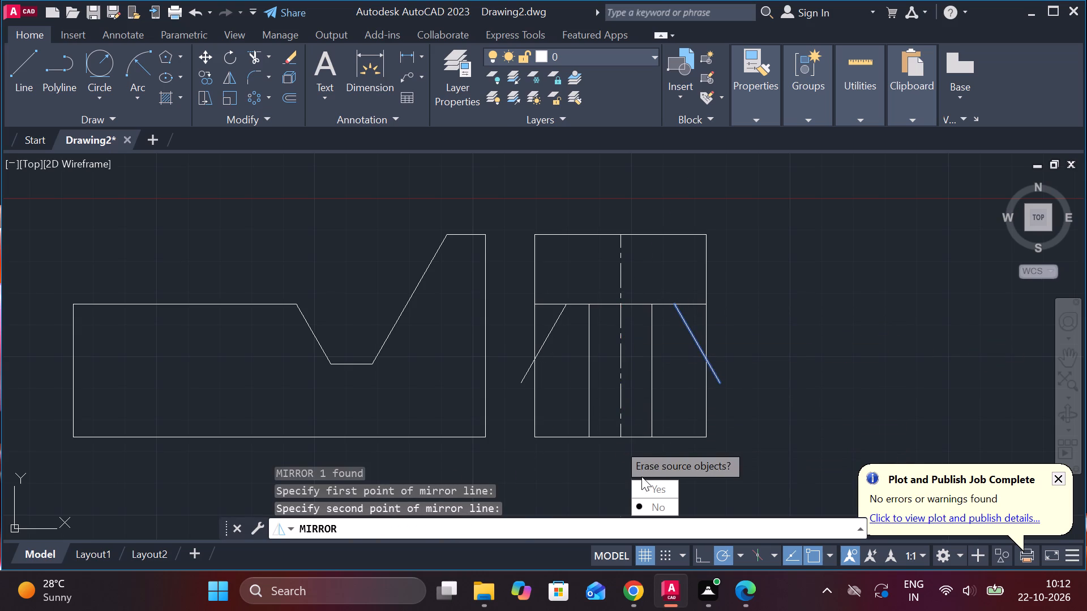
drag(654, 502, 618, 443)
Trim the ends of the inner horizontal line that lie outside the two sloped lines.
text(TR)
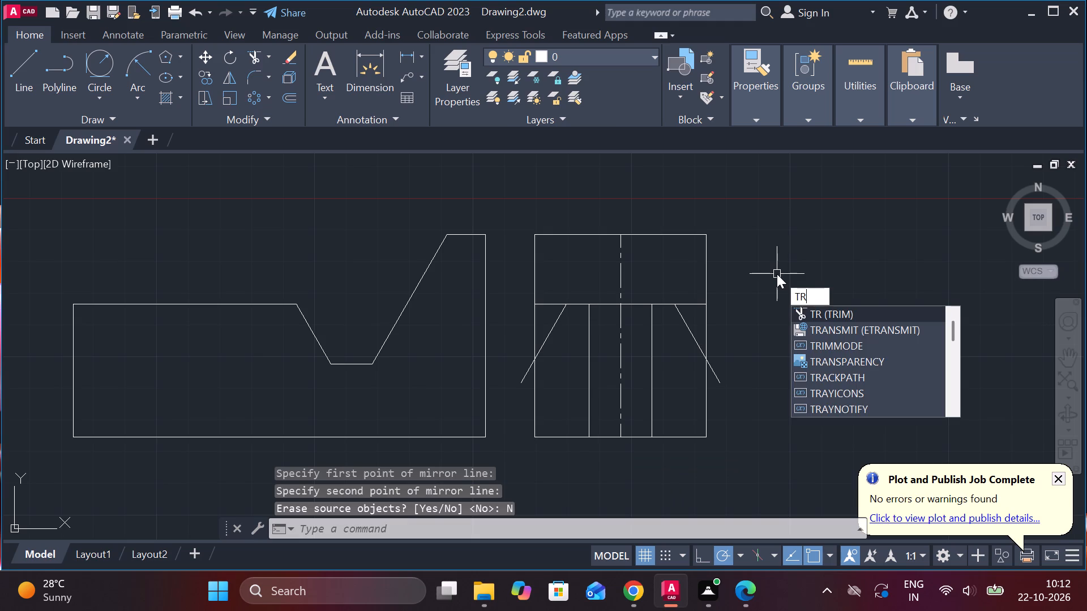
key(space)
click(550, 306)
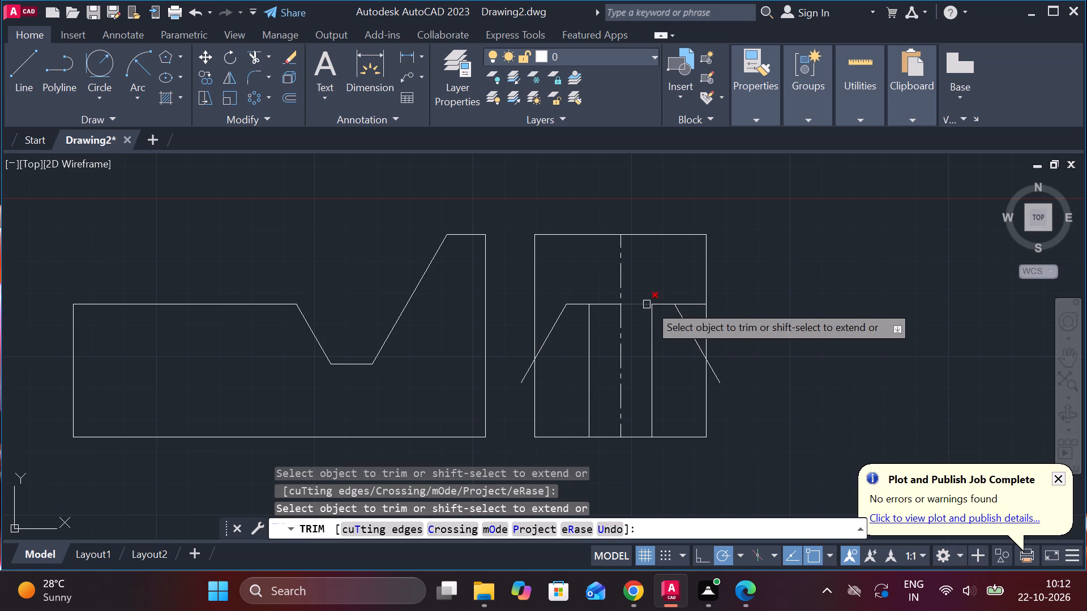
click(684, 303)
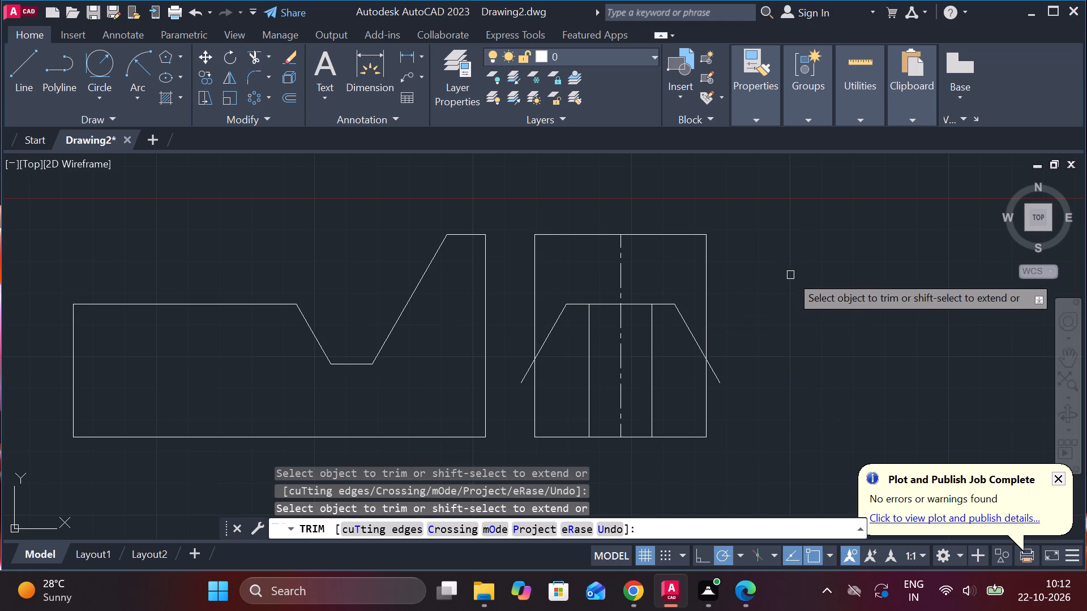
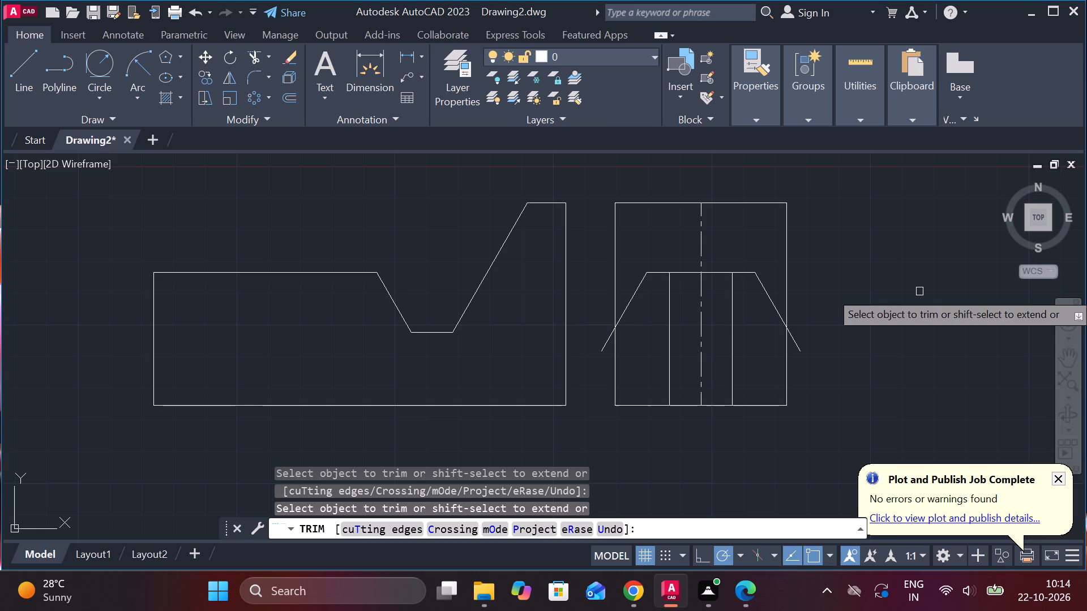
Trim away both sloped lines of the side view, including their ends outside the outline.
scroll(919, 295, down, 1)
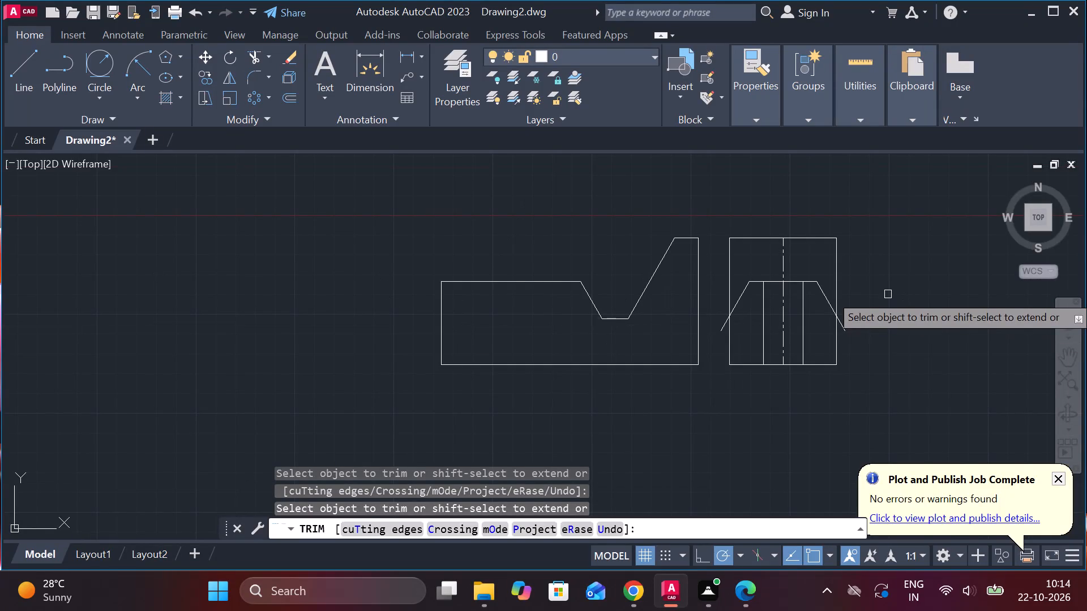
click(826, 298)
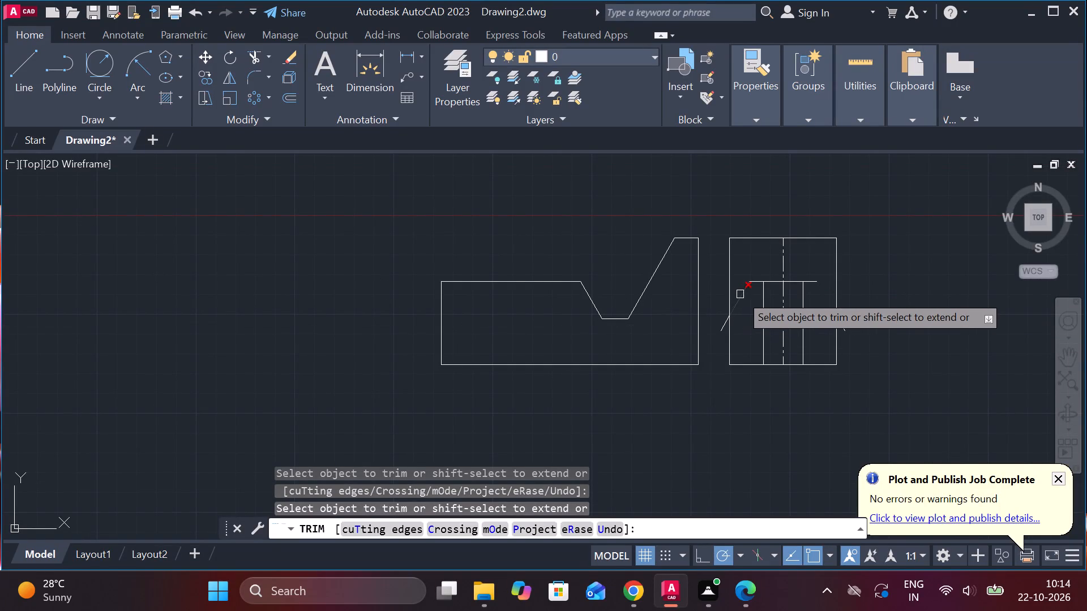
click(740, 294)
click(721, 327)
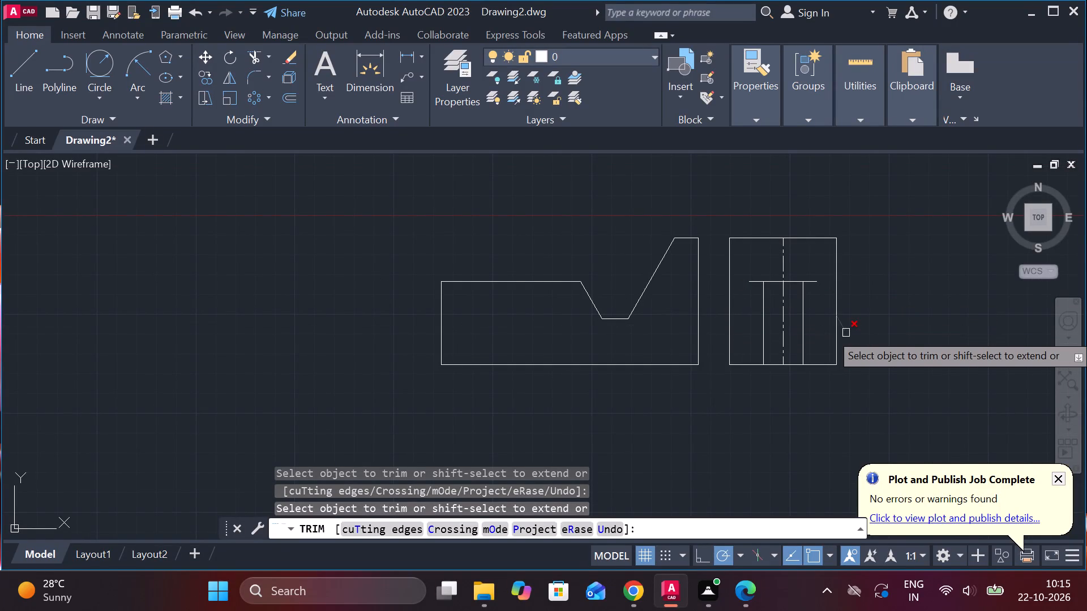
click(846, 333)
scroll(931, 288, up, 1)
key(Escape)
Extend the side view's inner horizontal line at both ends to the vertical edges of the outline.
text(EX)
key(space)
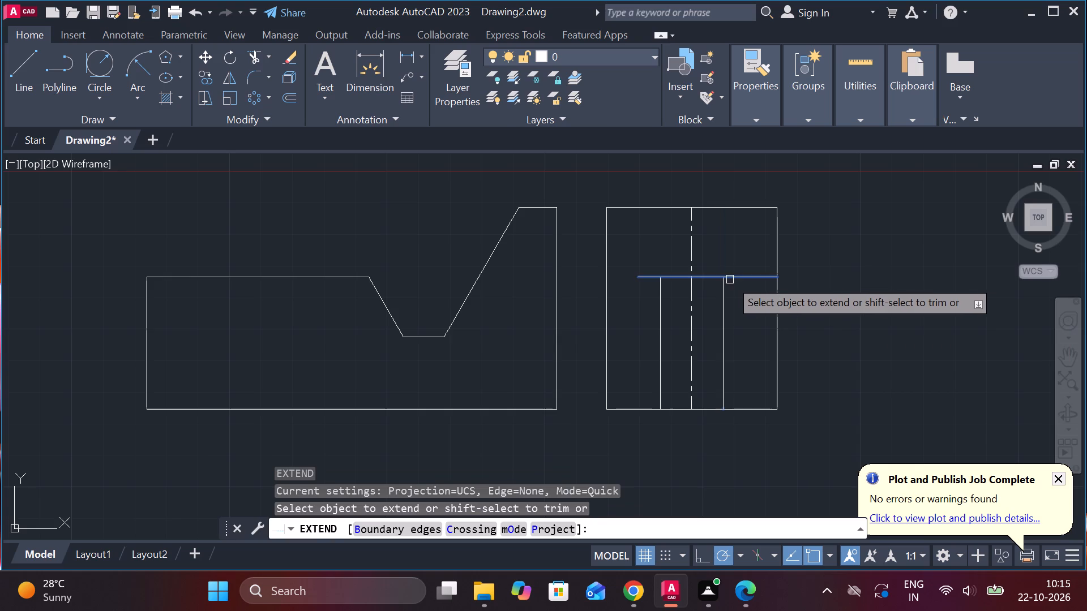
click(731, 279)
click(661, 277)
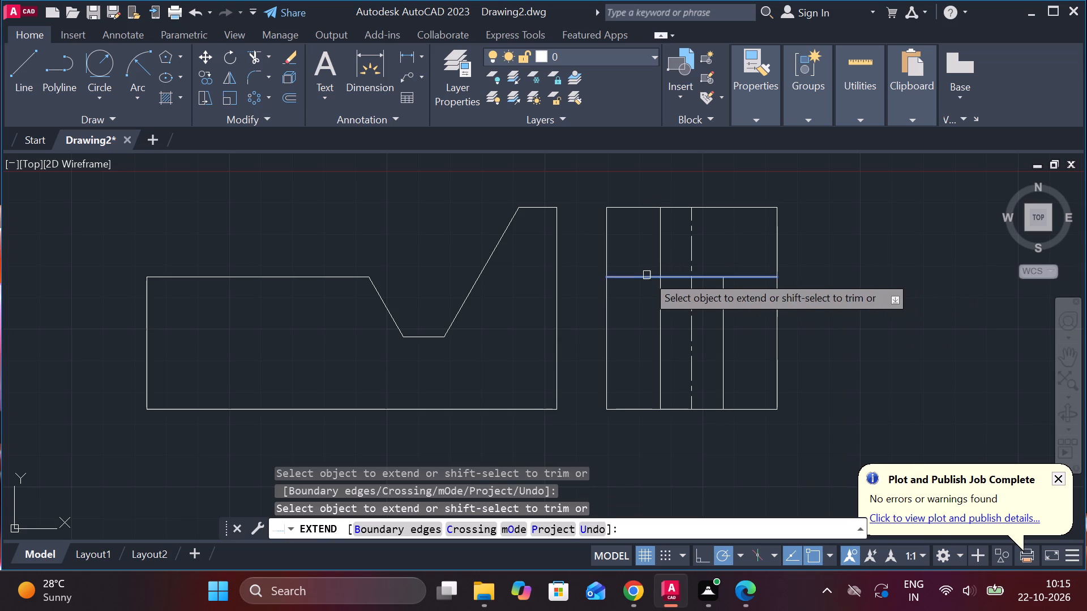
click(644, 275)
key(Escape)
Trim the part of the left inner vertical line that lies above the side view's inner horizontal line.
text(TR)
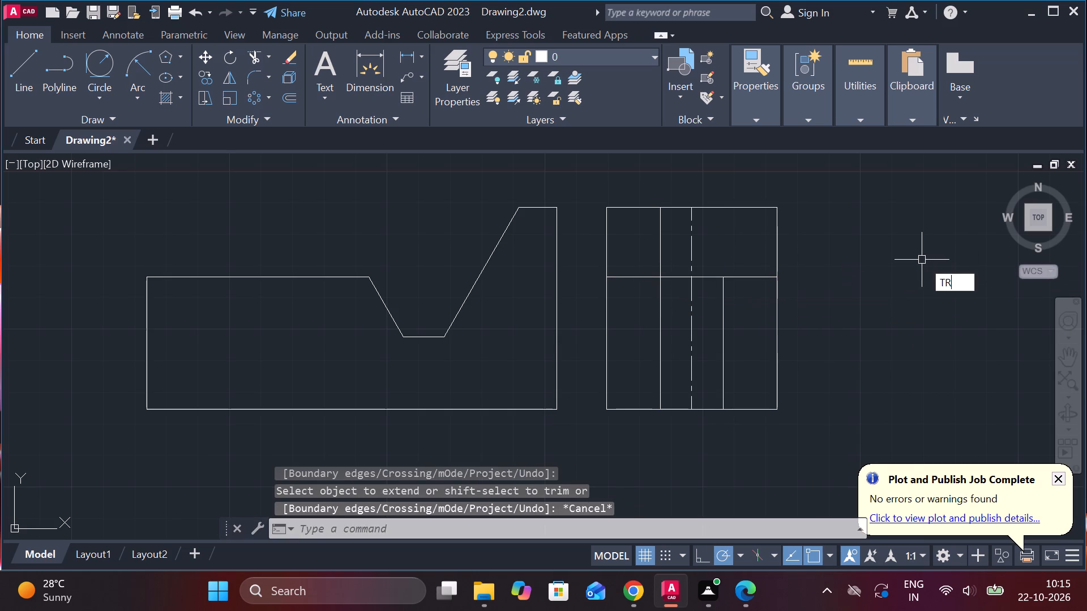
key(space)
click(657, 248)
key(Escape)
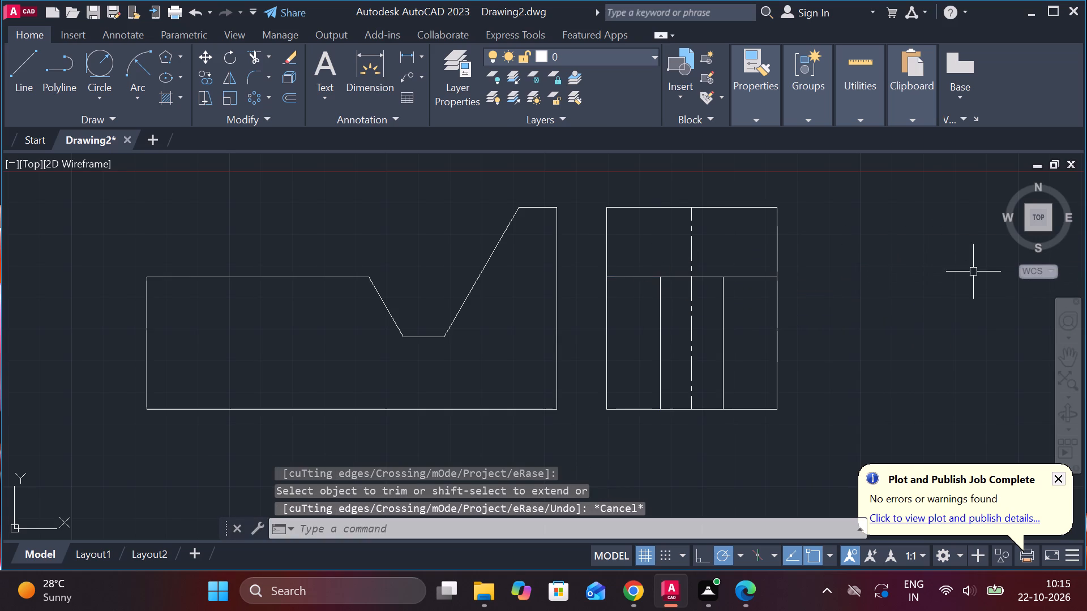
Copy the dovetail end-view outline of part 3, without its dimensions, to the free space right of the base's side view.
scroll(637, 231, down, 3)
scroll(543, 187, up, 2)
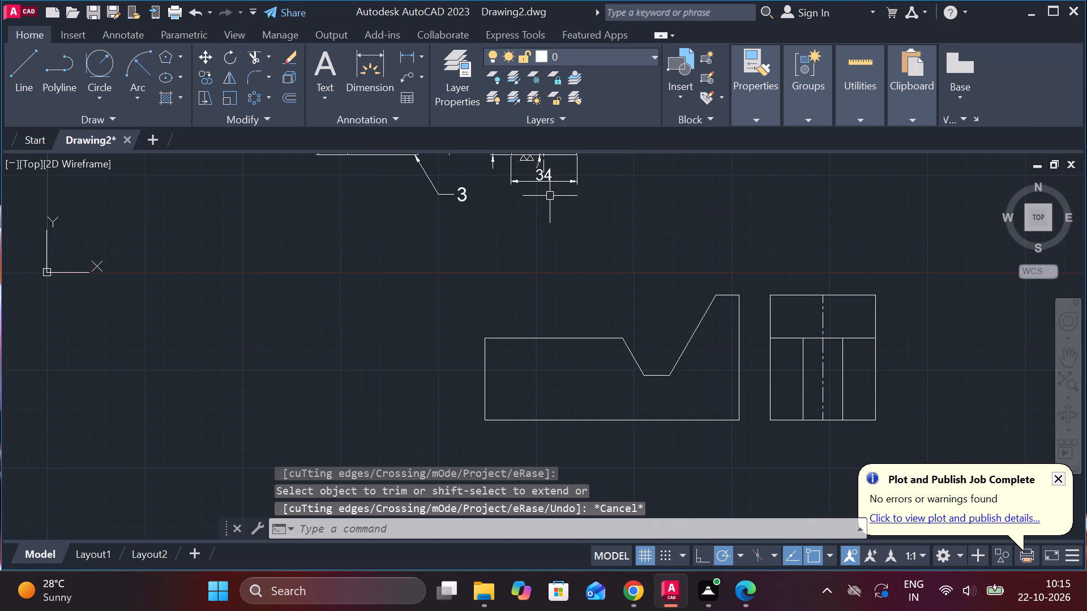
scroll(550, 196, up, 1)
middle_drag(550, 197, 558, 349)
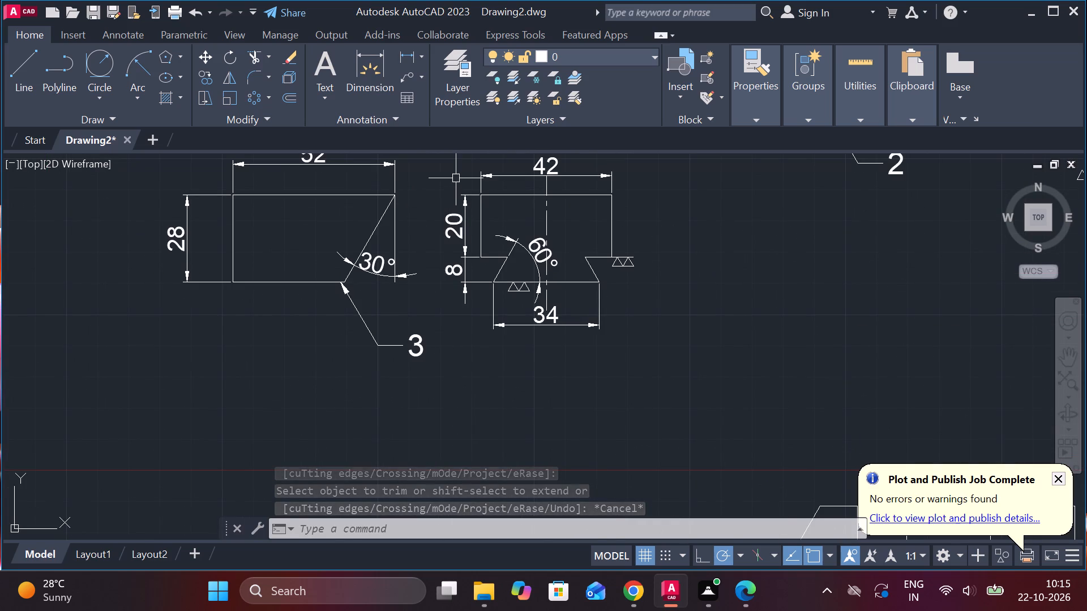
click(456, 178)
click(718, 289)
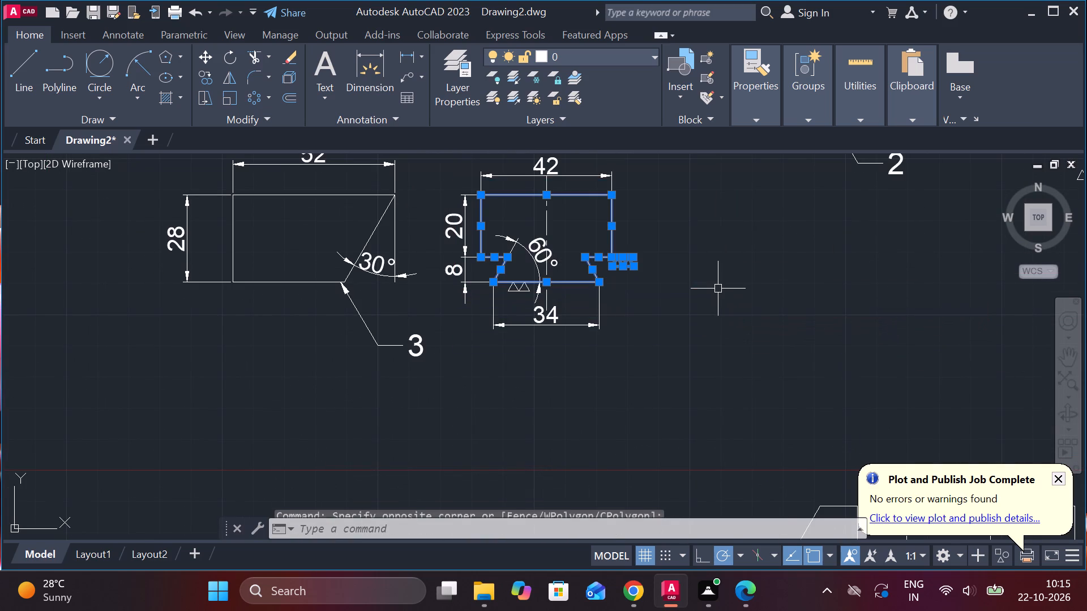
text(CO)
key(Return)
click(724, 287)
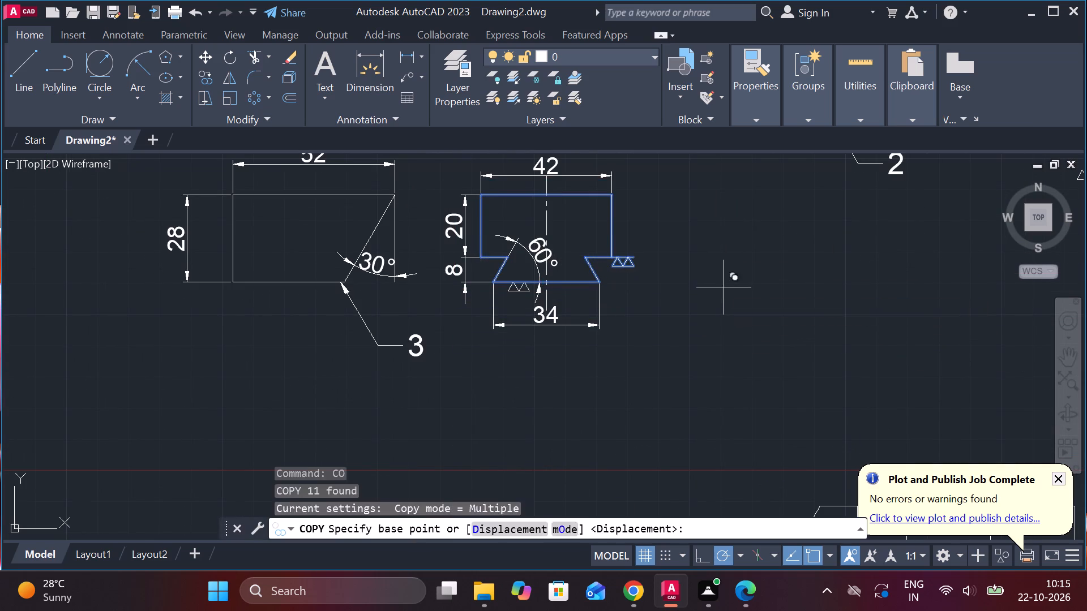
scroll(865, 341, down, 2)
middle_drag(878, 342, 730, 303)
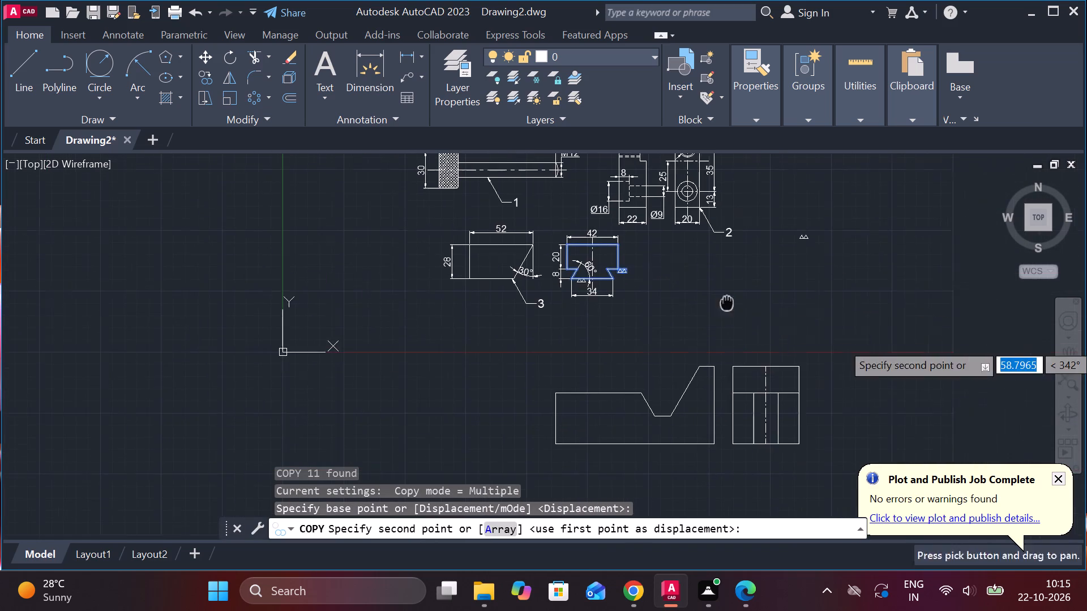
scroll(939, 332, up, 1)
scroll(901, 360, up, 1)
middle_drag(835, 449, 987, 277)
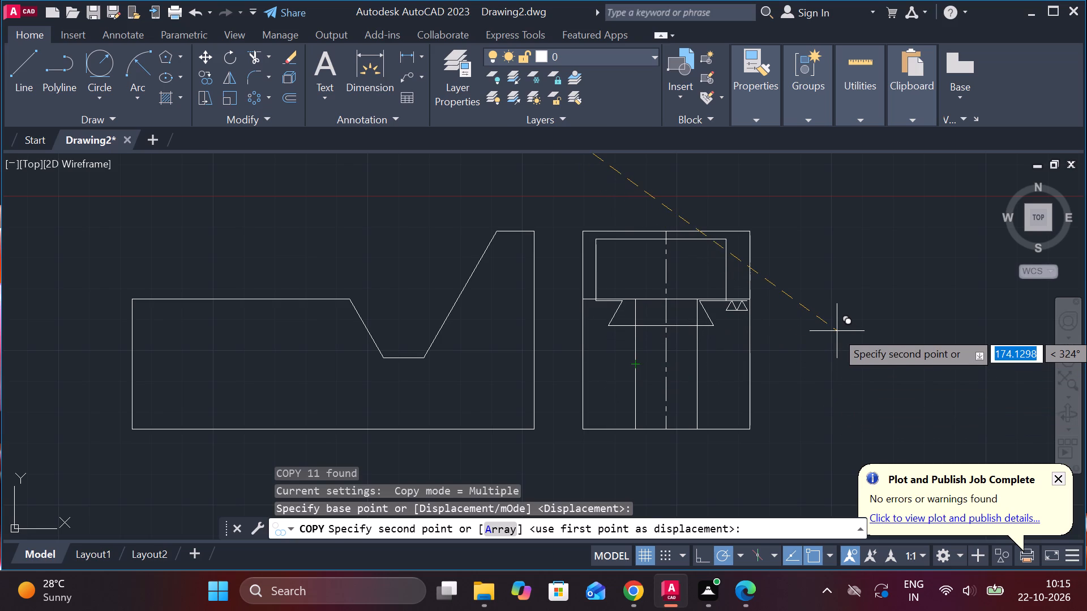
click(1025, 325)
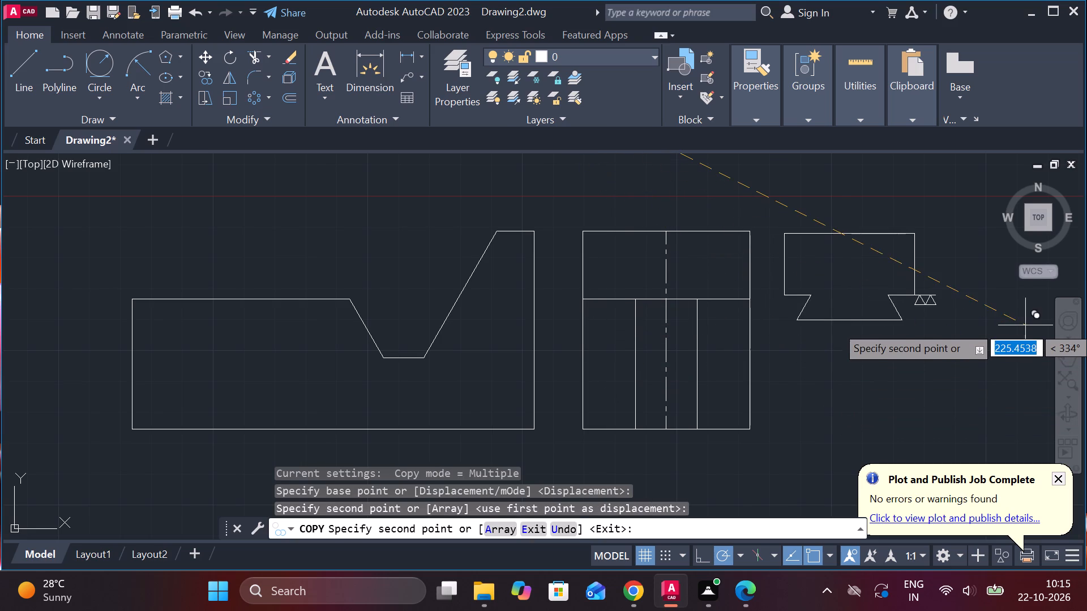
key(Escape)
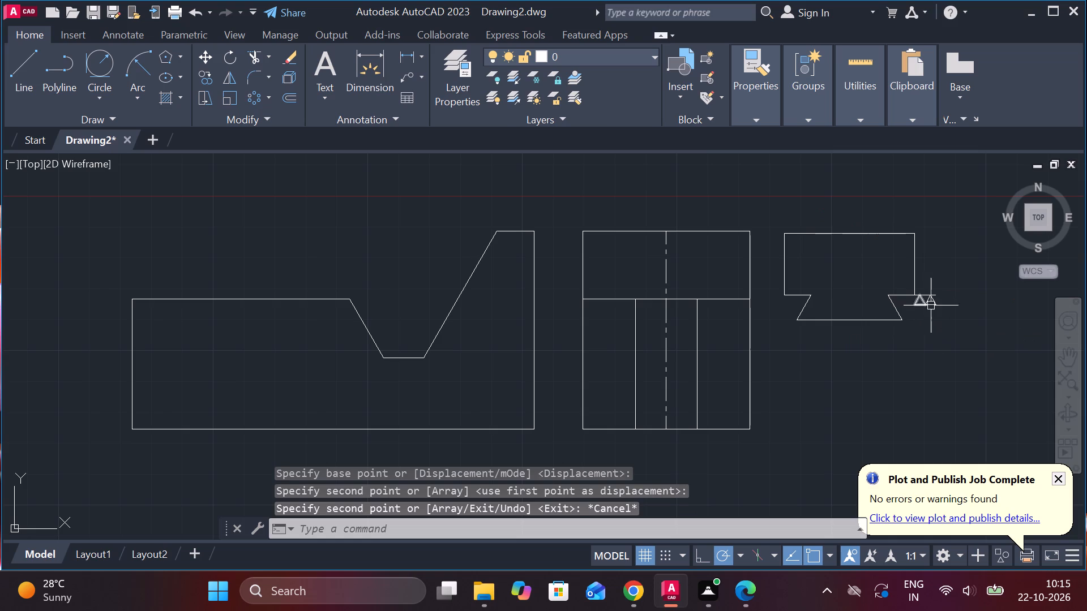
Erase the two surface-finish triangles and the short horizontal line they hang from on the copied dovetail outline.
scroll(941, 307, up, 1)
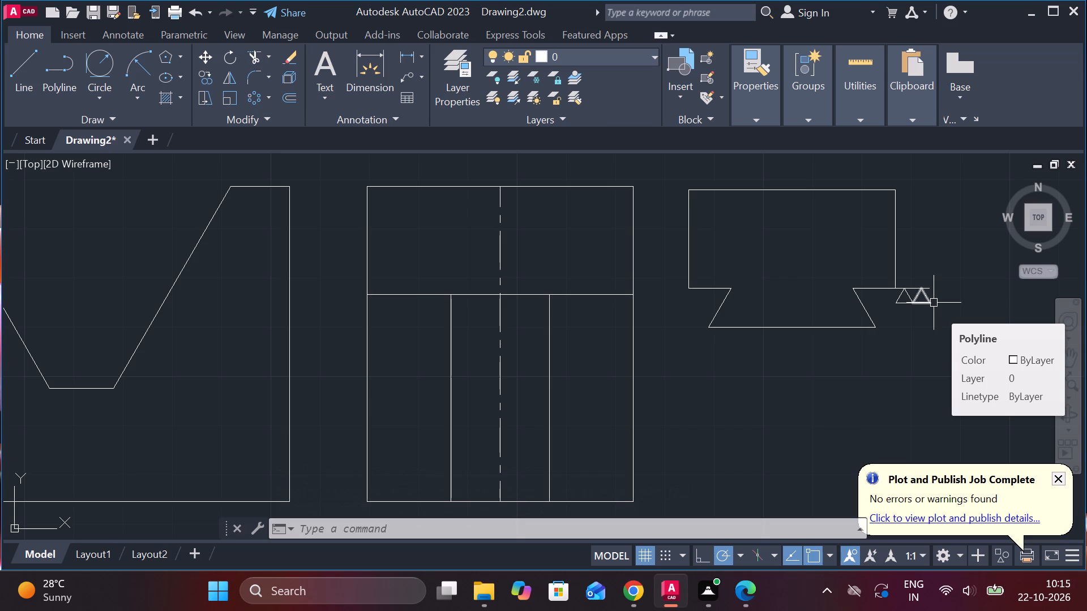
key(Escape)
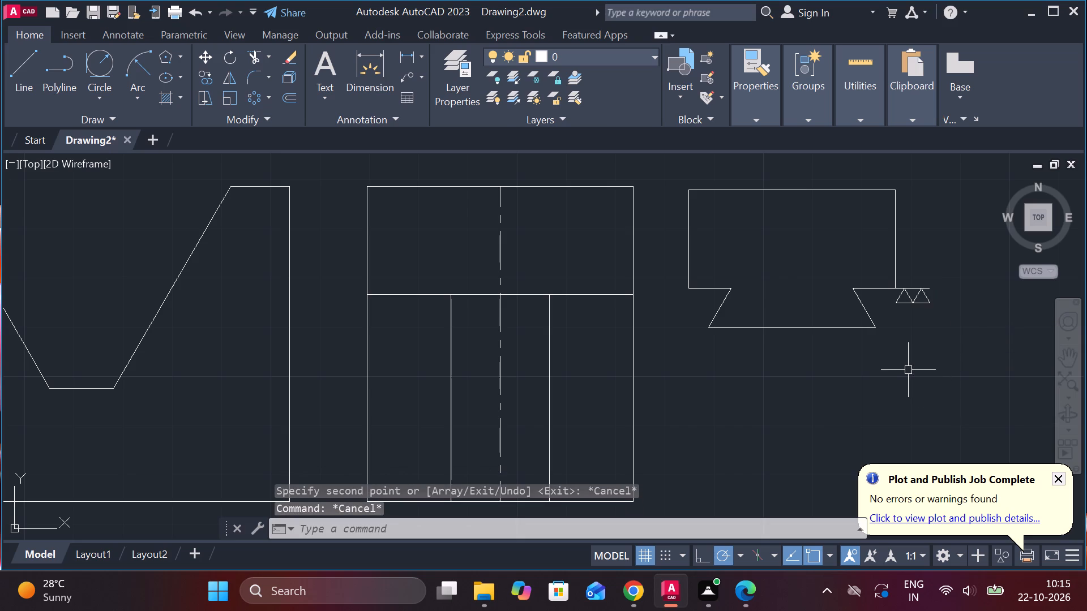
click(921, 305)
click(926, 345)
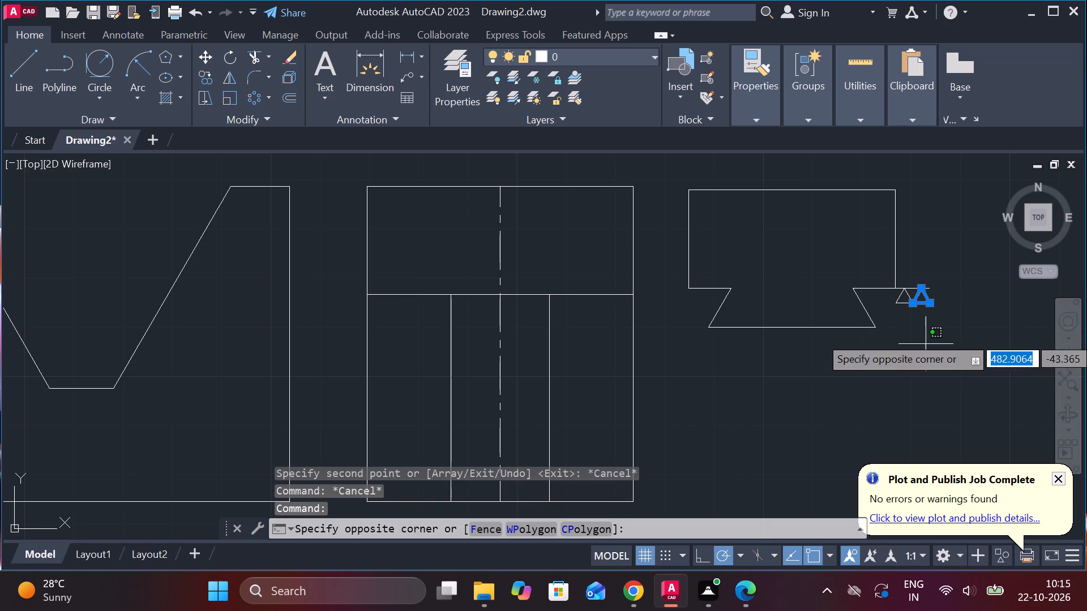
click(906, 291)
text(E)
key(space)
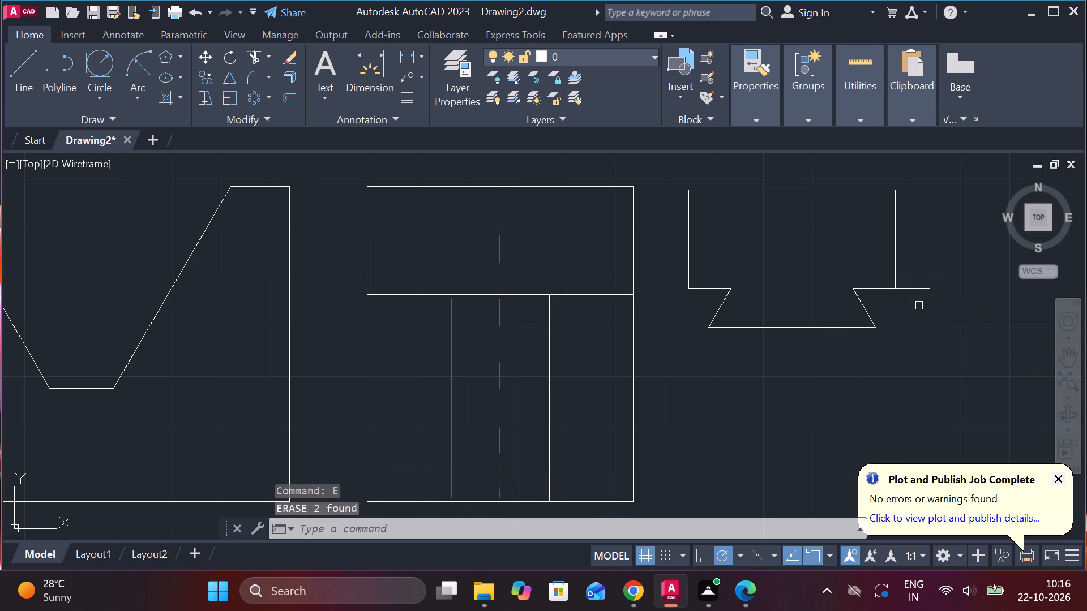
click(917, 291)
text(E L)
Draw a 42-long horizontal line between the midpoints of the copy's vertical sides and trim away the outline above it.
key(Return)
click(691, 234)
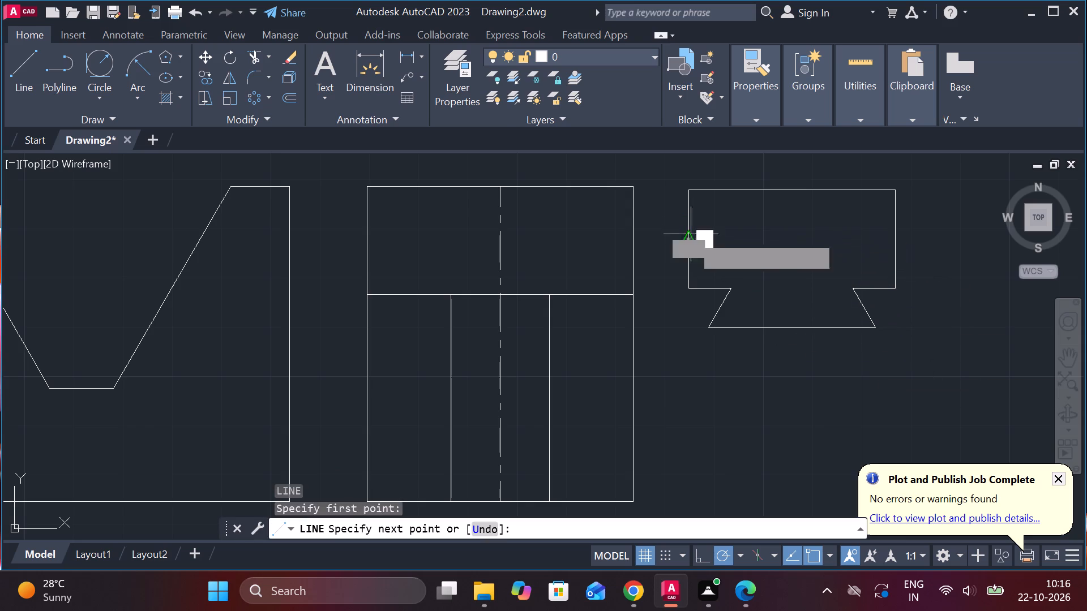
click(896, 243)
key(Escape)
text(TR)
key(space)
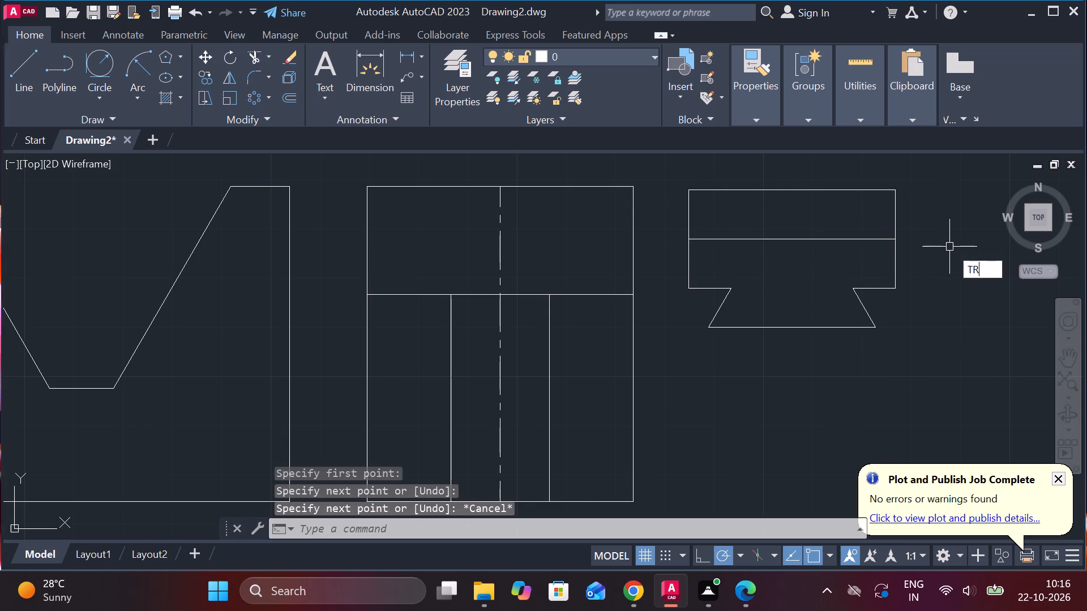
drag(918, 222, 686, 210)
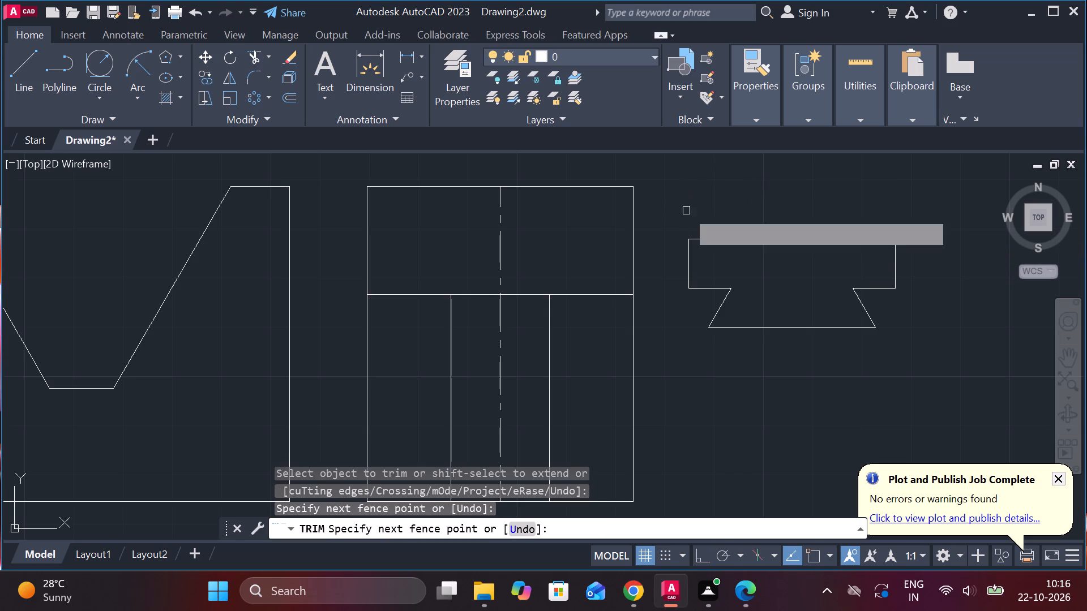
key(Escape)
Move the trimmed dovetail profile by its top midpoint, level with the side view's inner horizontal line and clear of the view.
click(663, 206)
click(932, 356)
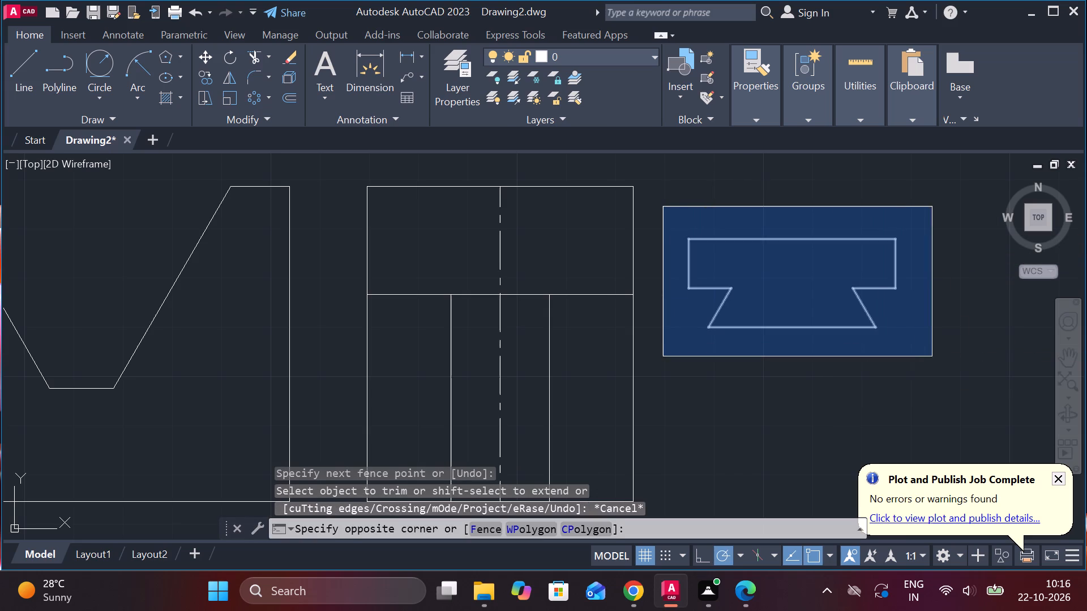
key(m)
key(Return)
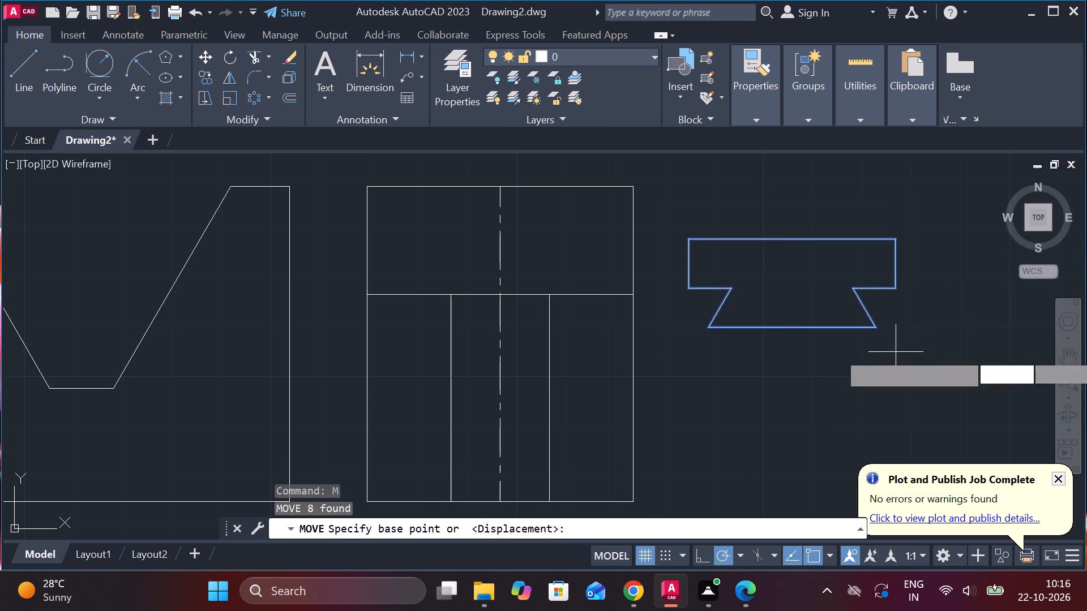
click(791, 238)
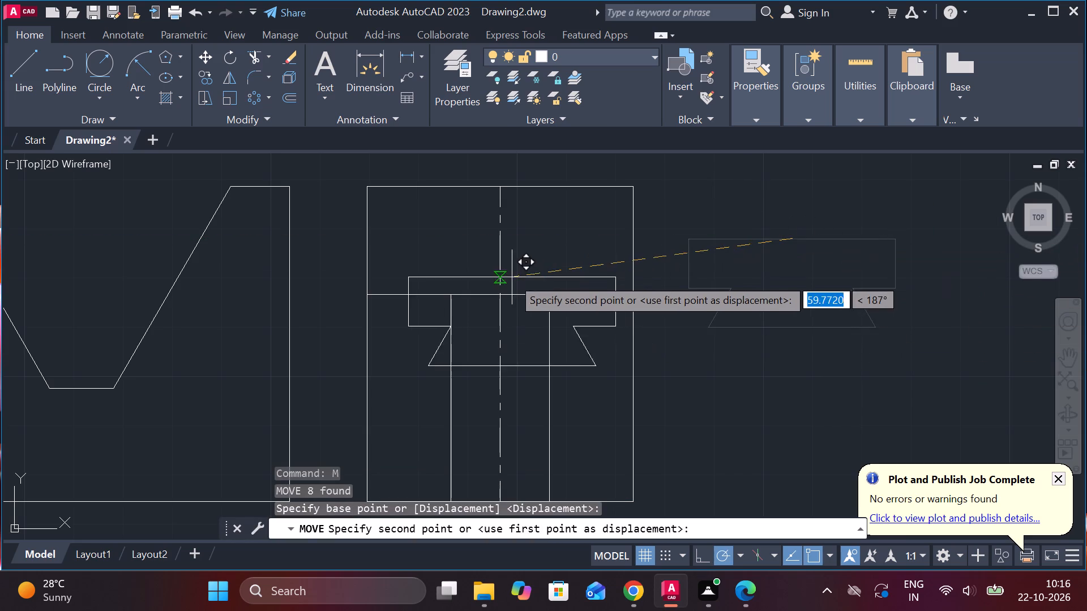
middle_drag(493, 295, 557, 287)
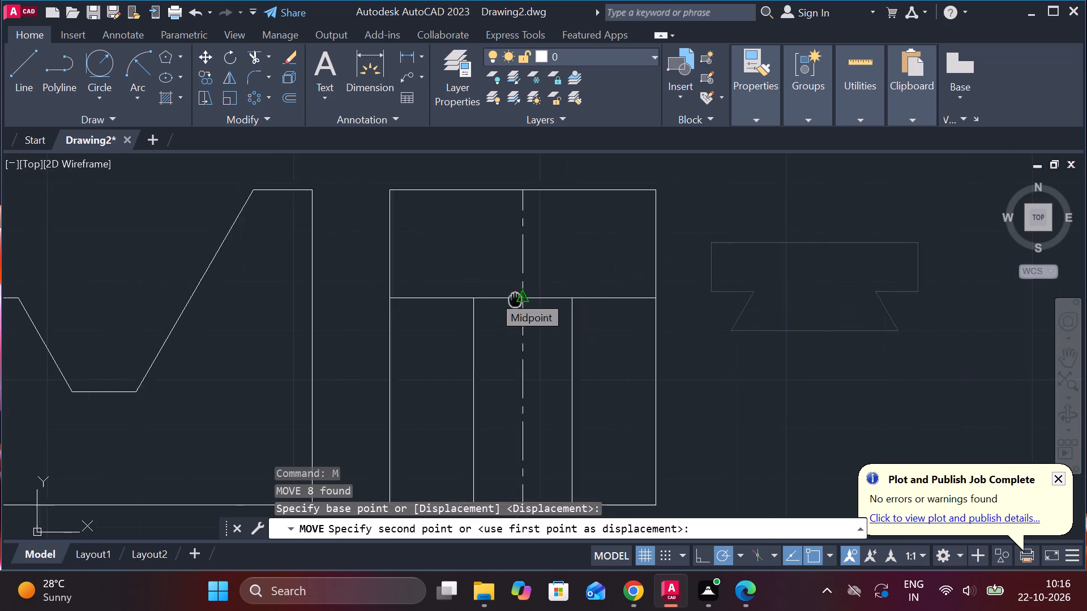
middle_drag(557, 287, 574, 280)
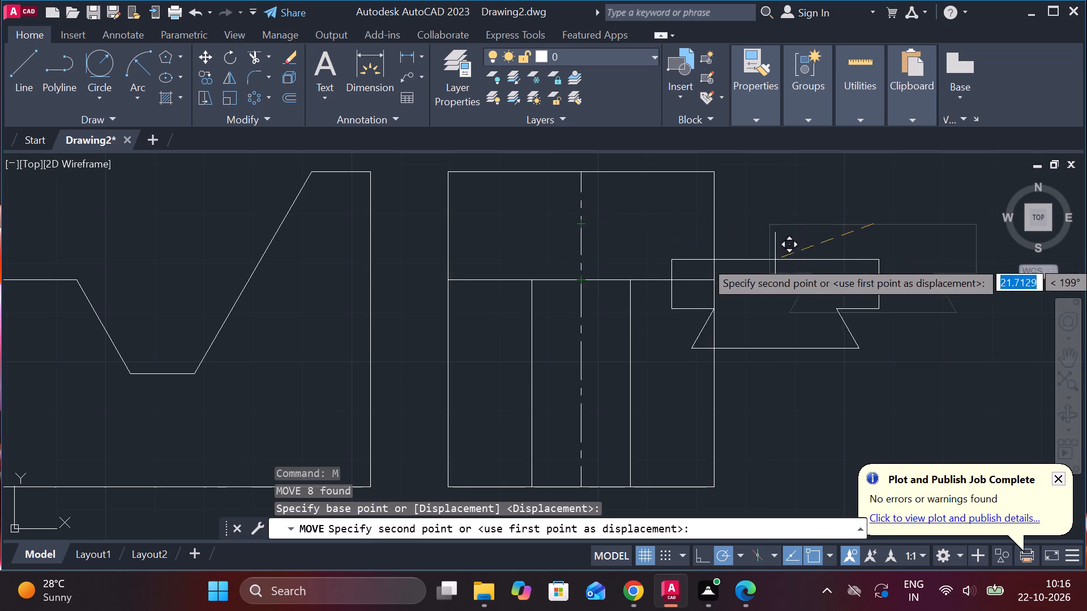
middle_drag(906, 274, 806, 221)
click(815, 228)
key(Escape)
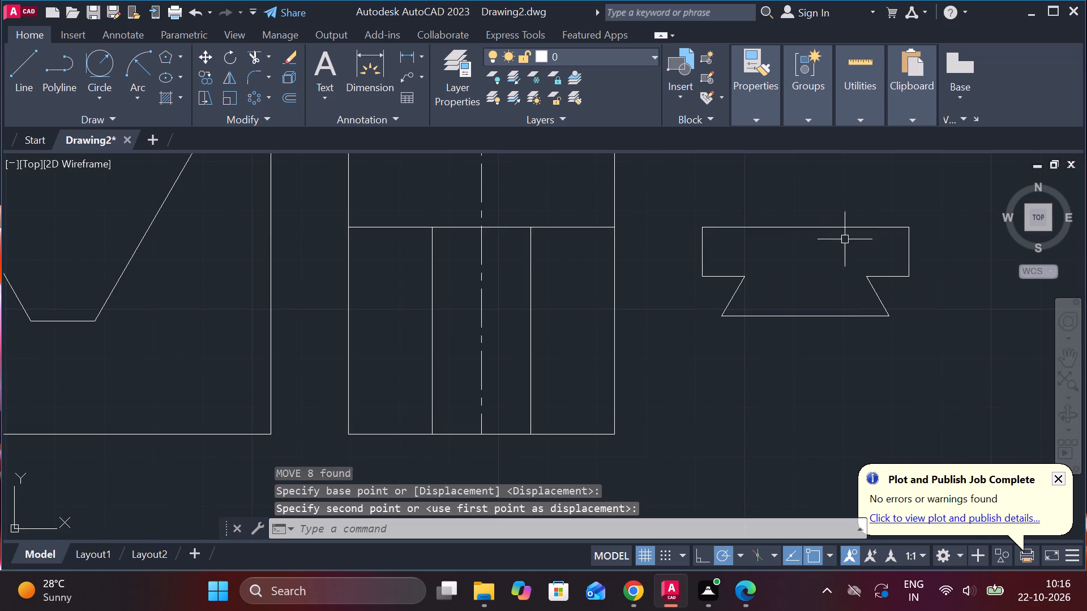
Draw a horizontal line about 24.8 long joining the upper ends of the dovetail profile's two sloped sides.
key(l)
key(Return)
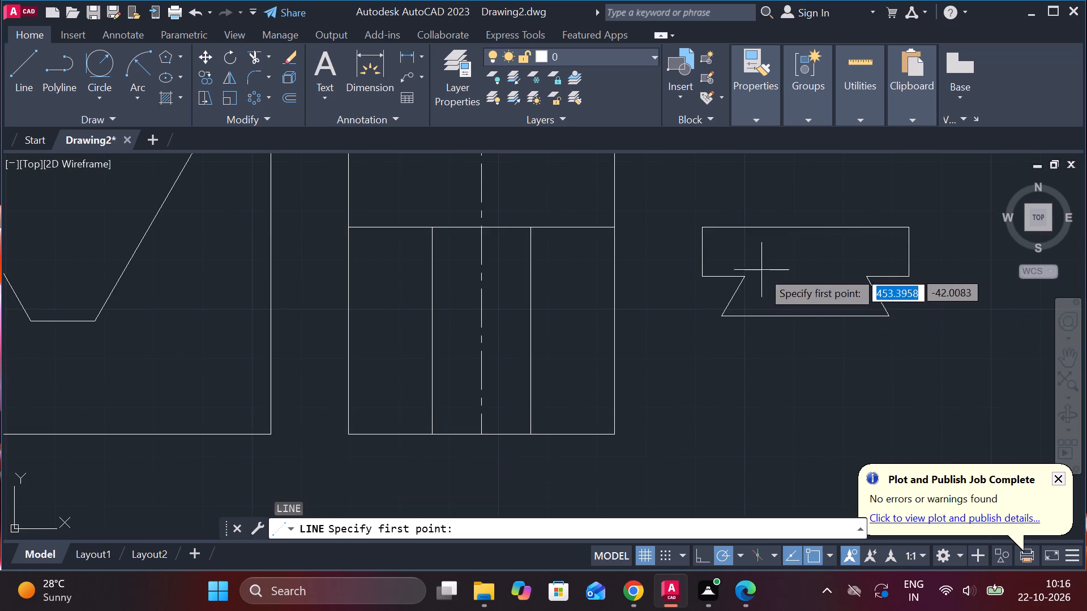
click(748, 276)
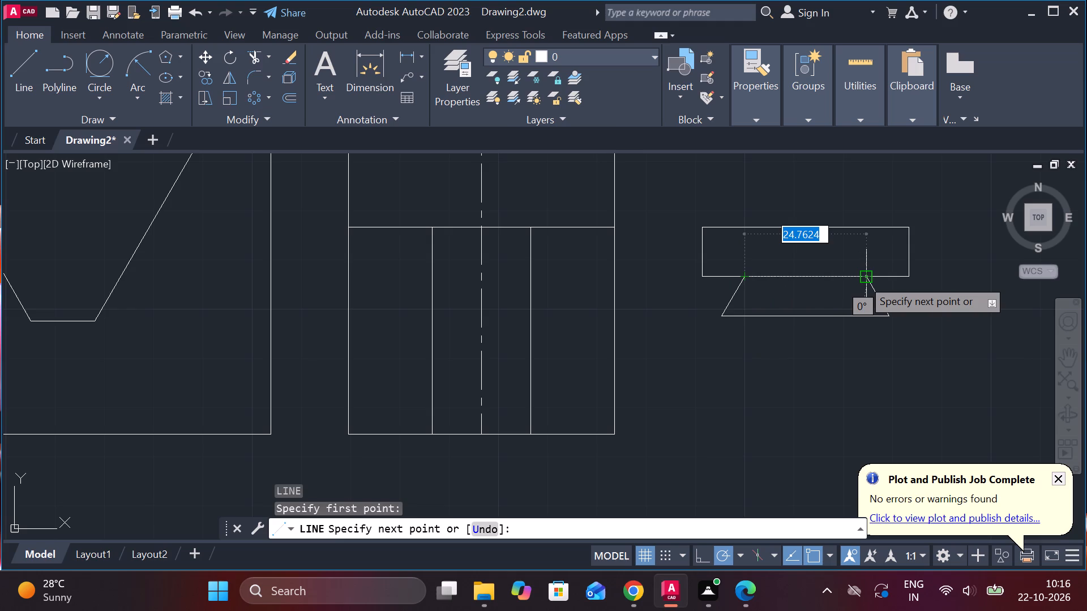
click(862, 278)
key(Escape)
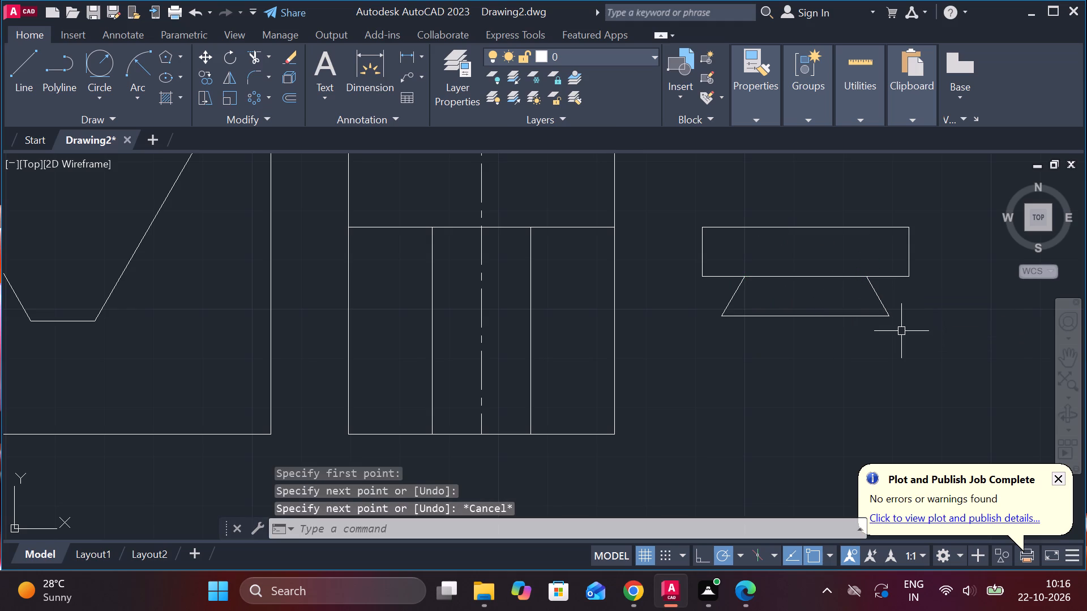
Move the dovetail profile by the midpoint of its neck line onto the midpoint of the side view's inner horizontal line.
click(675, 202)
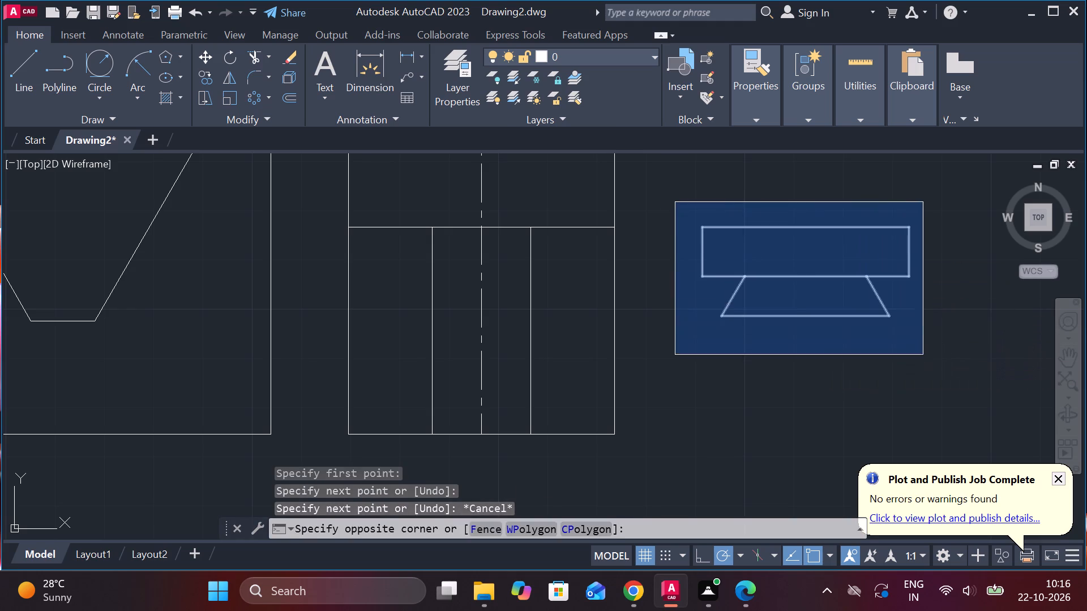
click(923, 355)
key(m)
key(Return)
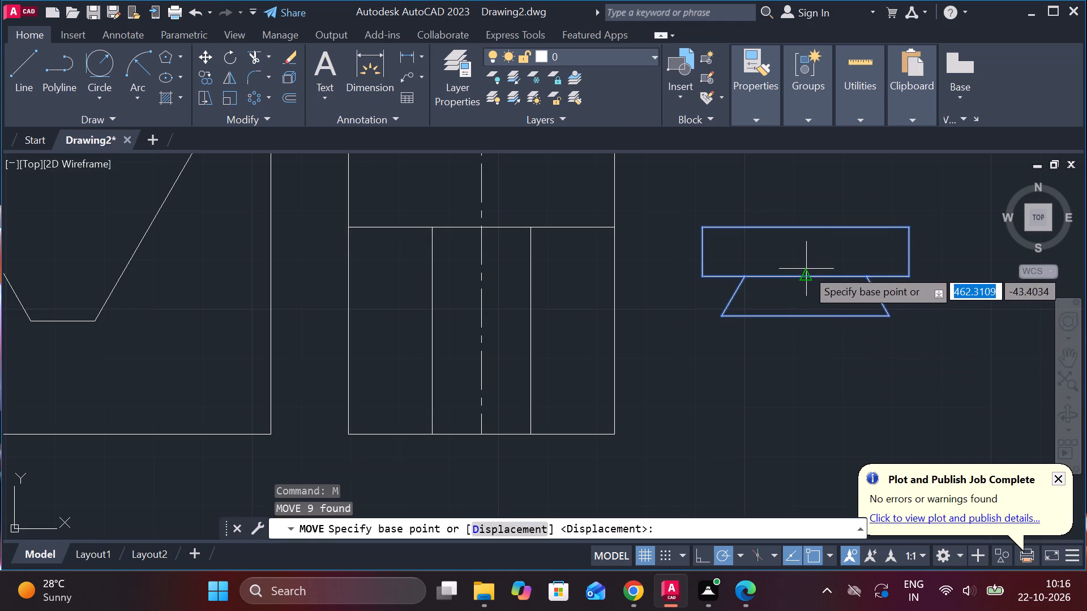
click(805, 276)
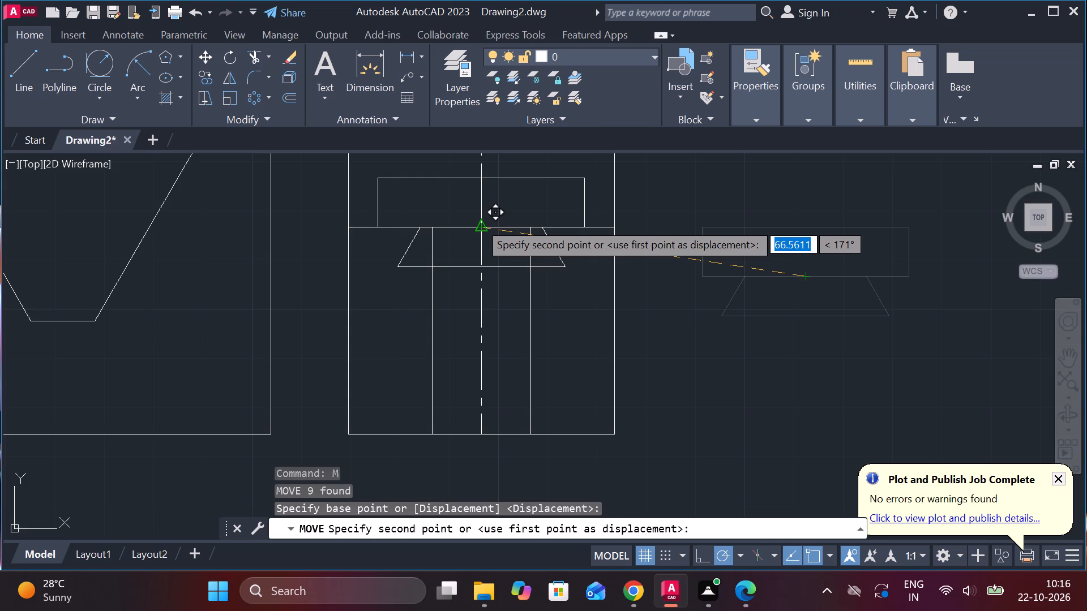
click(479, 222)
middle_drag(679, 252, 742, 280)
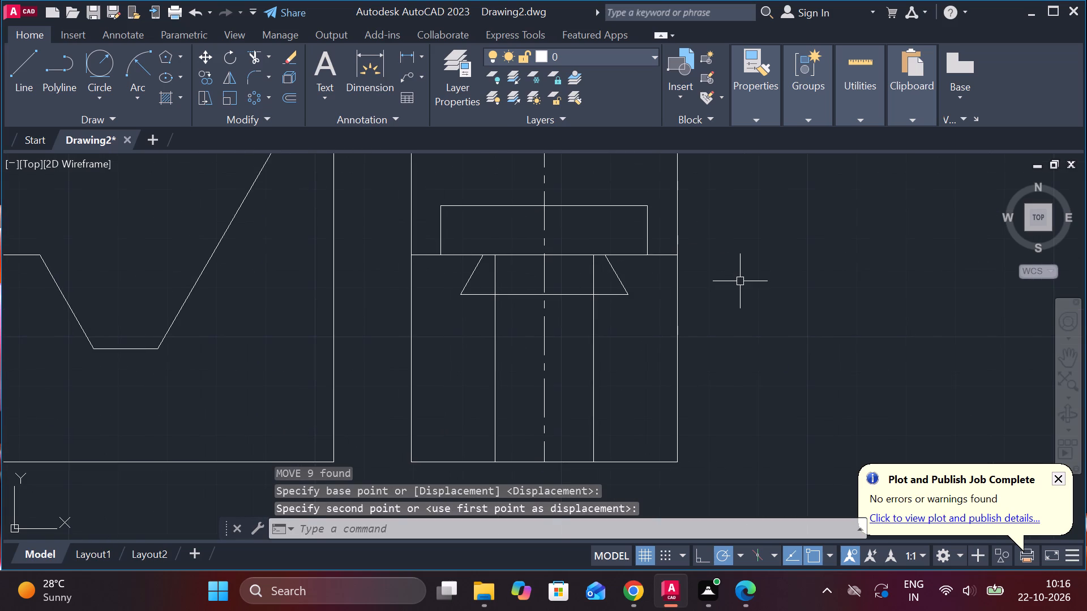
Trim away the top edge and left edge of the rectangle above the dovetail in the side view.
key(Escape)
text(TR)
key(space)
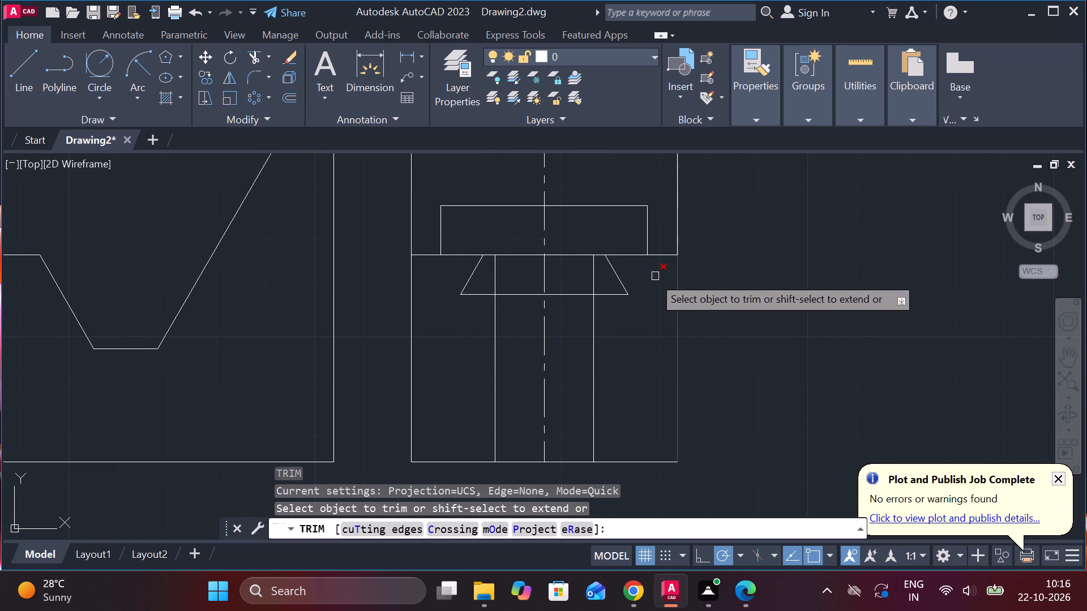
click(575, 204)
click(530, 202)
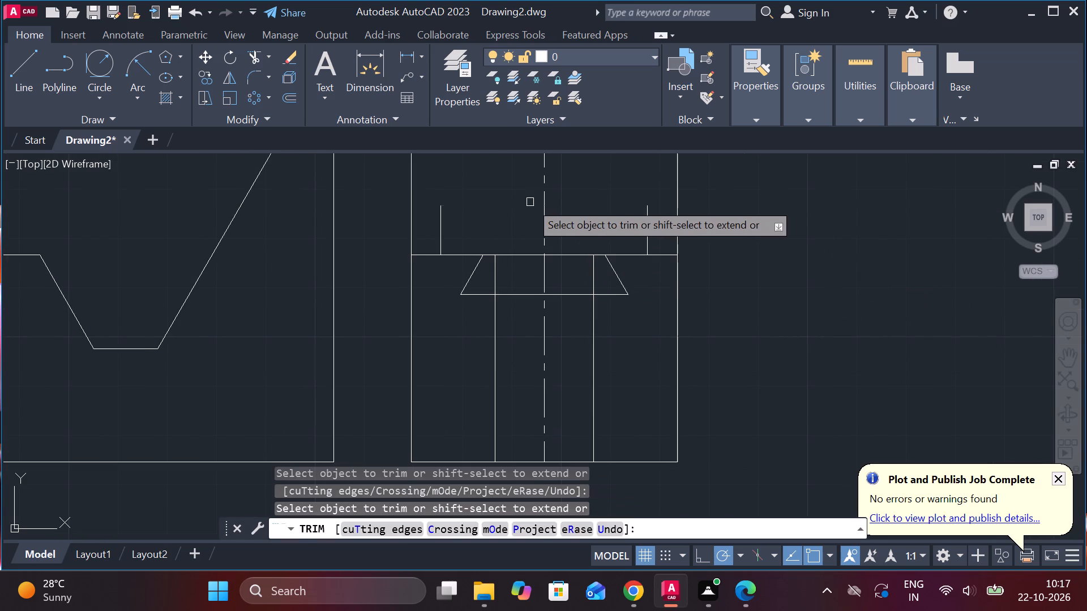
click(442, 213)
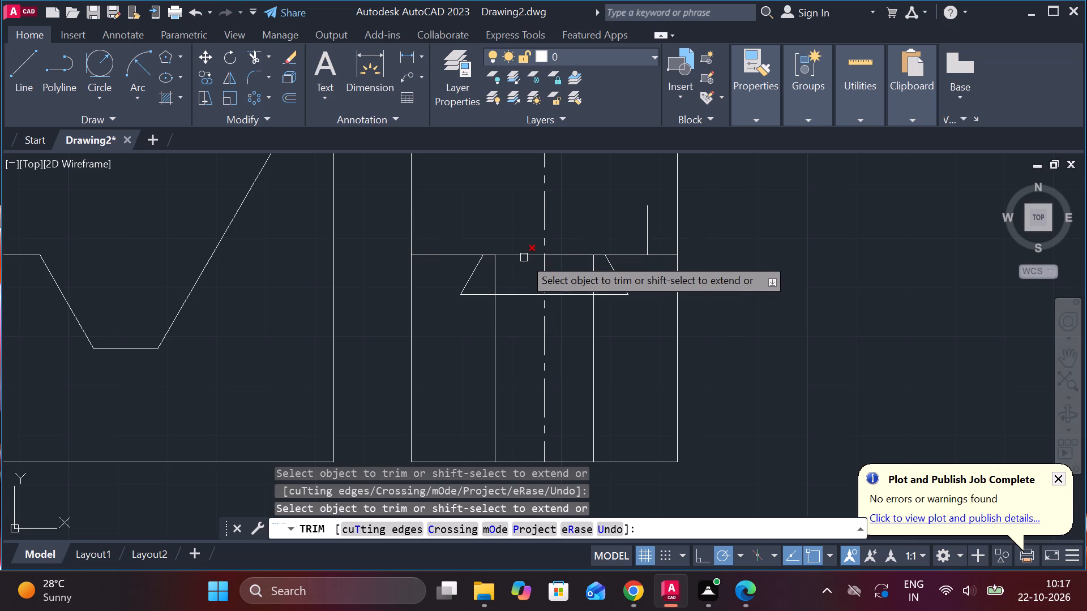
Trim the horizontal lines across the dovetail's neck, the two vertical lines inside it, and the rectangle's remaining right edge.
click(524, 257)
click(493, 264)
click(495, 257)
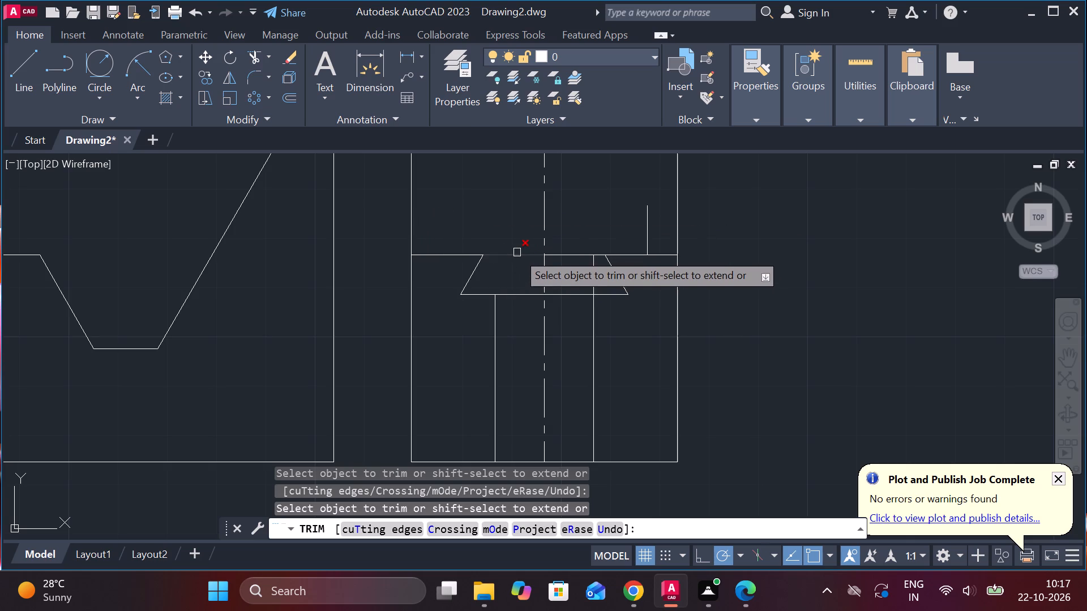
click(517, 252)
click(562, 259)
click(582, 256)
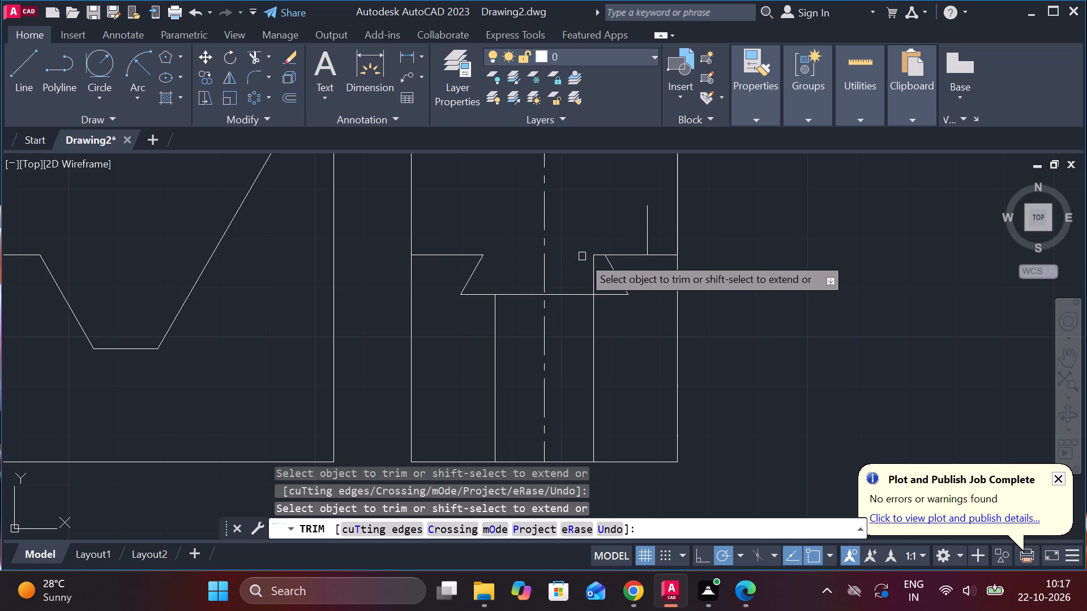
click(592, 269)
click(598, 256)
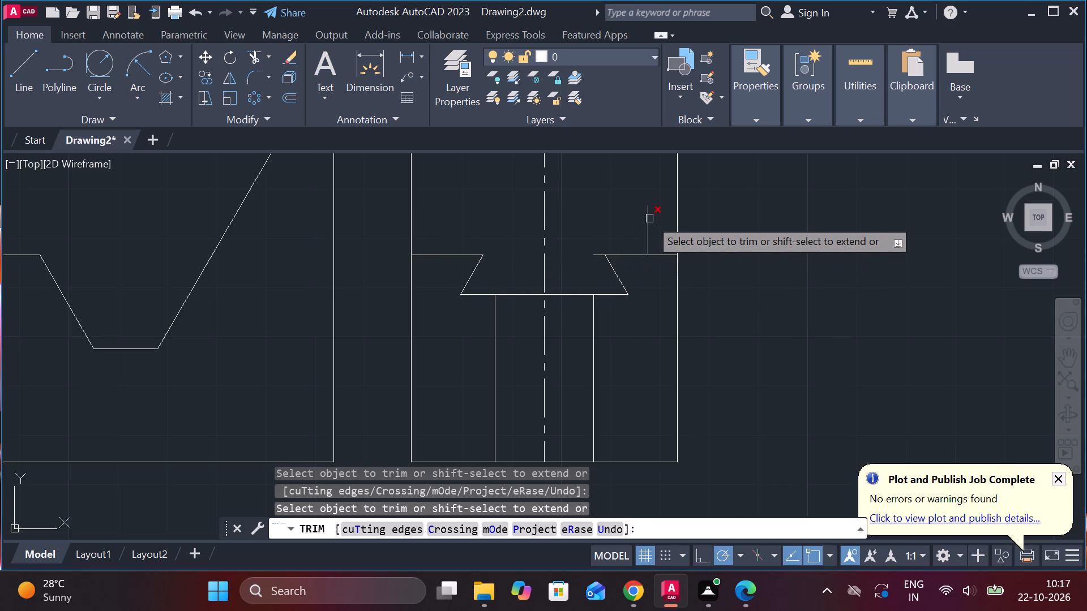
click(649, 218)
click(598, 252)
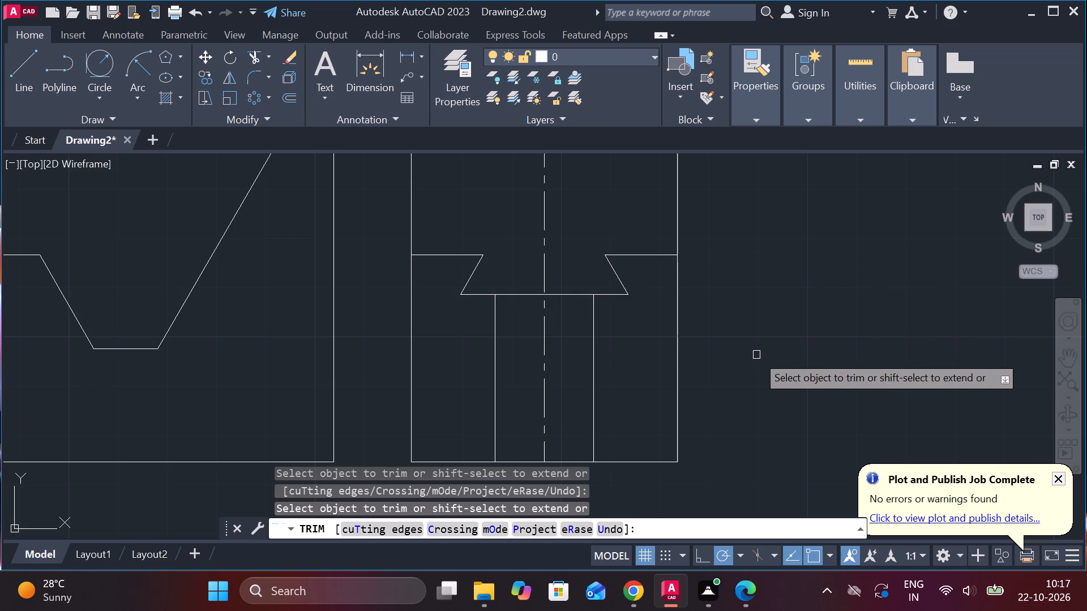
scroll(748, 358, down, 1)
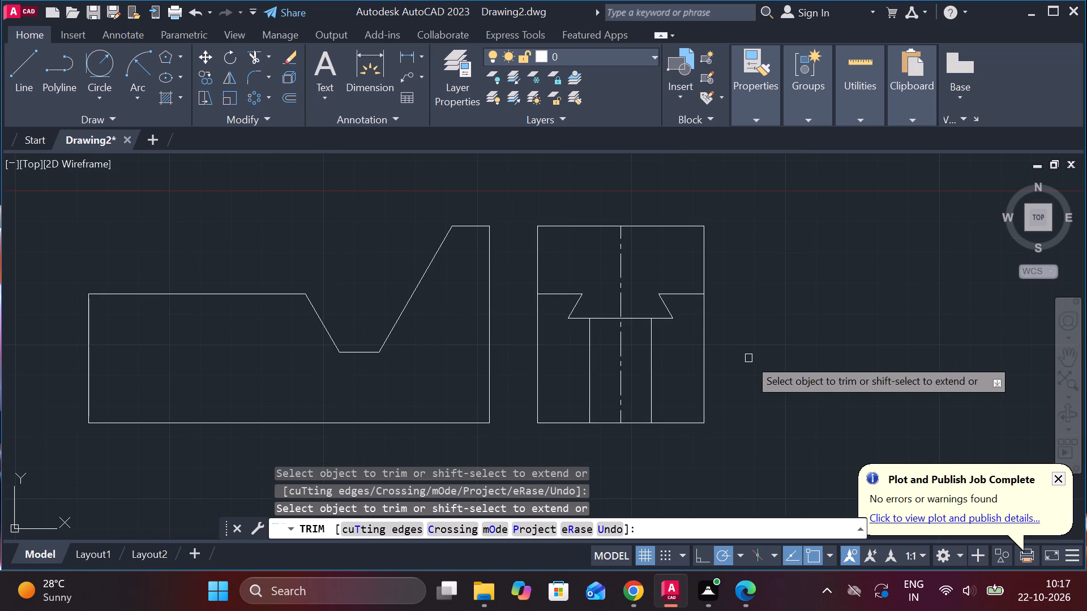
scroll(748, 358, down, 1)
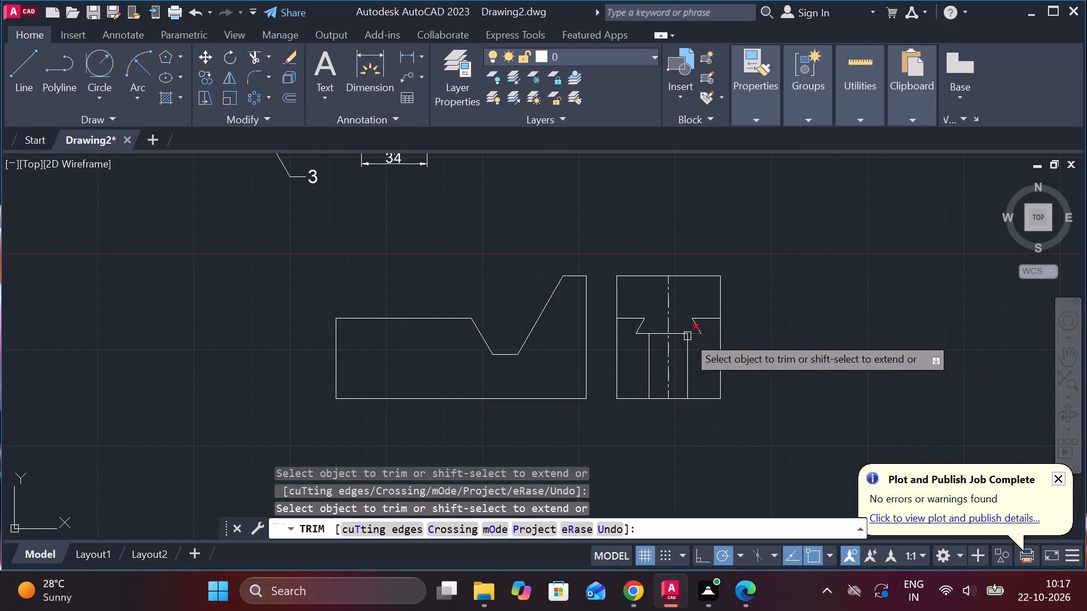
key(Escape)
Draw a horizontal projection line from the dovetail's lower left corner across the front view to just past its left edge.
key(l)
key(Return)
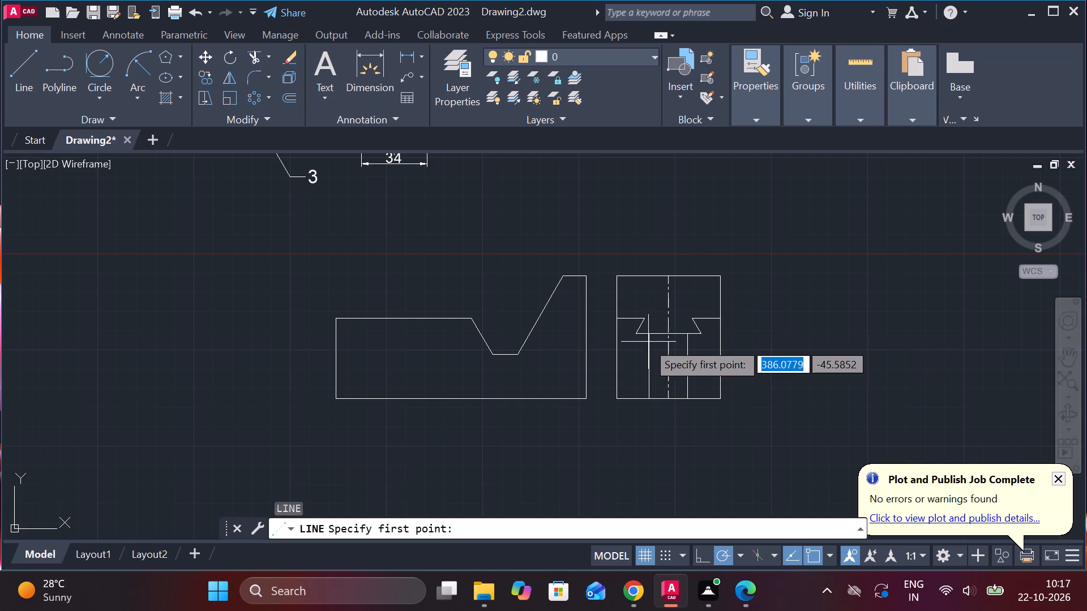
click(636, 335)
click(315, 335)
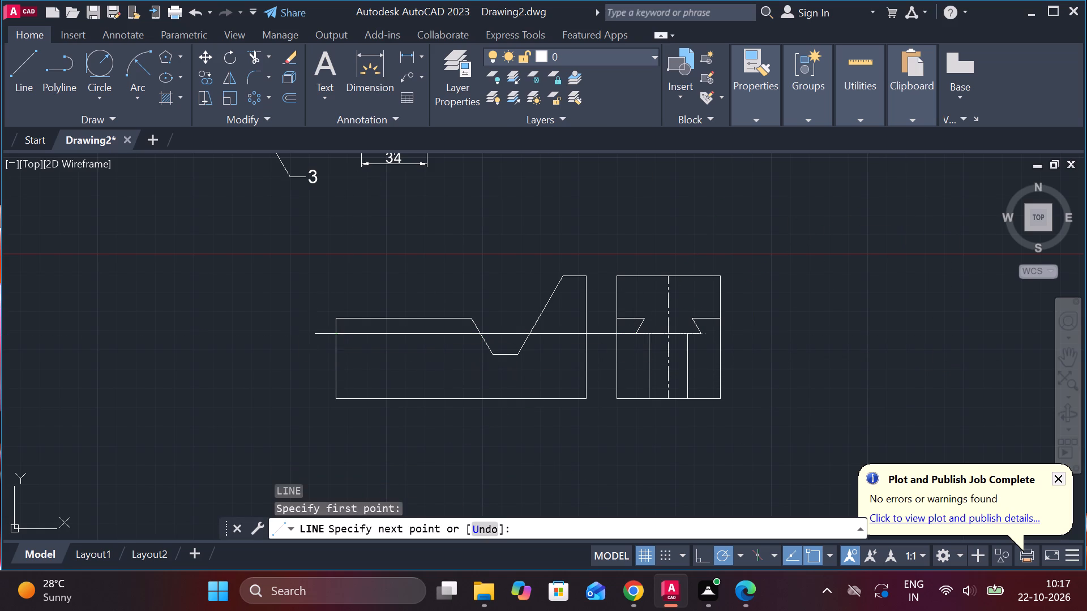
key(Escape)
Trim the projection line to leave only the segment between the front view's left edge and the V-groove's left slope.
key(r)
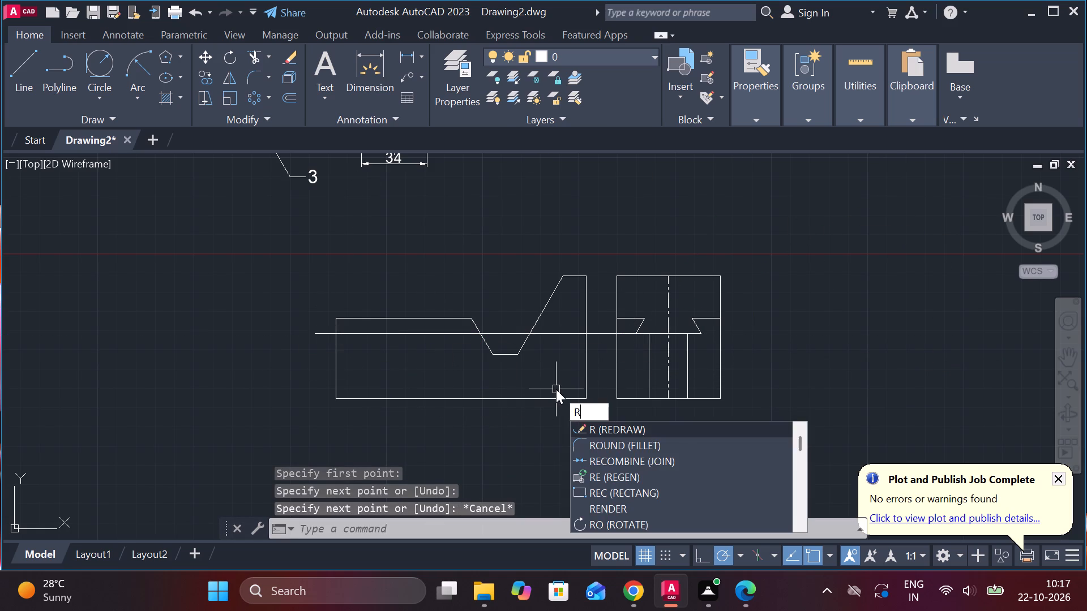
key(Escape)
text(TR)
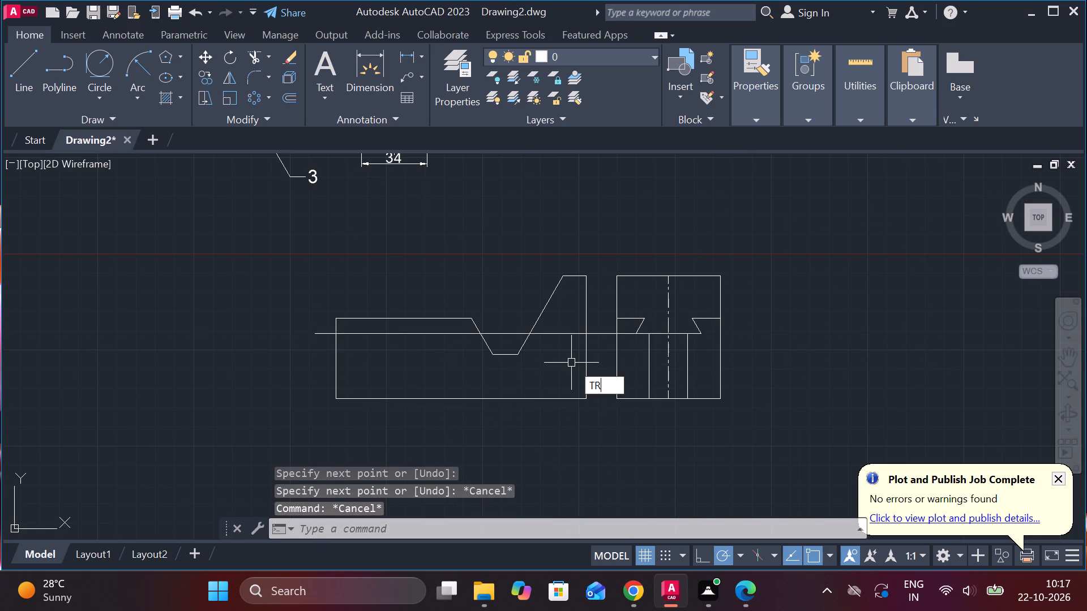
key(space)
click(596, 336)
click(630, 337)
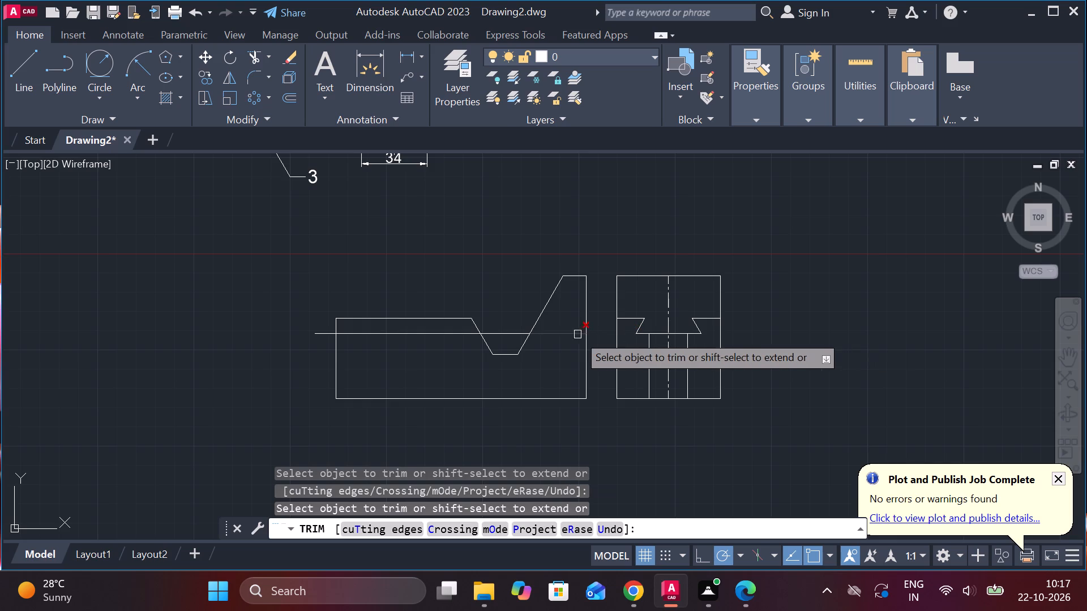
click(575, 333)
click(510, 337)
click(315, 337)
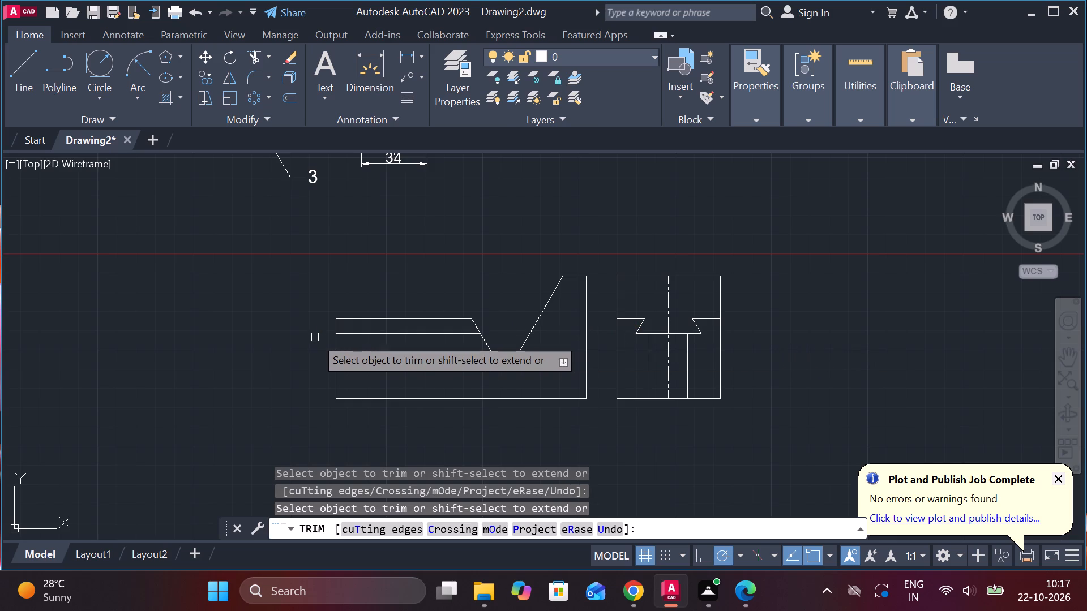
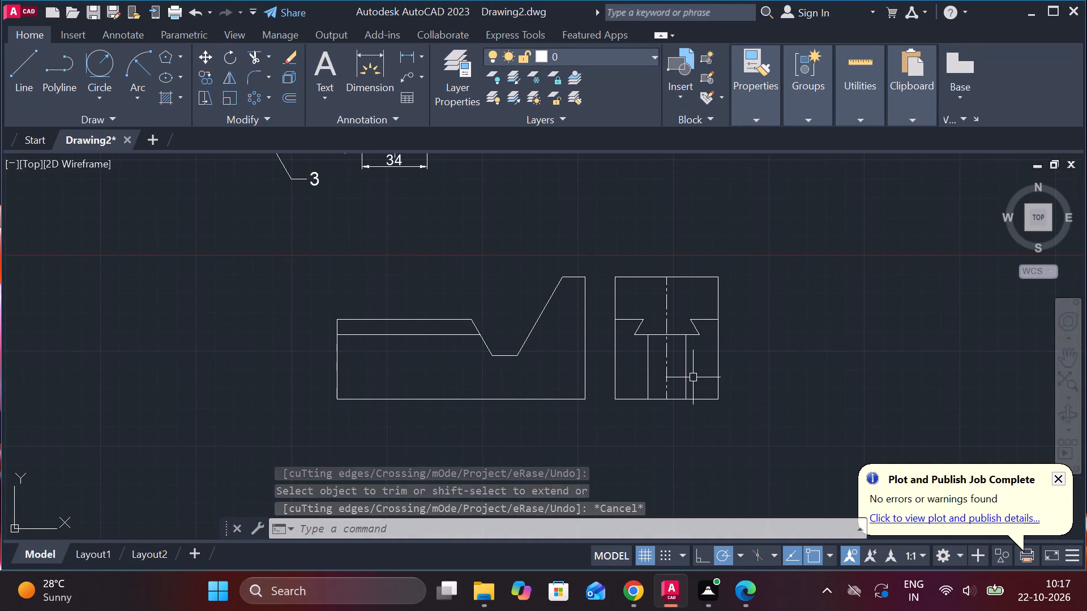
Set the linetype of the horizontal groove-depth line in the front view to DASHED.
scroll(693, 377, up, 1)
middle_drag(598, 406, 846, 378)
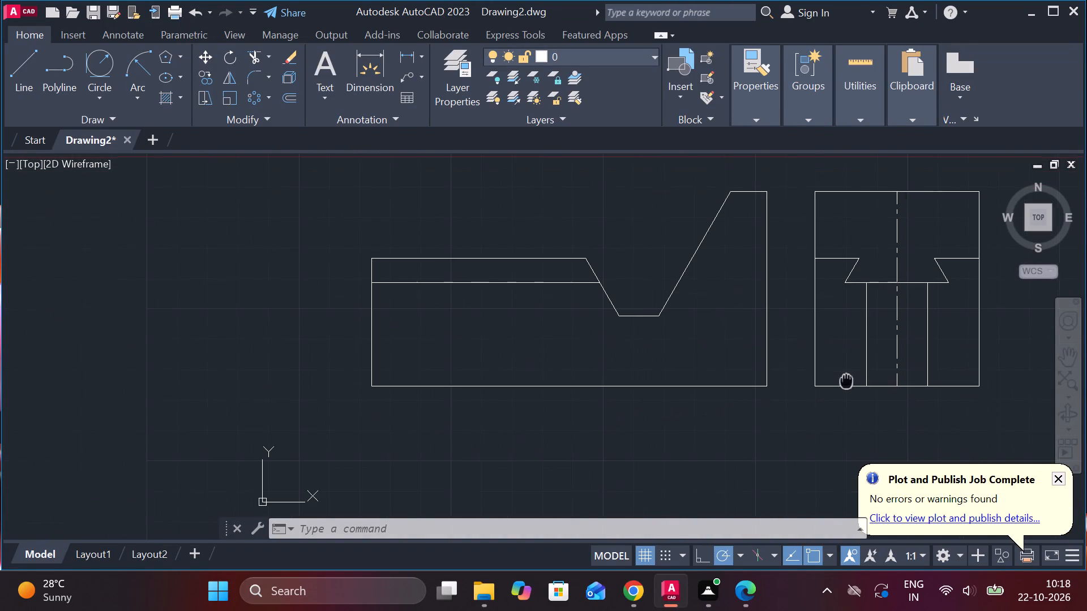
middle_drag(846, 378, 846, 380)
click(505, 285)
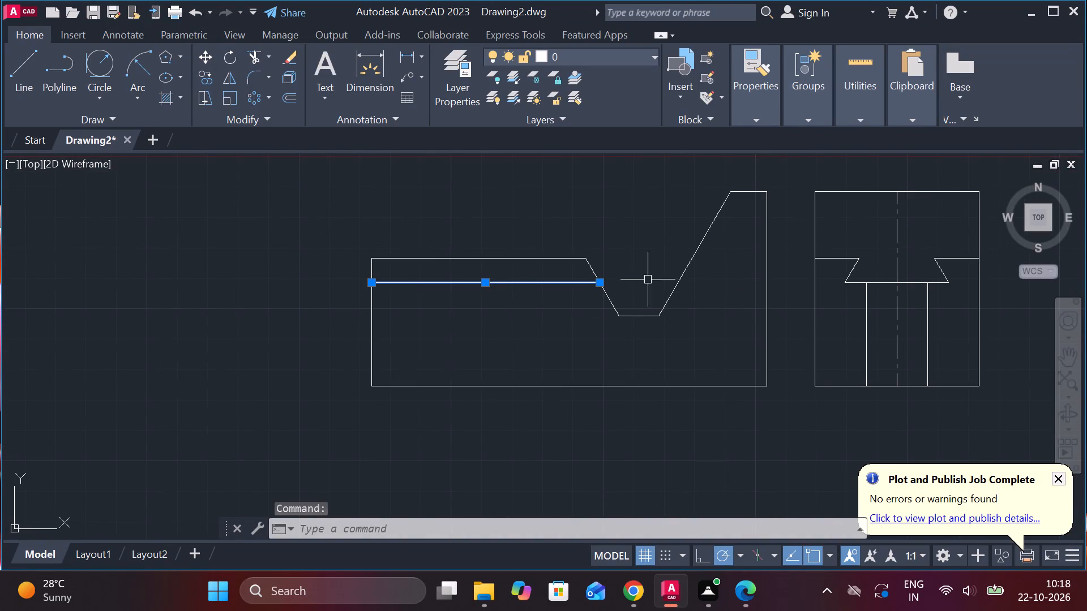
click(744, 115)
click(898, 178)
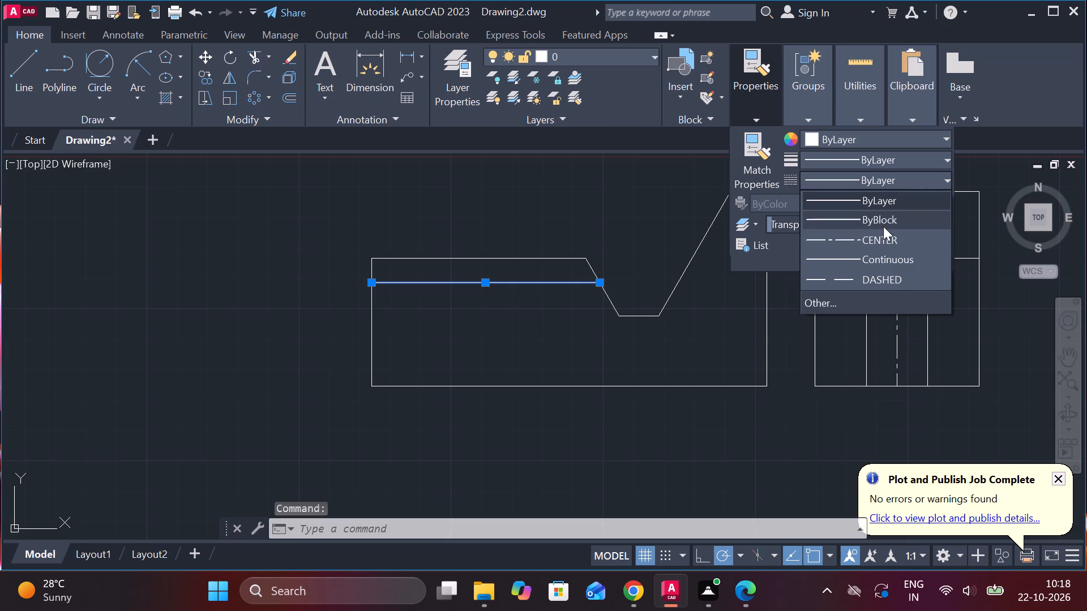
click(845, 274)
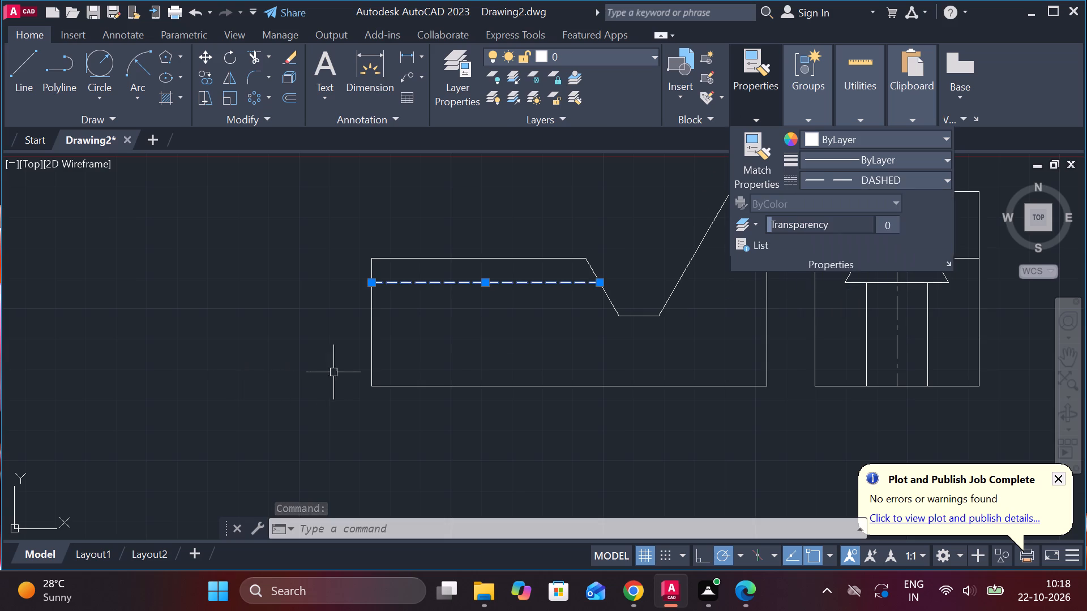
key(Escape)
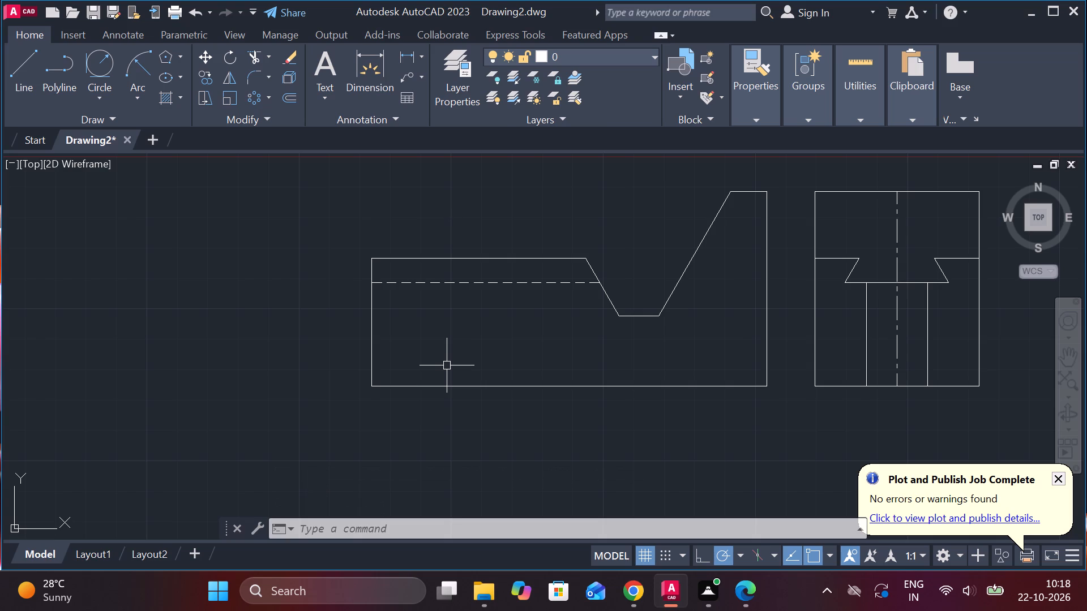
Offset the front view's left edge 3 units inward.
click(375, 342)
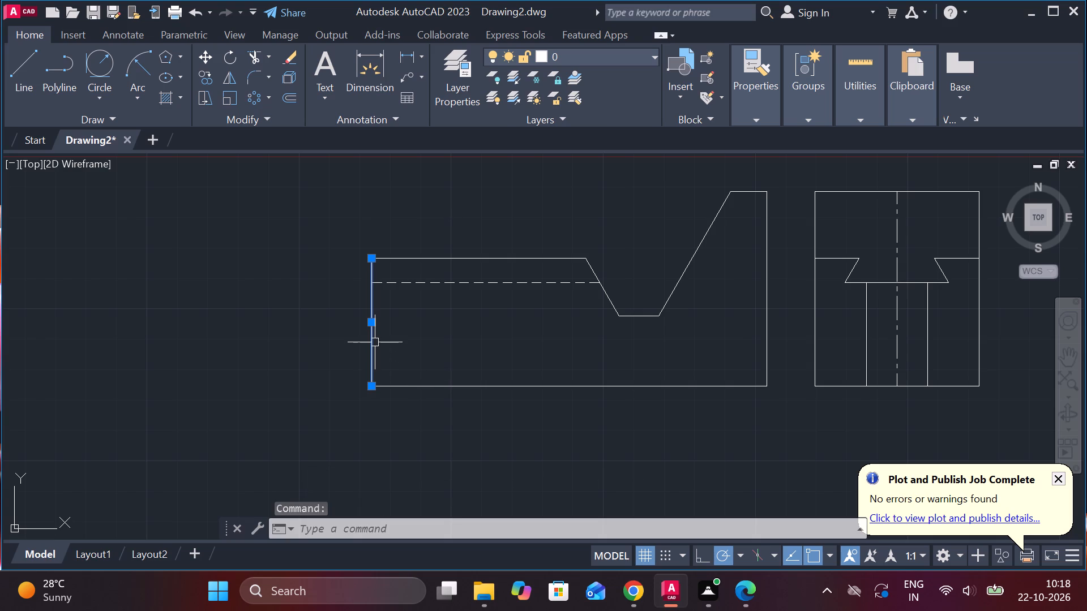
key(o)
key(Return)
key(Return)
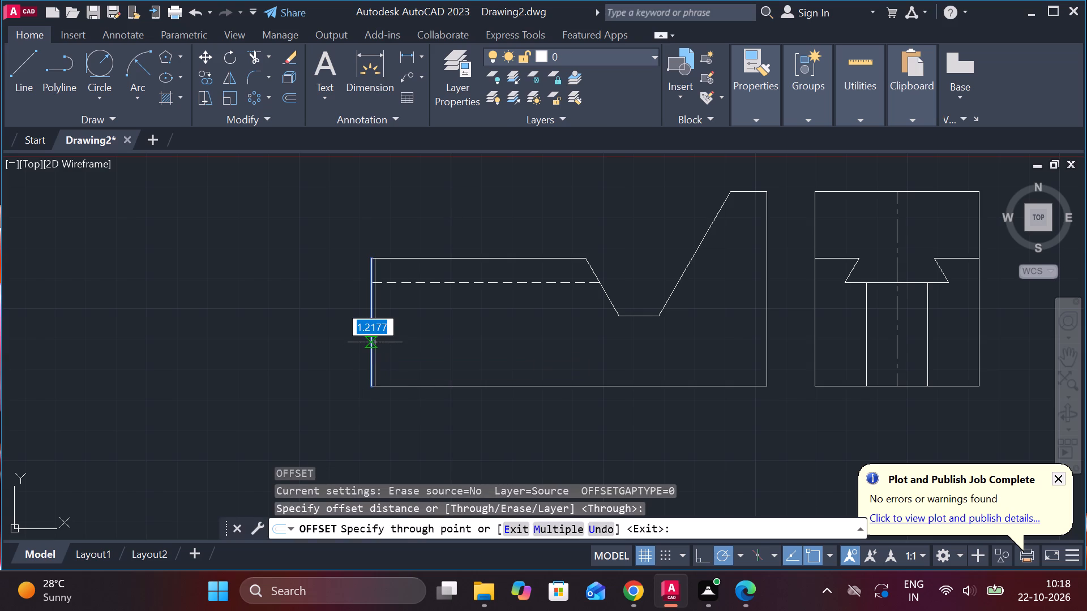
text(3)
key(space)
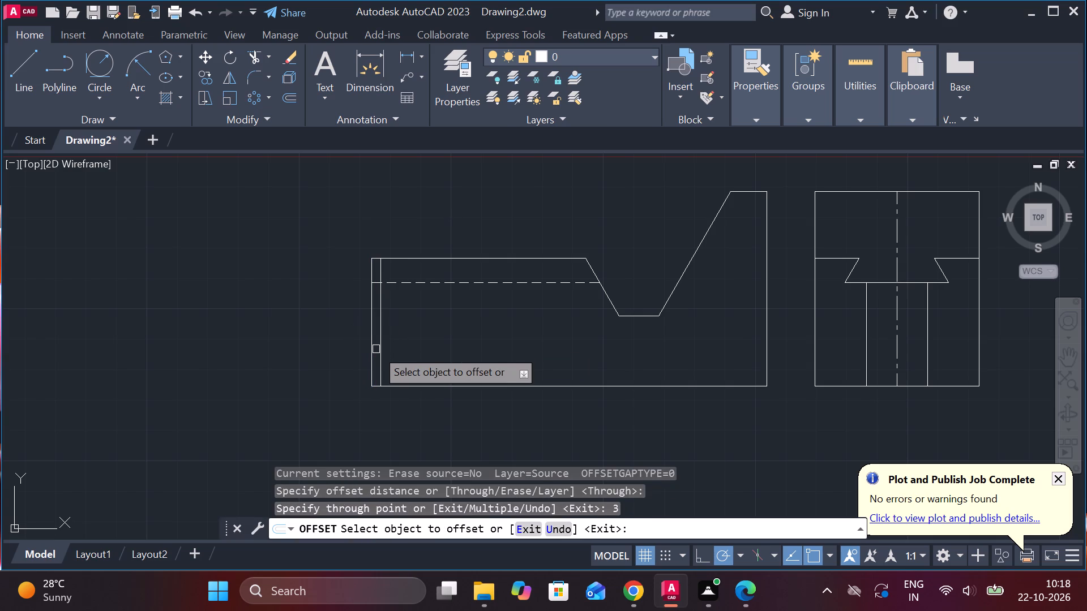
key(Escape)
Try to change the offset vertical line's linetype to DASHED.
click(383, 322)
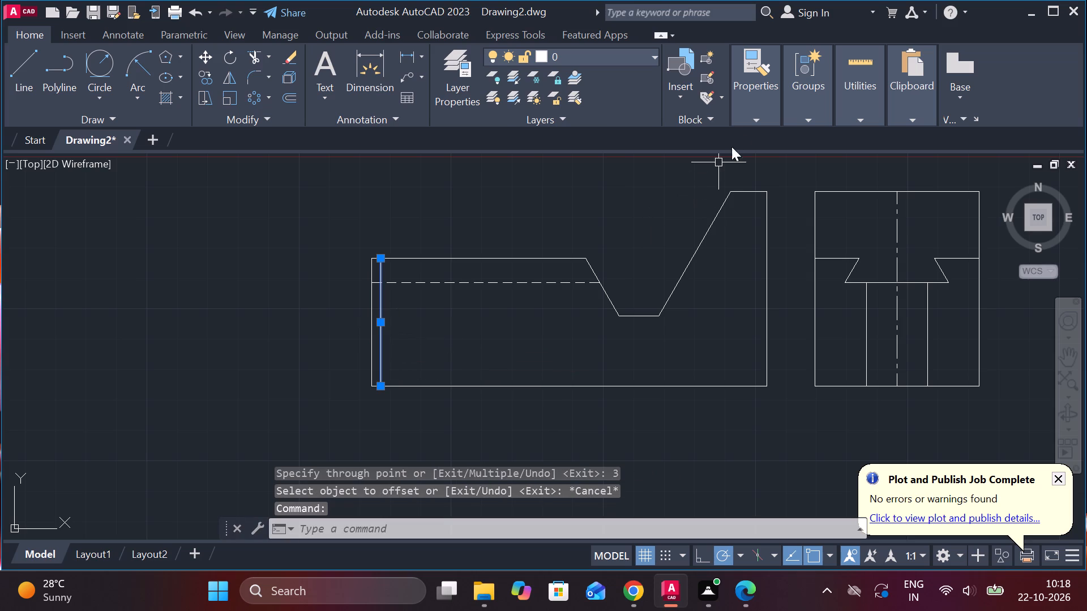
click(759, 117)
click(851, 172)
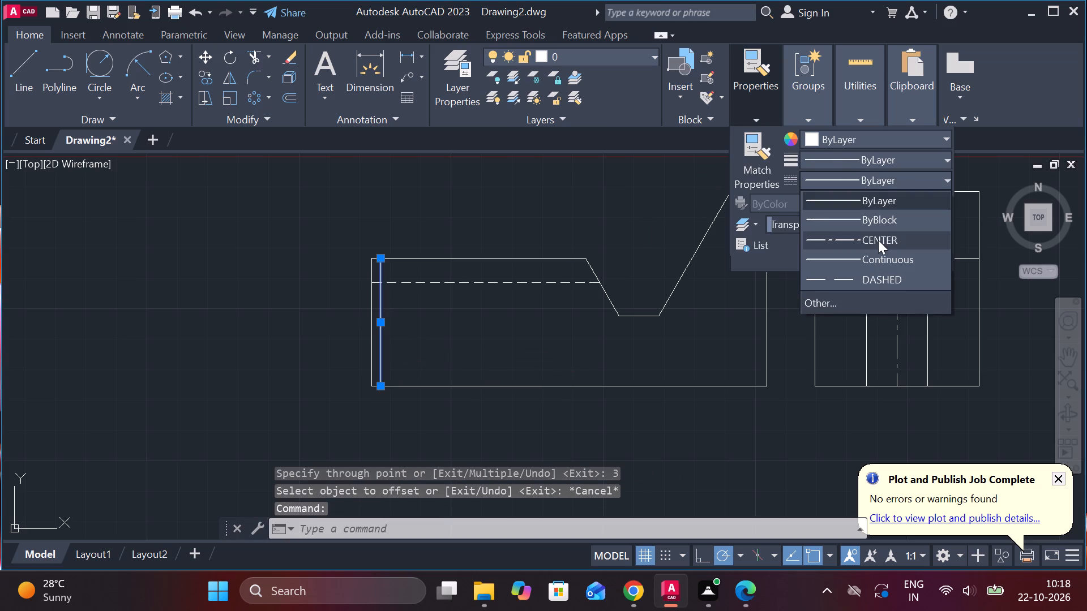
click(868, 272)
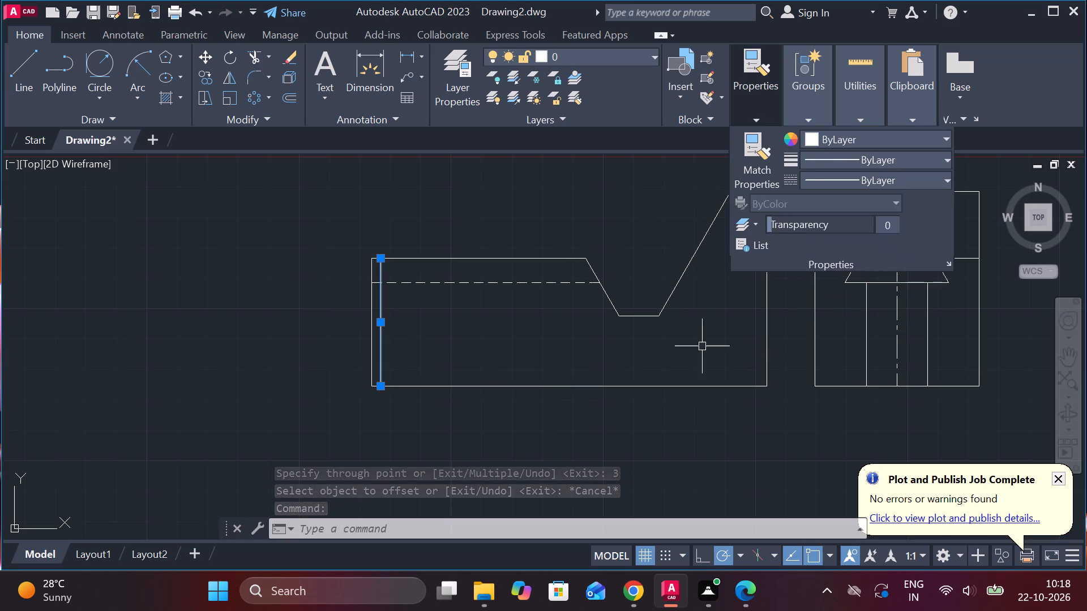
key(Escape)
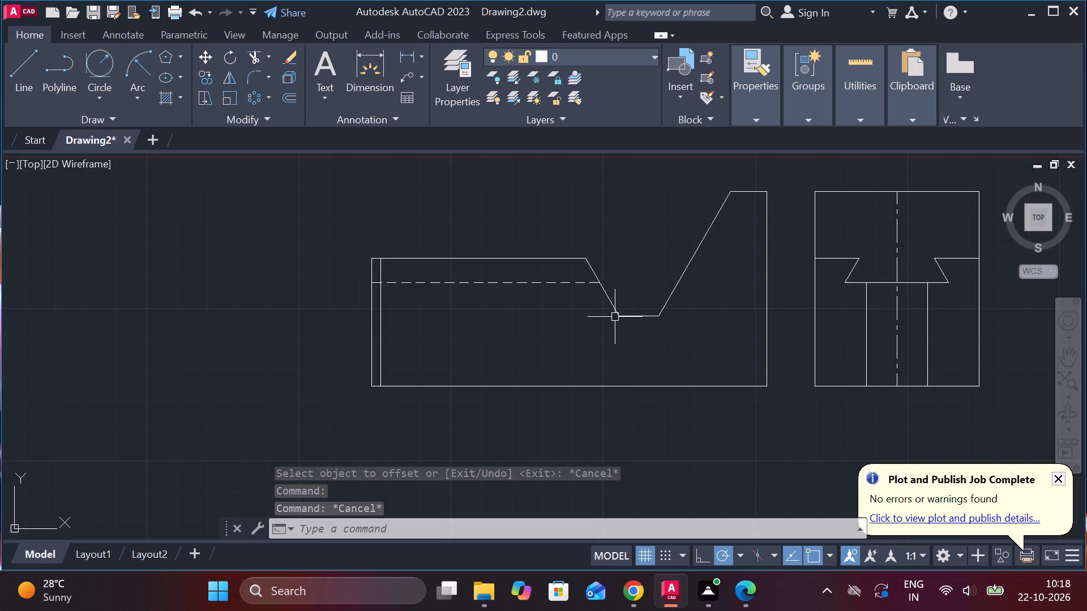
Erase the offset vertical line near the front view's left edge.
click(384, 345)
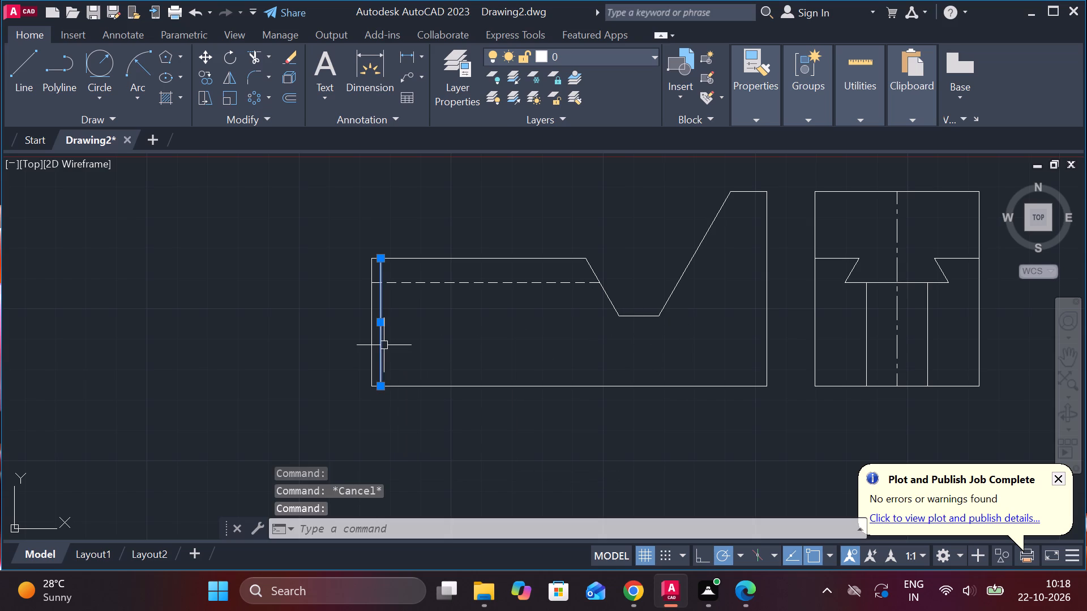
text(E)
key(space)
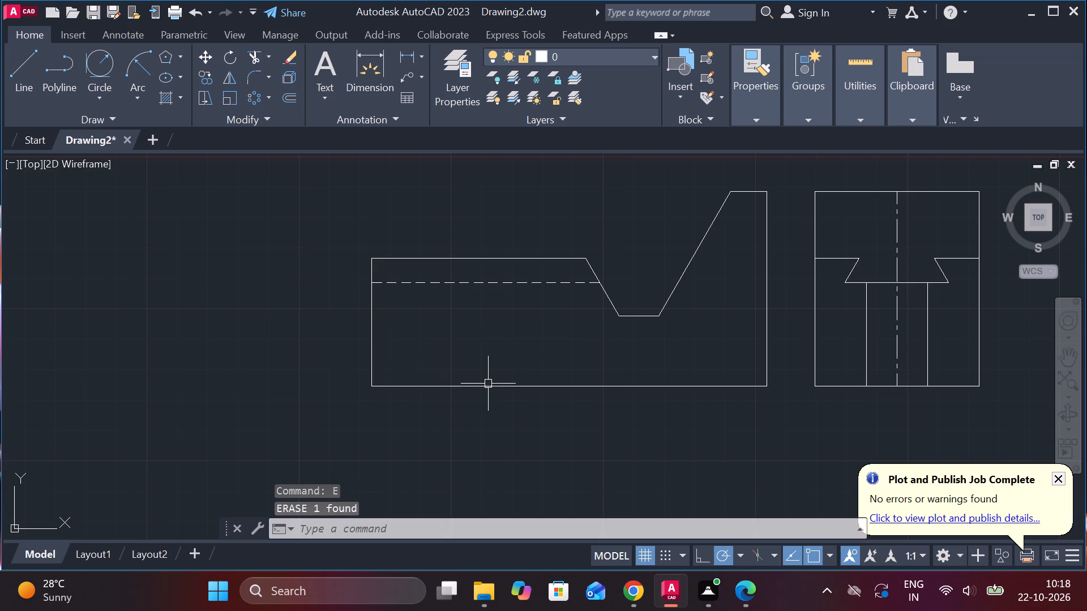
Draw a vertical line 3 units inside the front view's left edge, from the top edge to just below the bottom edge.
key(l)
key(Return)
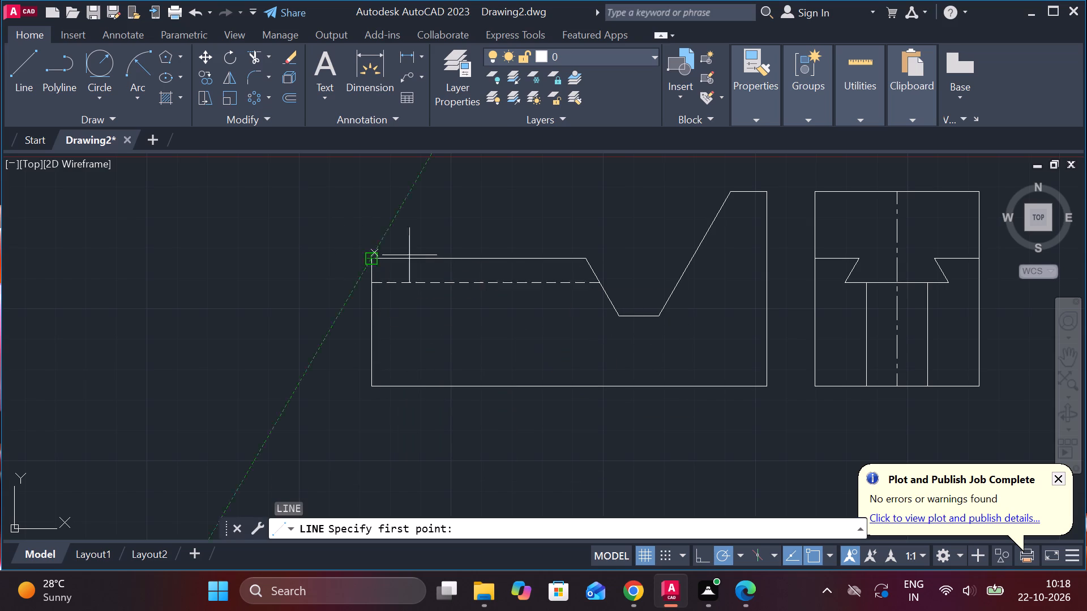
text(3)
key(space)
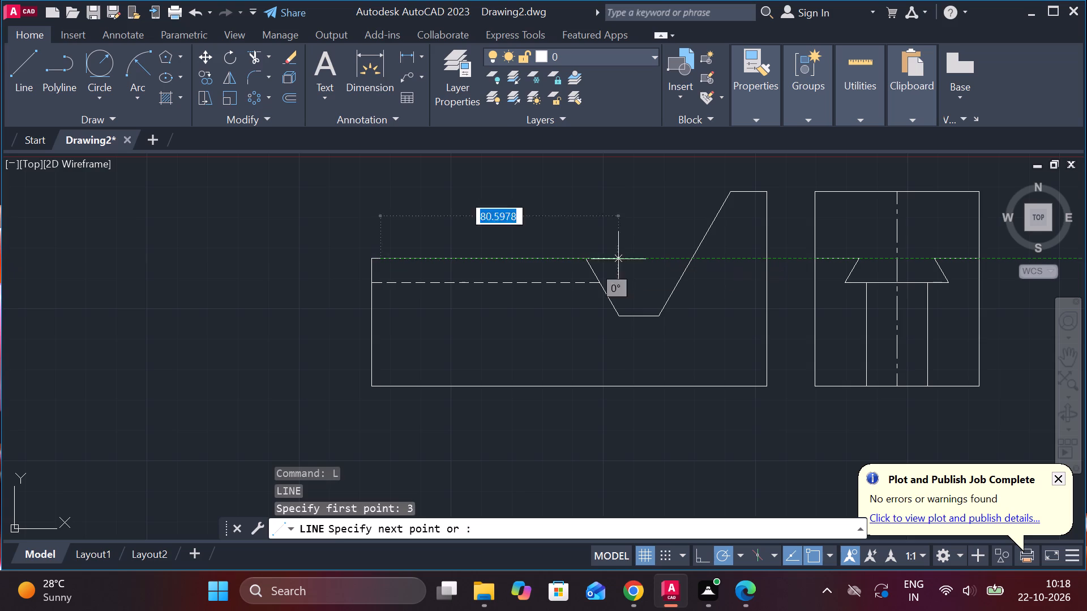
click(387, 399)
key(Escape)
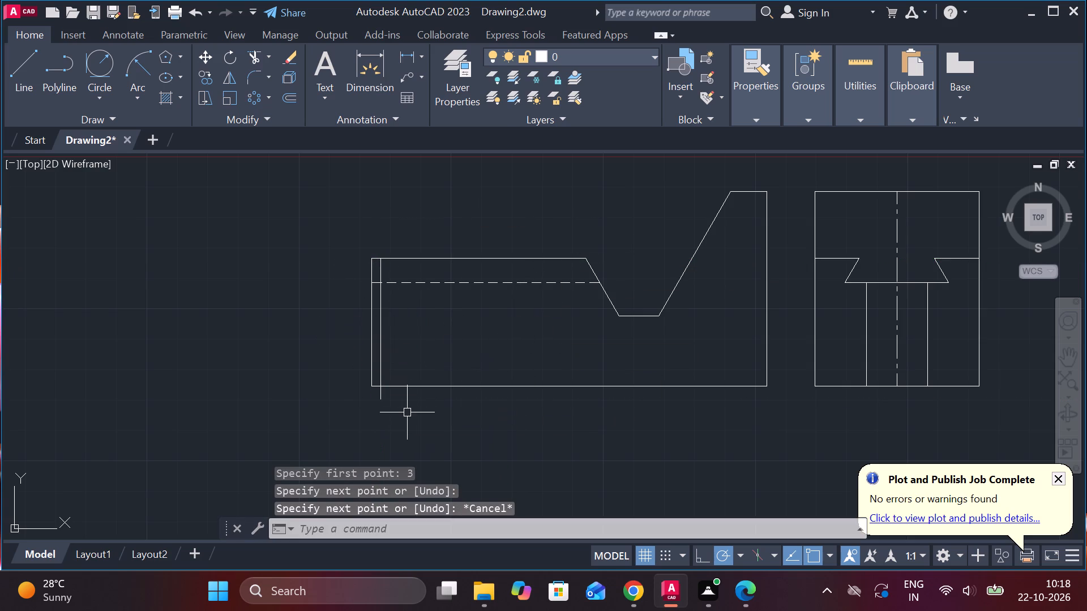
Trim the new vertical line's overhang below the front view's bottom edge.
text(TR)
key(space)
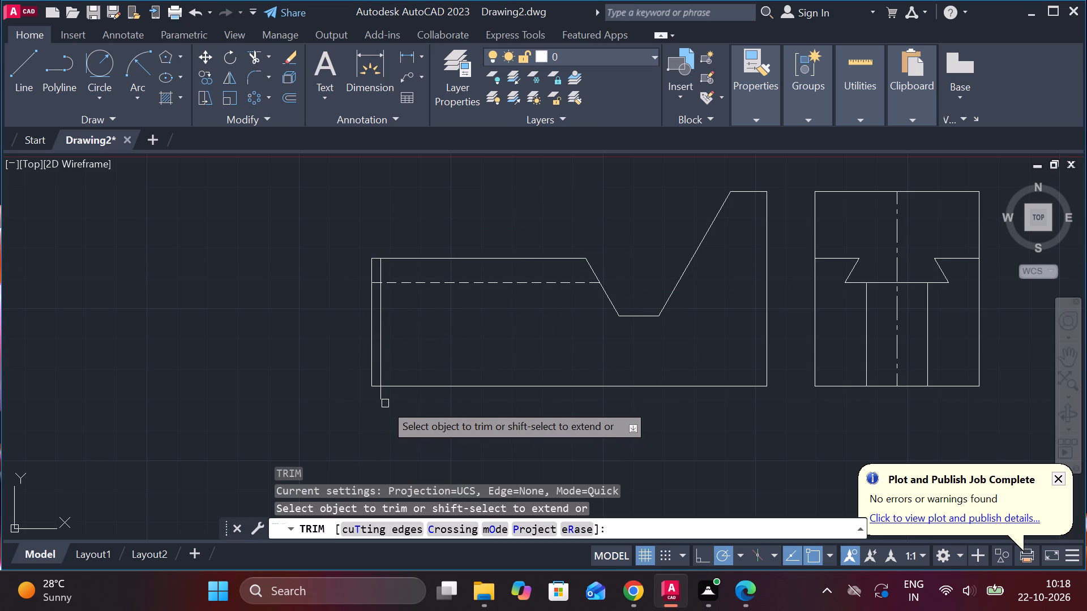
click(382, 398)
scroll(410, 332, up, 1)
key(Escape)
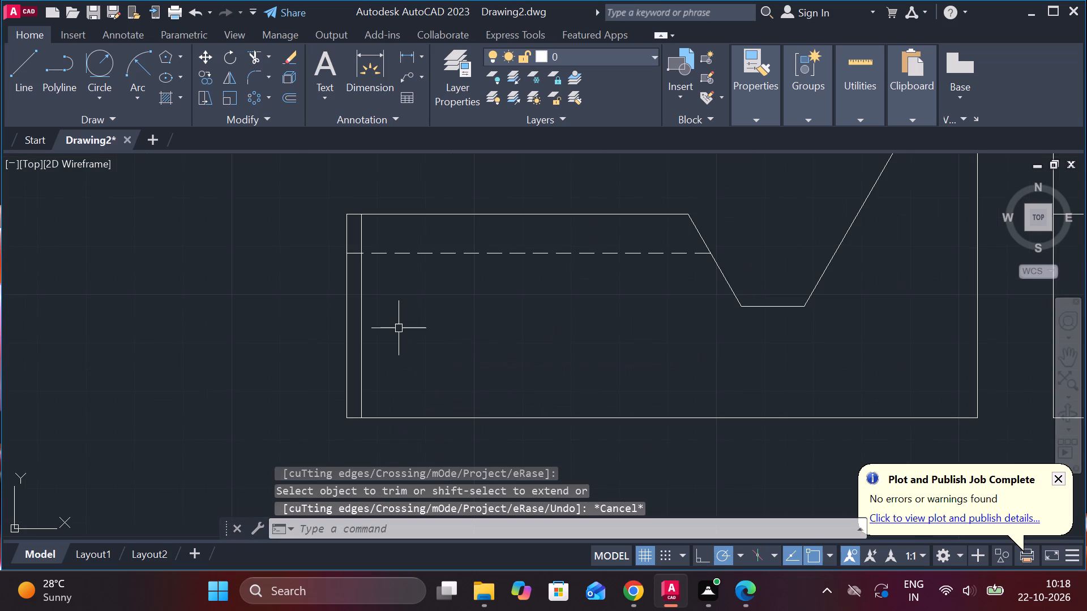
Set the linetype of the vertical line near the front view's left edge to DASHED.
click(360, 289)
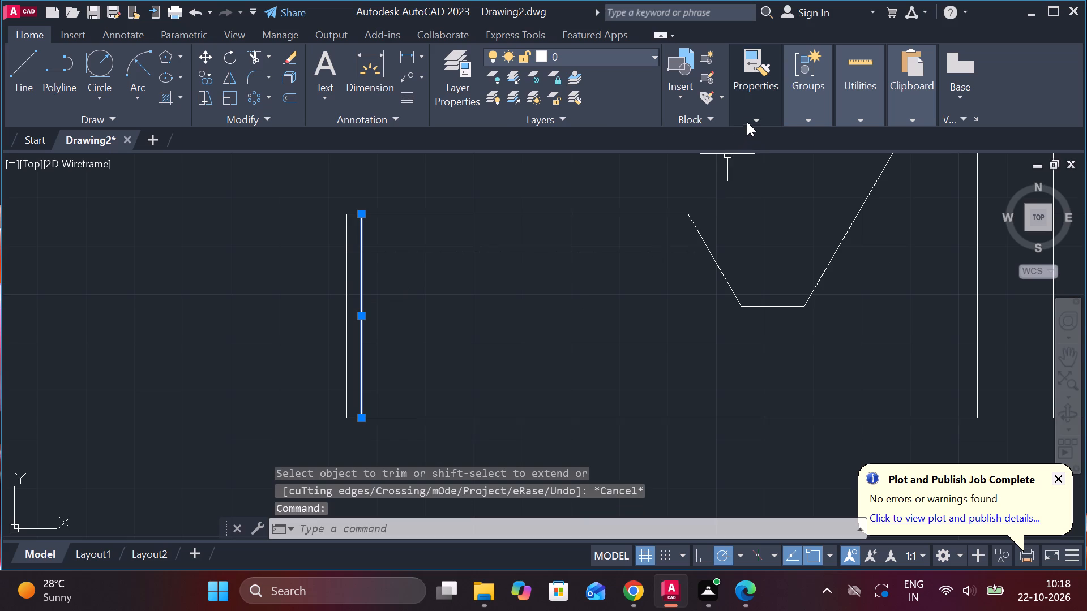
click(748, 121)
click(847, 185)
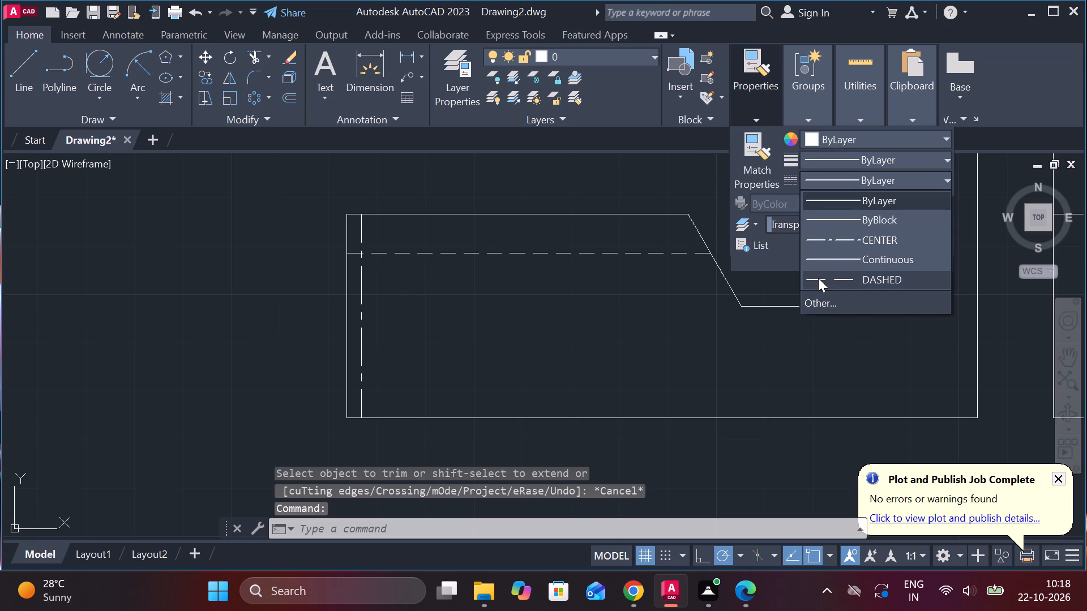
click(818, 278)
key(Escape)
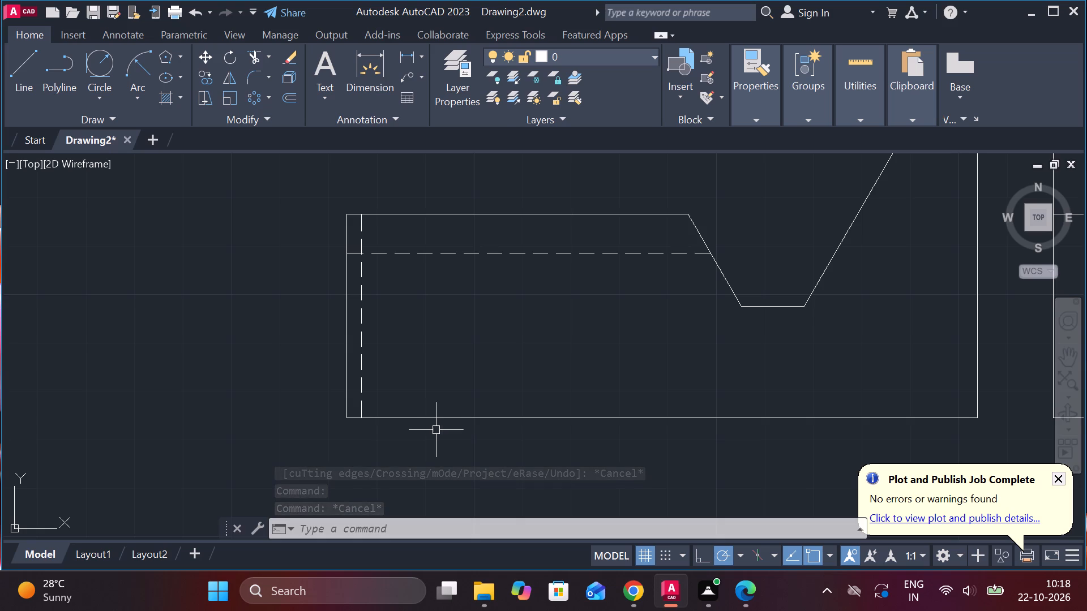
Draw a 26-unit horizontal line inward from the front view's left edge, starting 18 units above its lower left corner.
key(l)
key(Return)
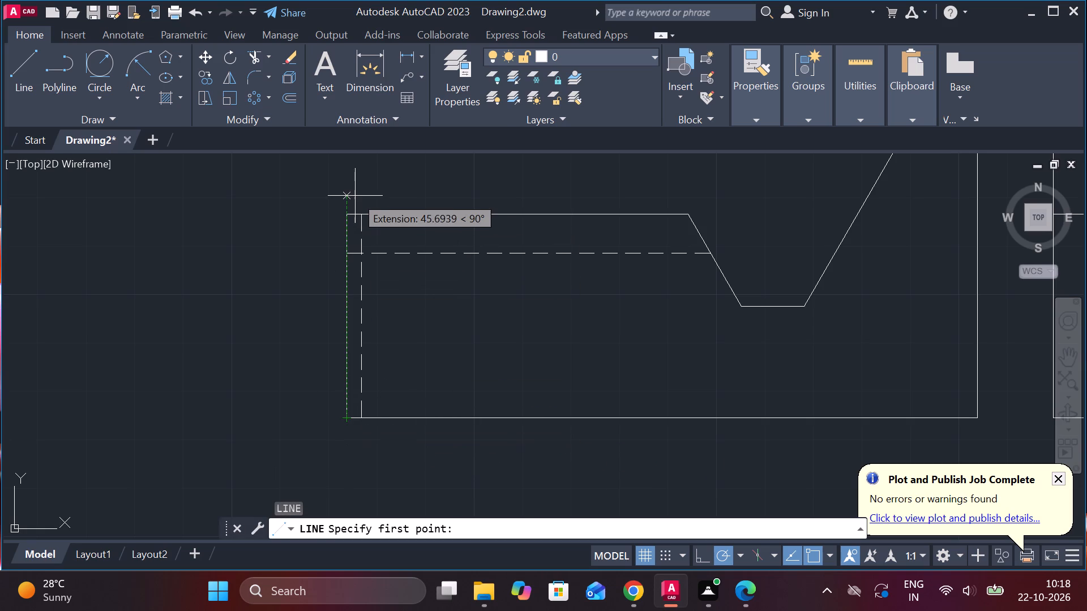
text(18)
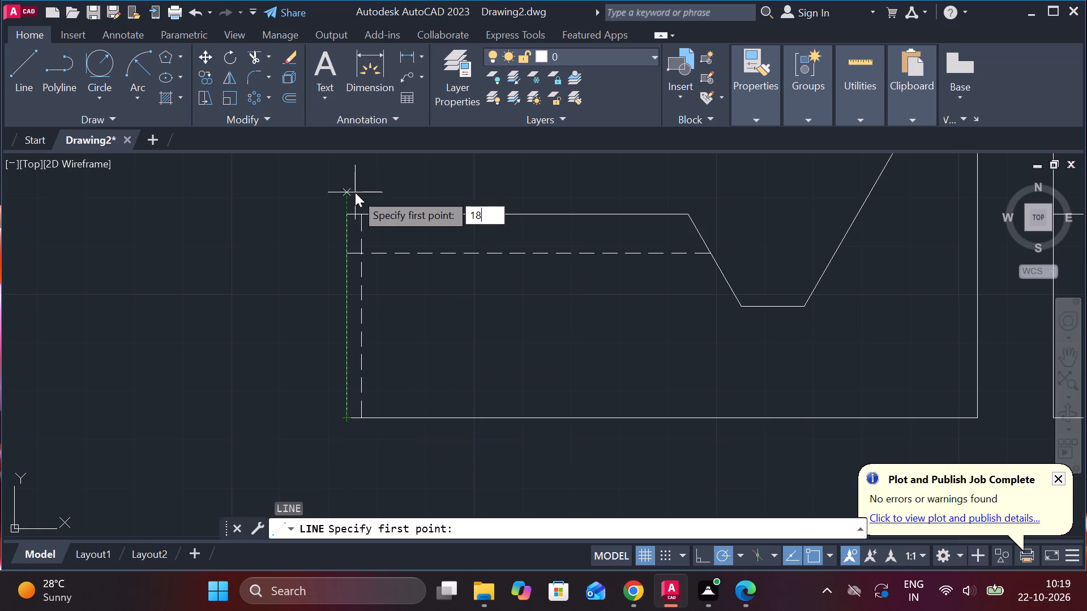
key(Return)
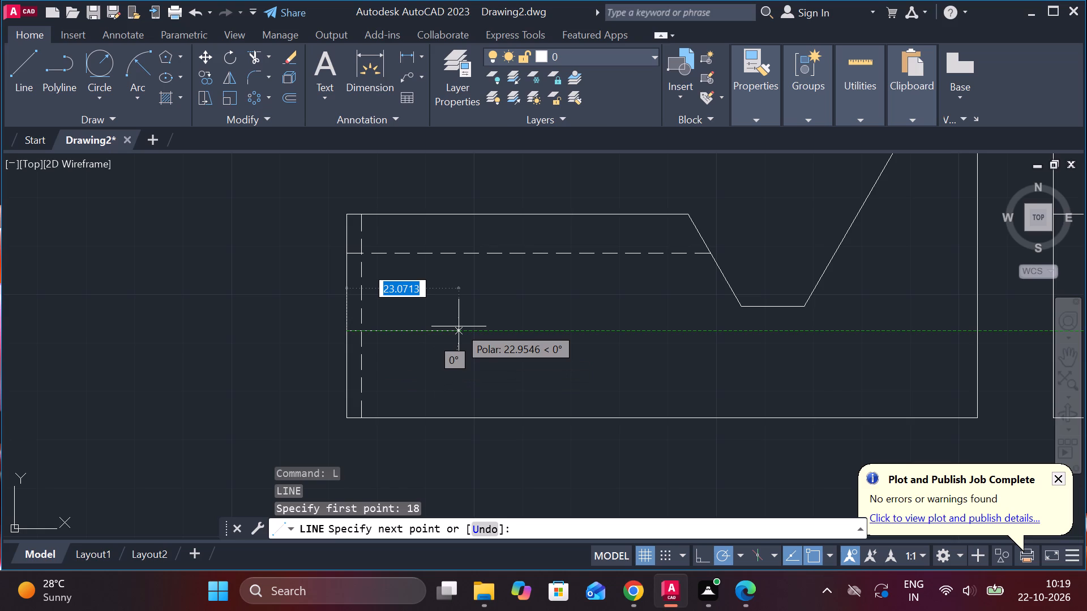
text(26)
key(Return)
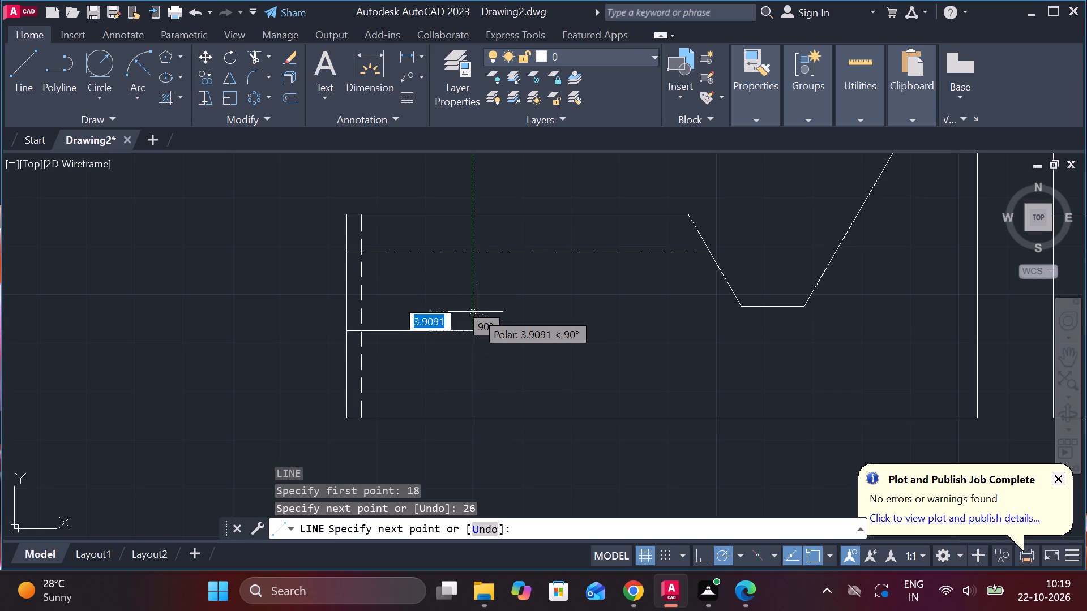
key(Escape)
Offset the 26-unit horizontal line by 4 units both above and below.
click(454, 329)
key(o)
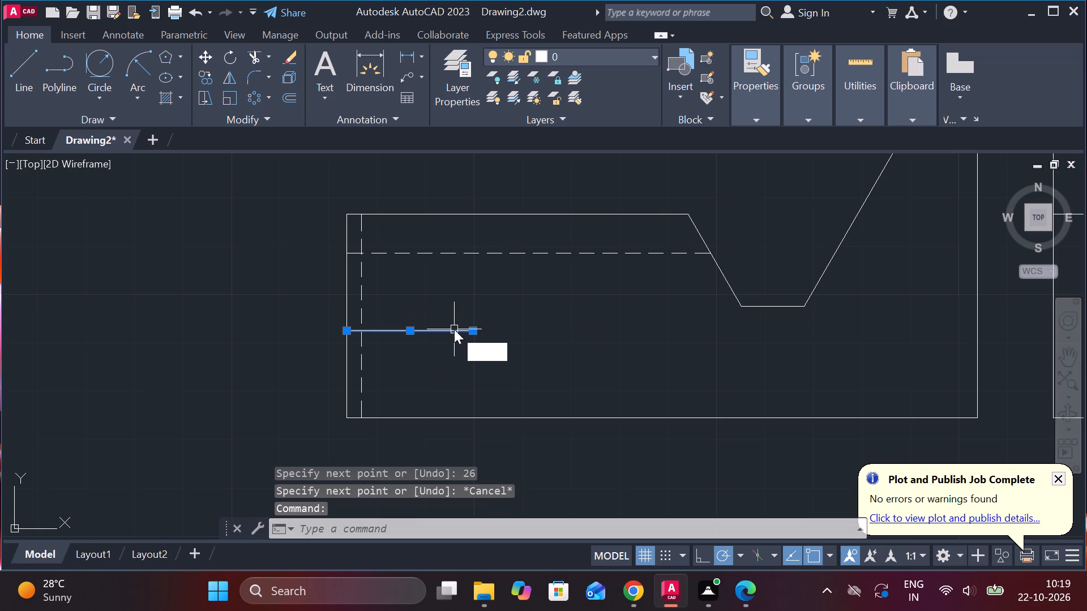
key(Return)
key(Return)
text(4)
key(space)
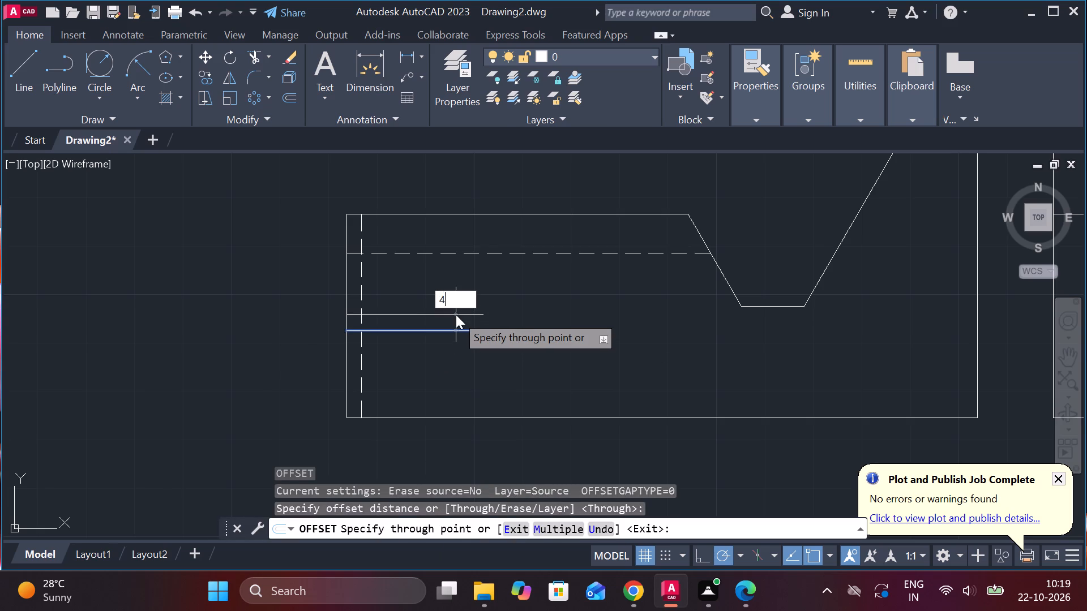
click(441, 335)
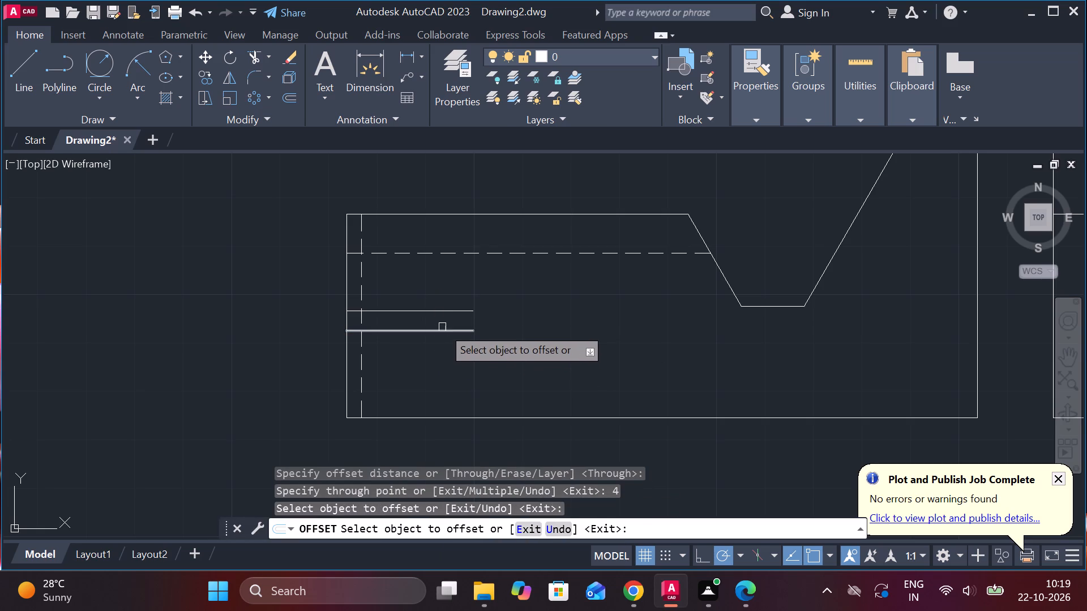
click(440, 320)
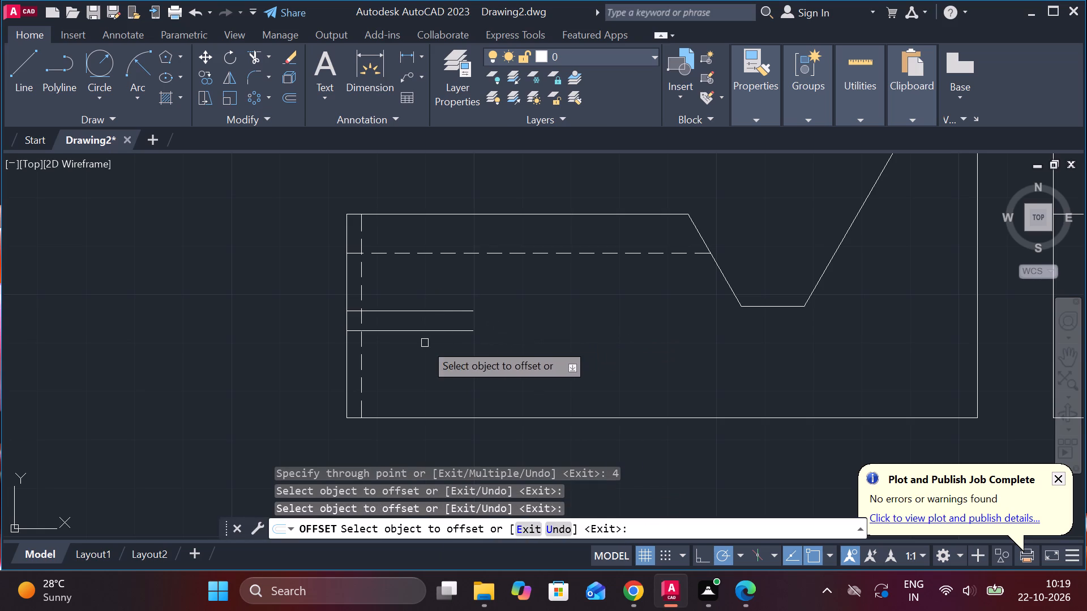
click(433, 334)
key(4)
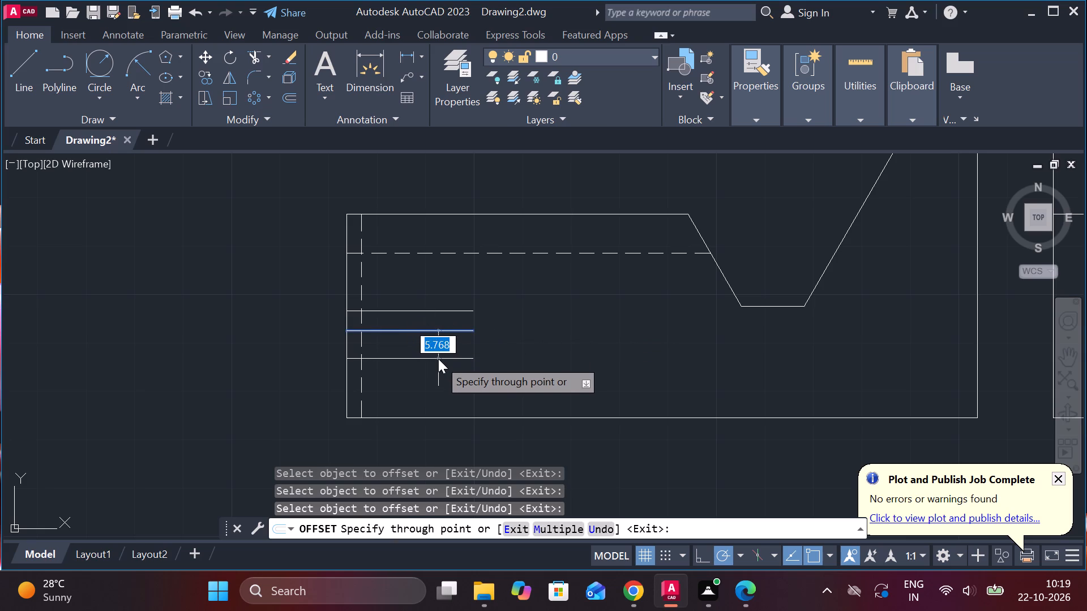
key(Return)
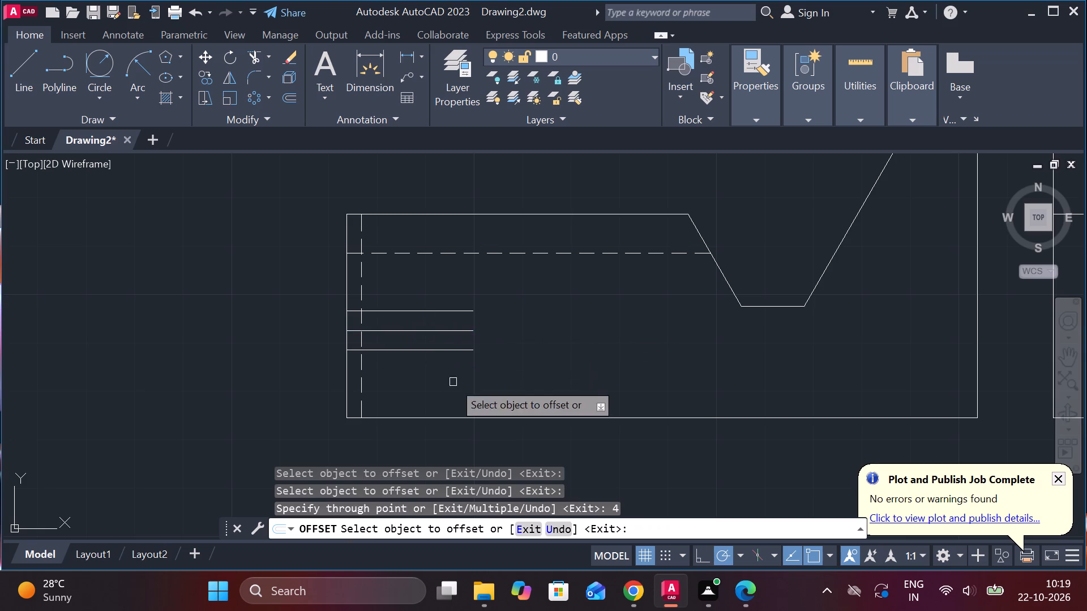
key(Escape)
Draw a vertical line joining the inner ends of the two offset lines to close the hole outline.
key(l)
key(Return)
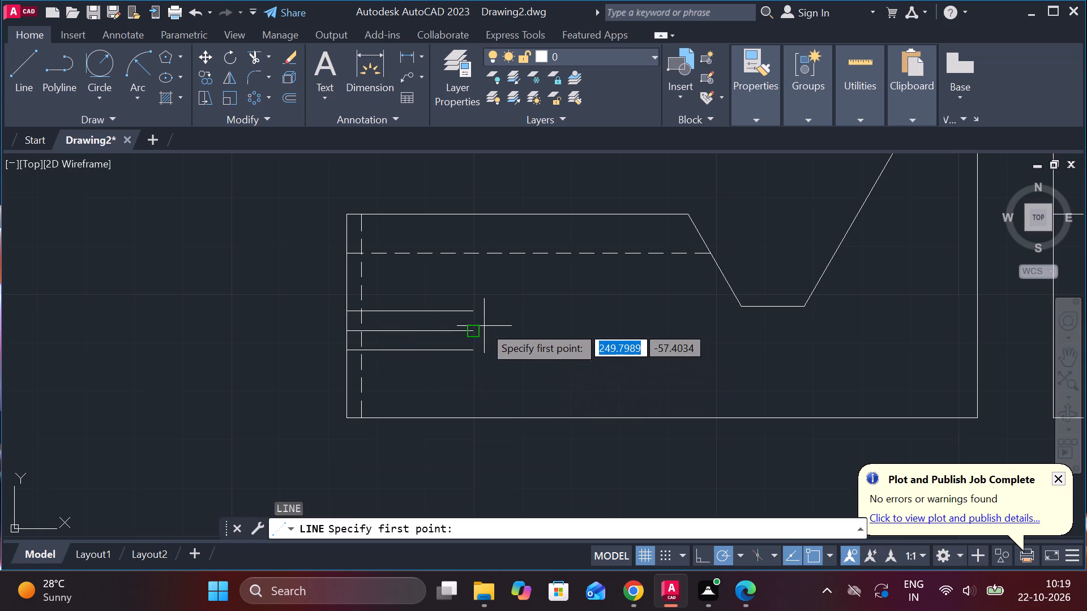
click(480, 316)
click(473, 357)
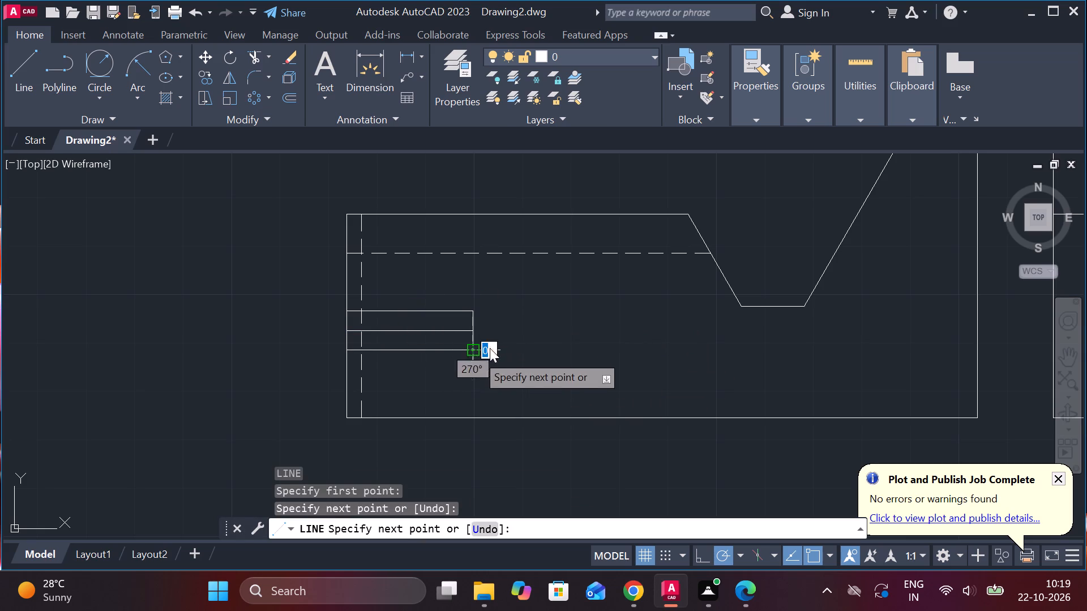
key(Escape)
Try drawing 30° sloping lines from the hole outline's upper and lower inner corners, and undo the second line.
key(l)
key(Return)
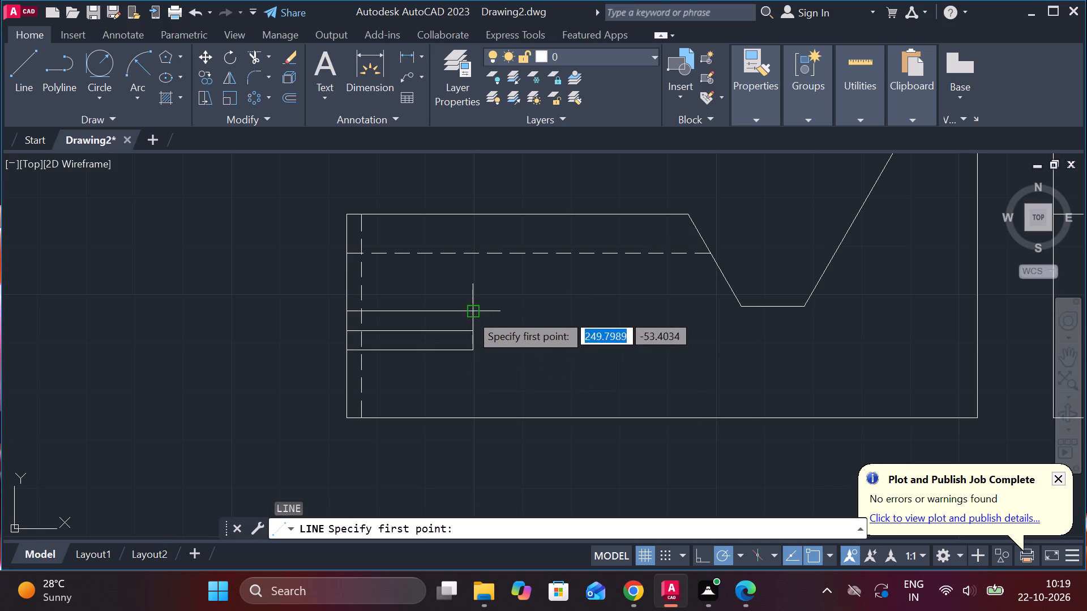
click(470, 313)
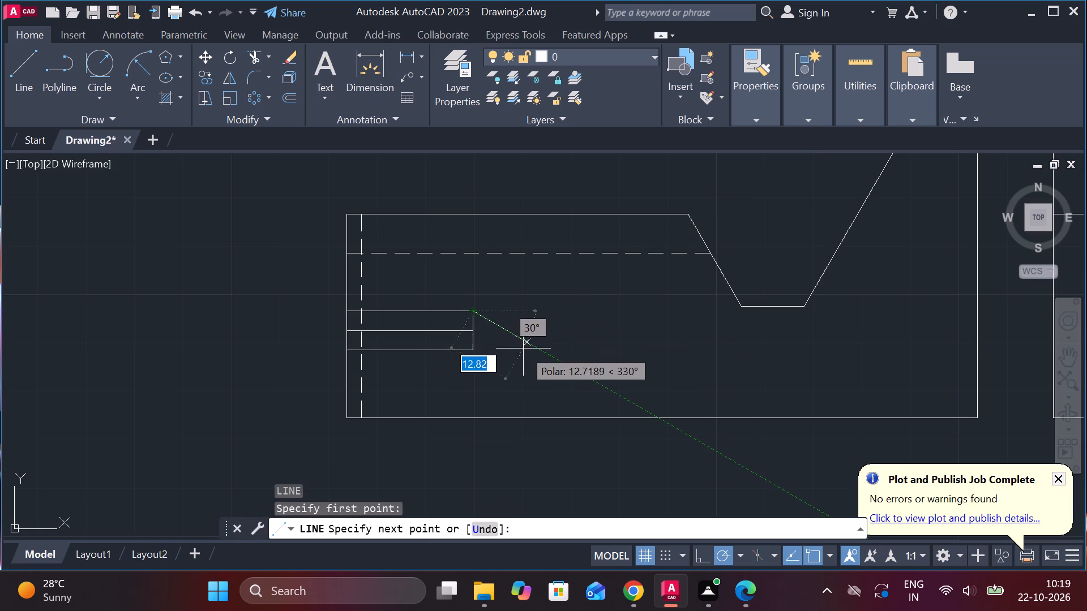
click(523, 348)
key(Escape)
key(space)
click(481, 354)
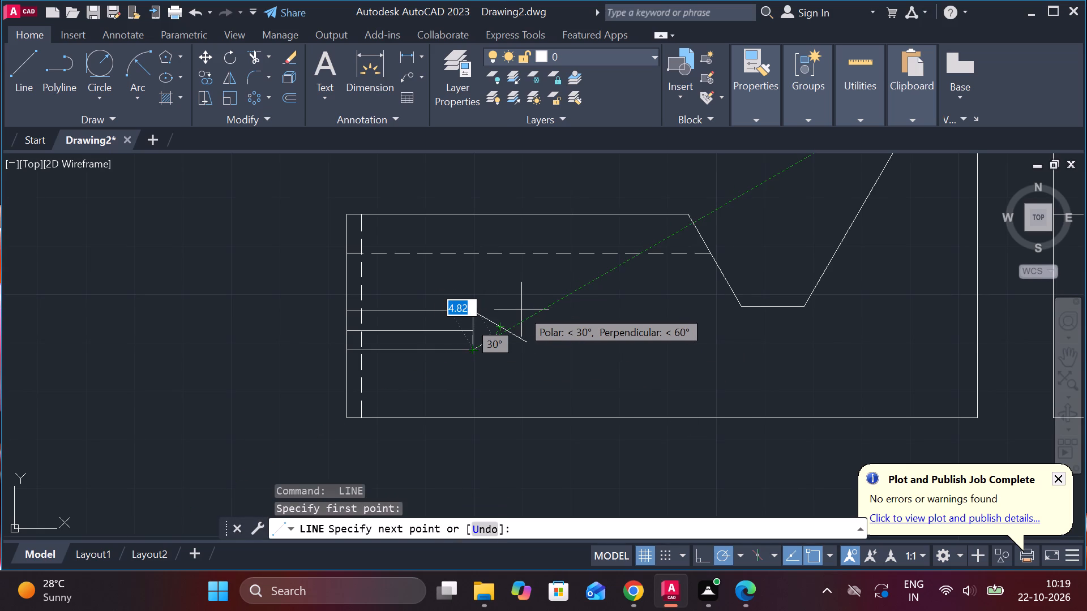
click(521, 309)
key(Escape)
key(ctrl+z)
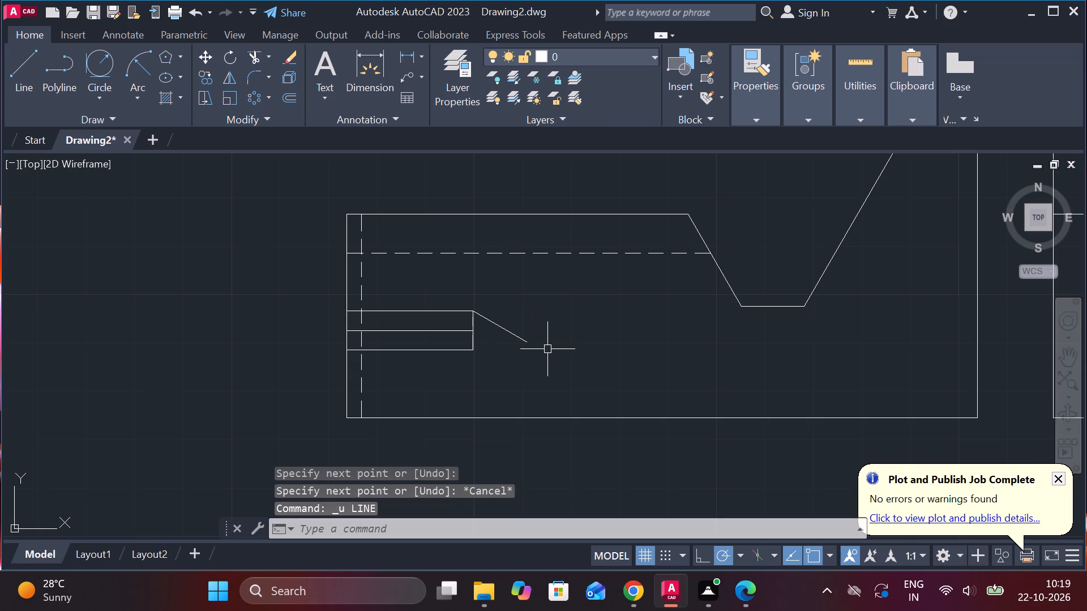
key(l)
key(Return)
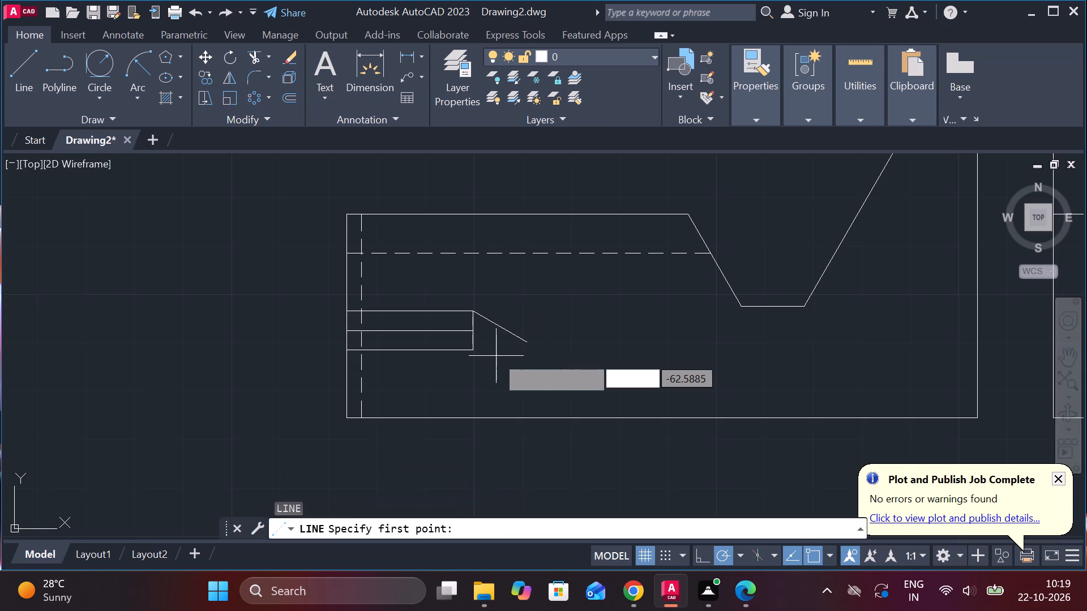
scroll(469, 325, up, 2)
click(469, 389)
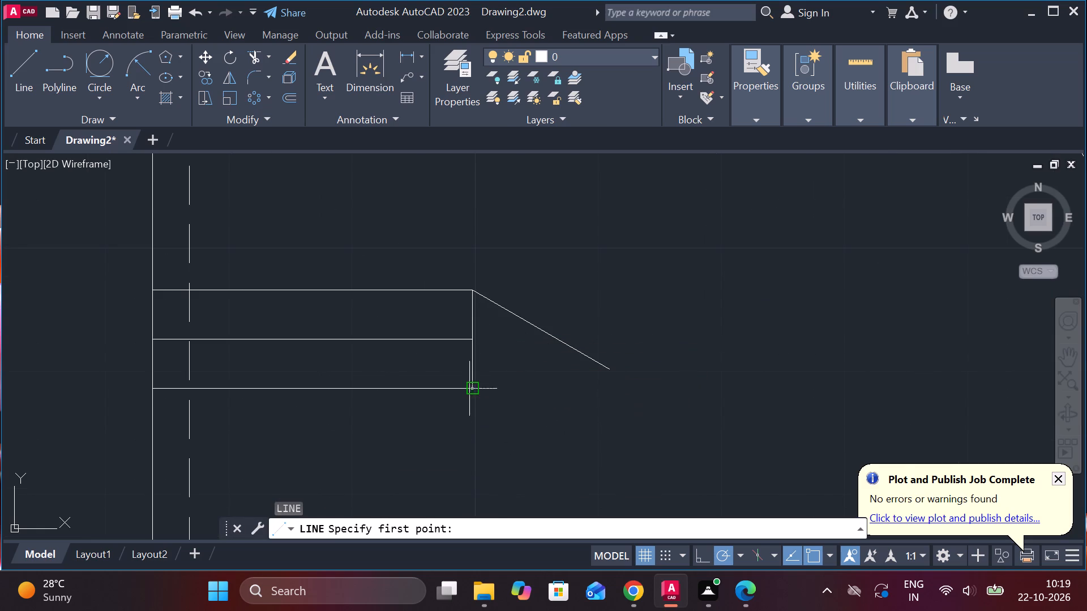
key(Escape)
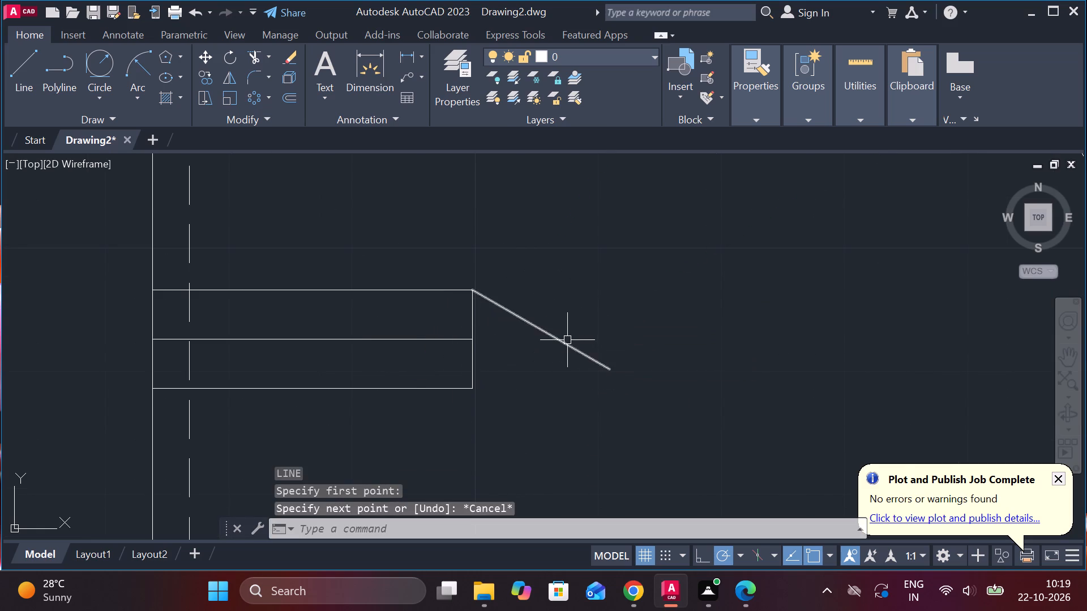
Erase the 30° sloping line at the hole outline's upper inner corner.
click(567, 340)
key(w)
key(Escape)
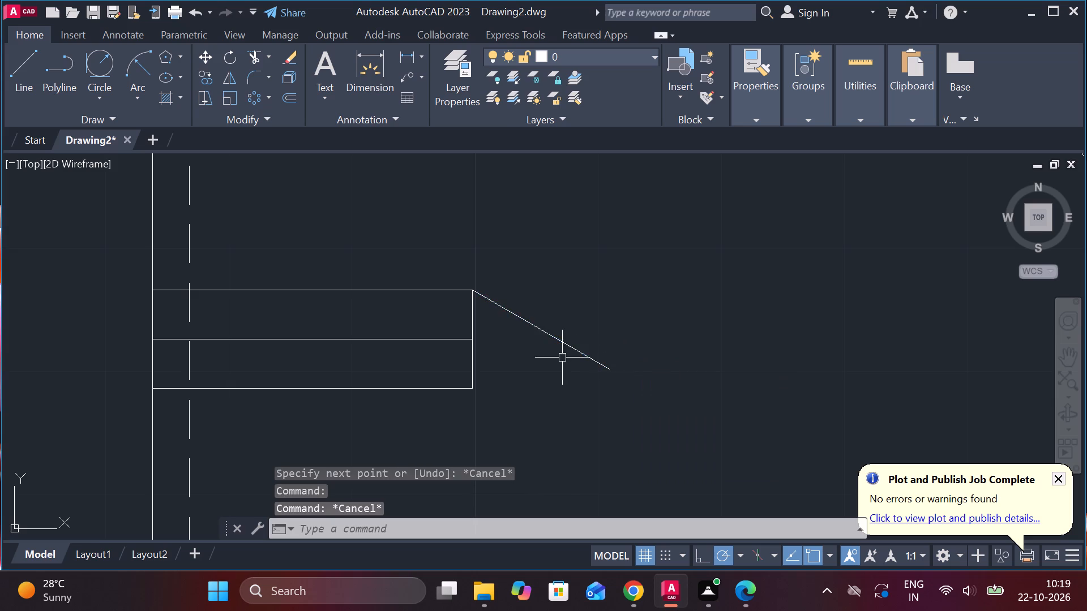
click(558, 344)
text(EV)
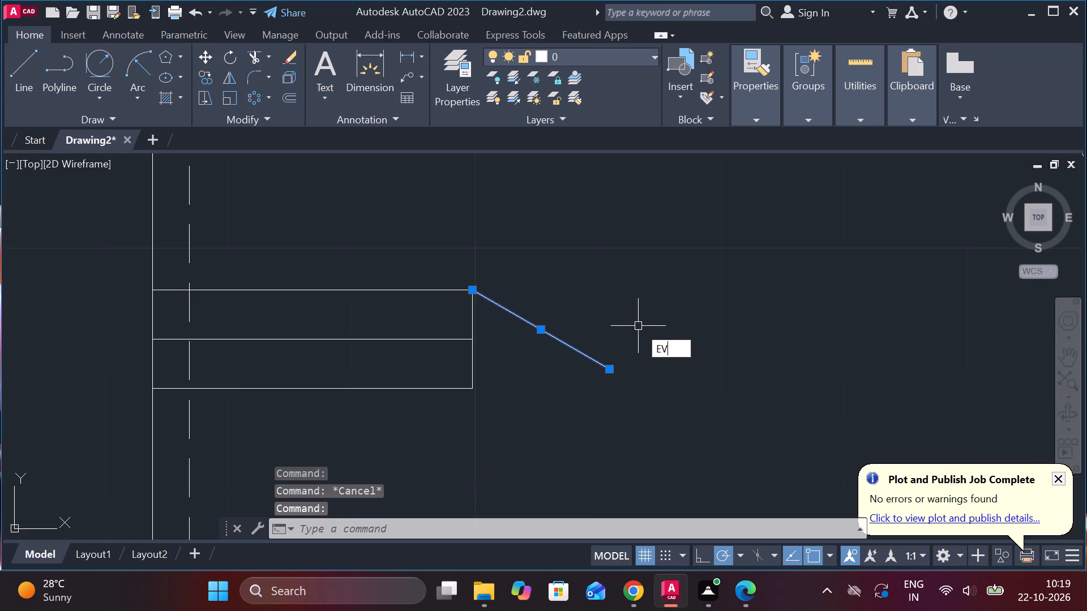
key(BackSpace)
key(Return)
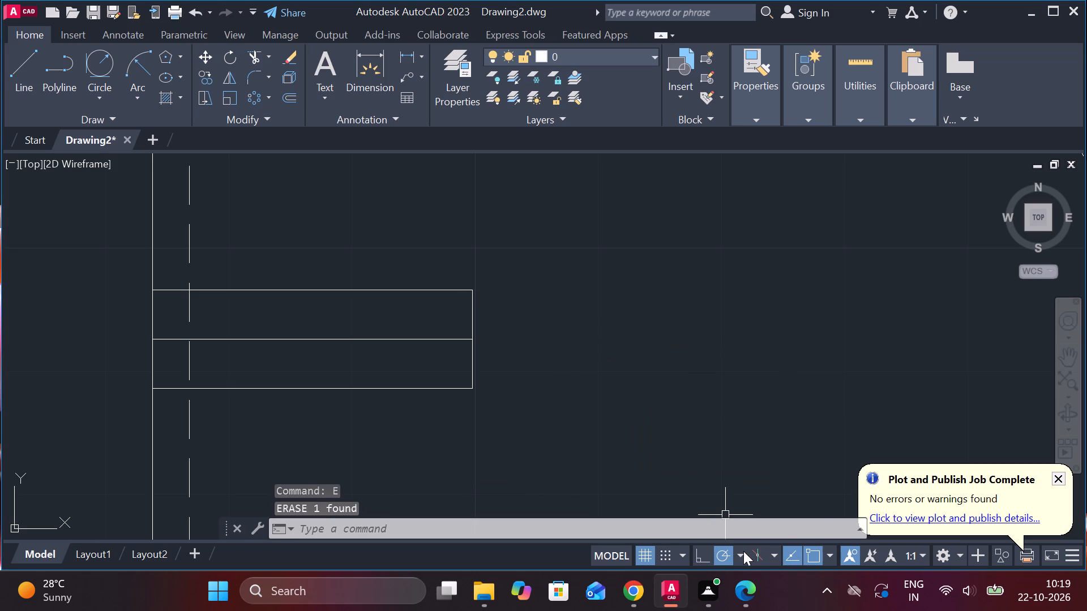
Change polar tracking to 45° and draw a downward 45° line outward from the hole outline's upper inner corner.
click(743, 551)
click(739, 363)
key(l)
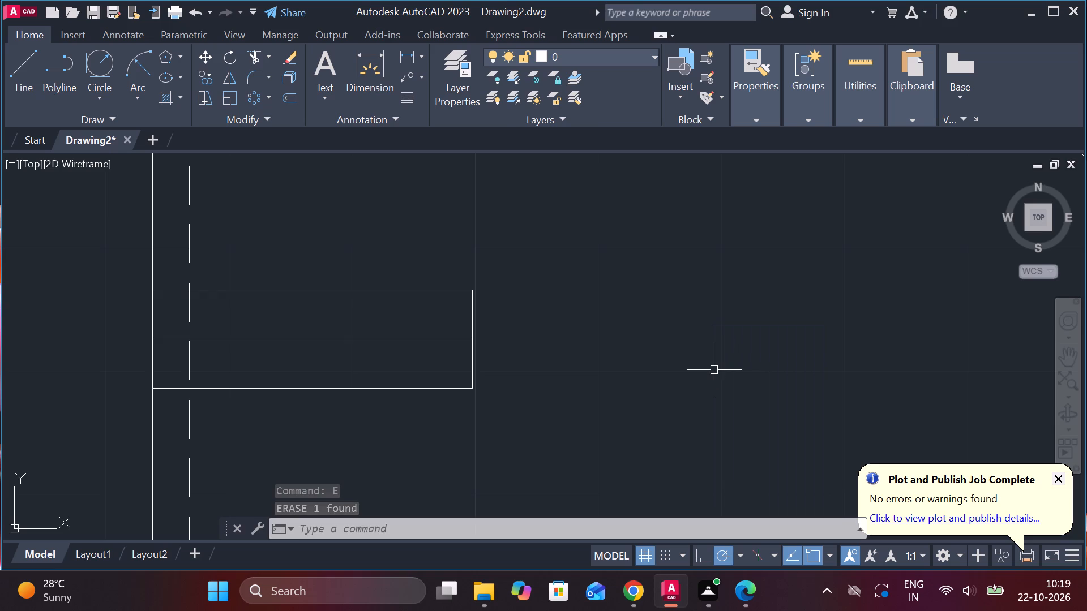
key(Return)
click(478, 290)
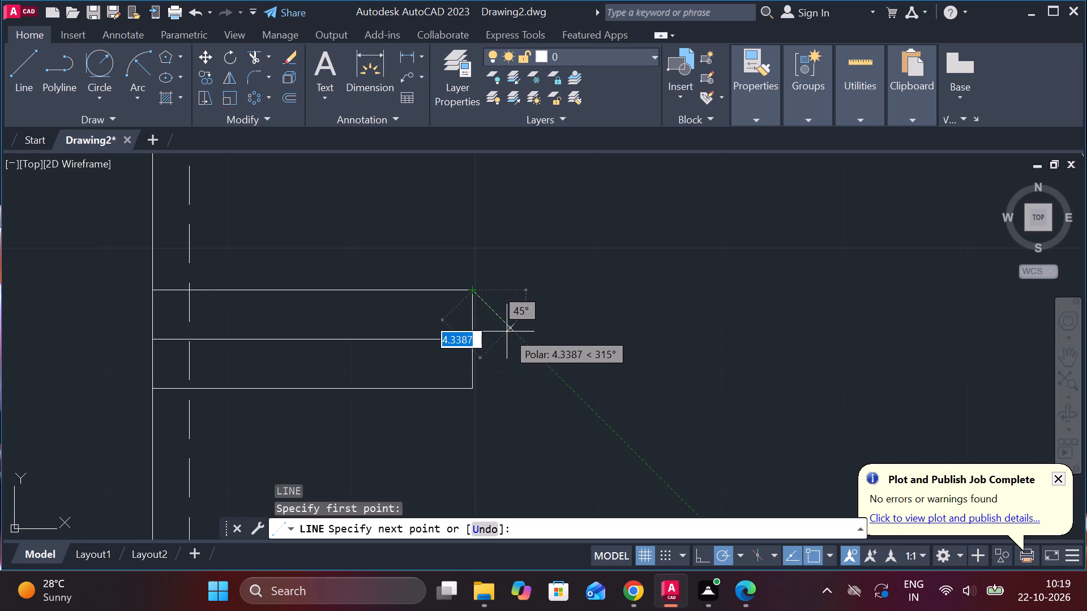
click(541, 356)
key(Escape)
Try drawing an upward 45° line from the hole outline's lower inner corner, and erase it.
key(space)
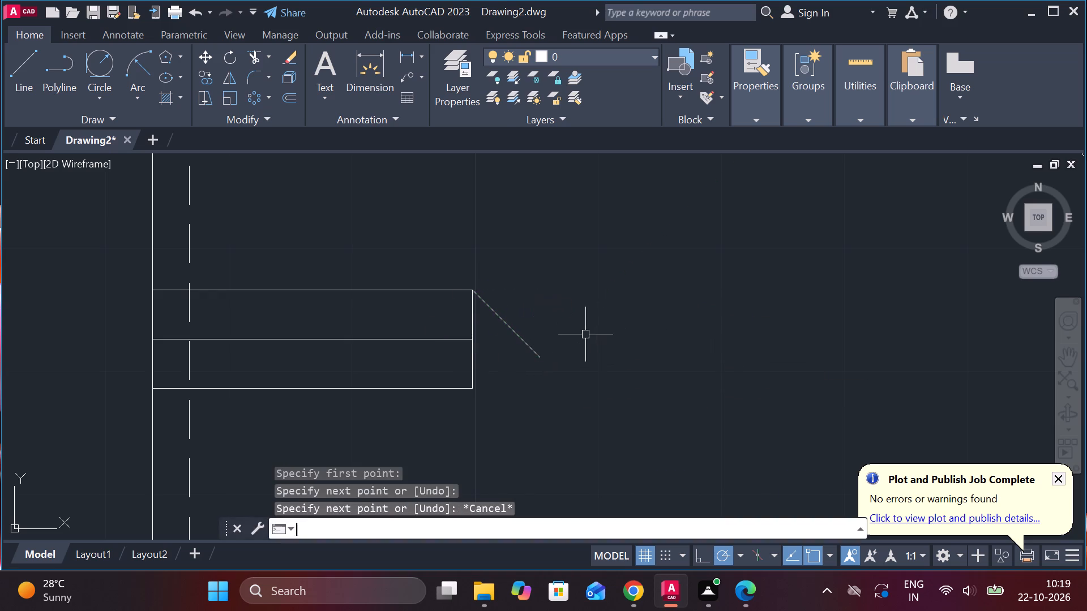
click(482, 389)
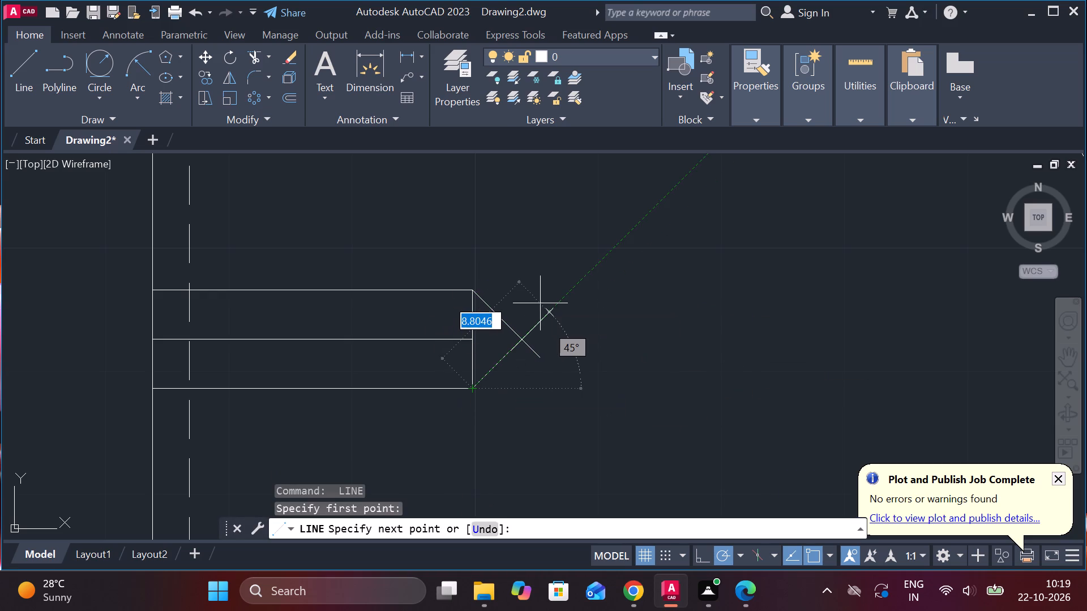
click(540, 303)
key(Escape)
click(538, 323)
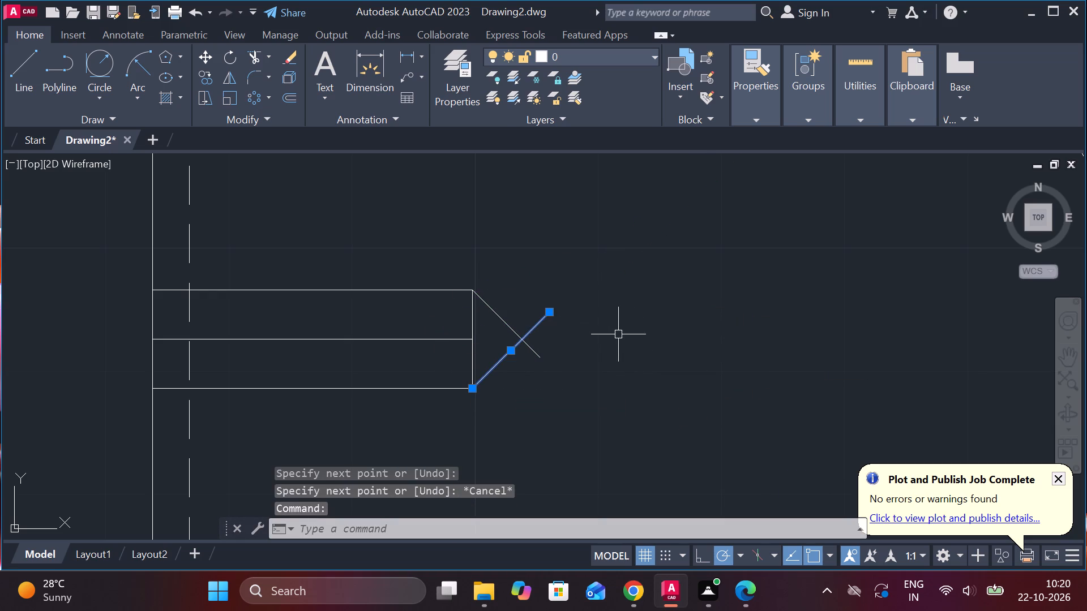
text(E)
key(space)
Draw an upward 45° line from the hole outline's lower inner corner, crossing the upper sloping line.
key(l)
key(Return)
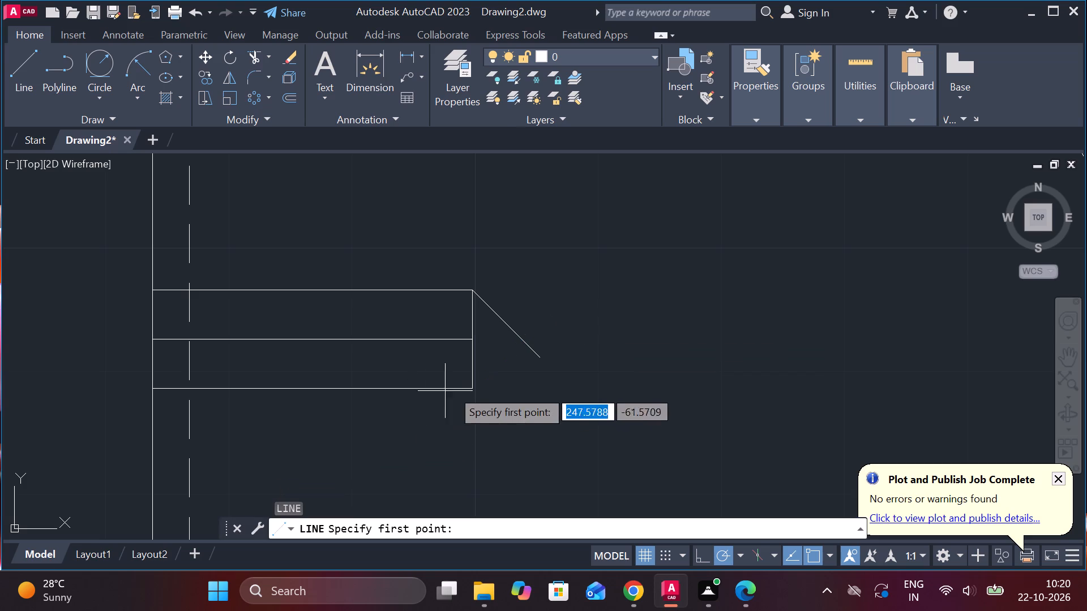
click(470, 388)
click(572, 282)
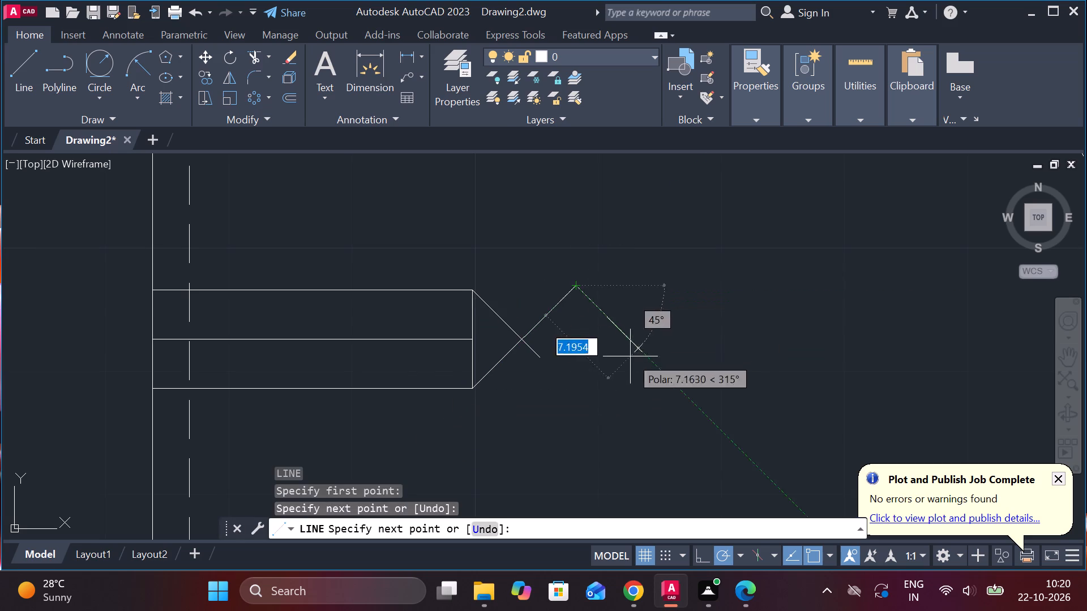
key(Escape)
Trim both 45° lines beyond their intersection to form the hole's pointed end.
text(TR)
key(space)
drag(537, 286, 527, 361)
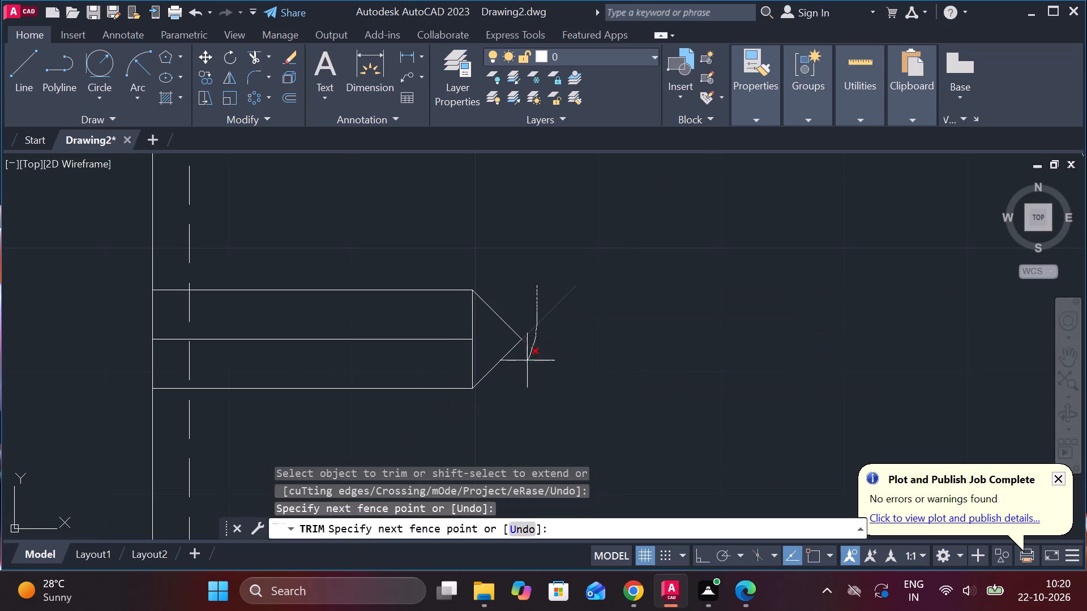
drag(527, 361, 526, 369)
scroll(578, 367, down, 2)
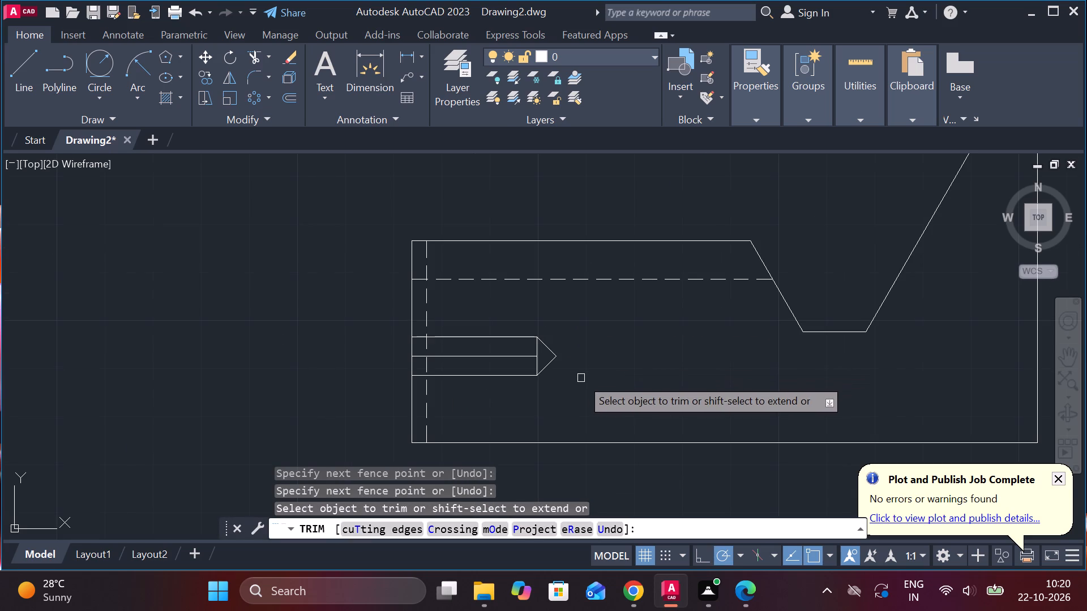
scroll(581, 378, up, 1)
middle_drag(583, 378, 723, 352)
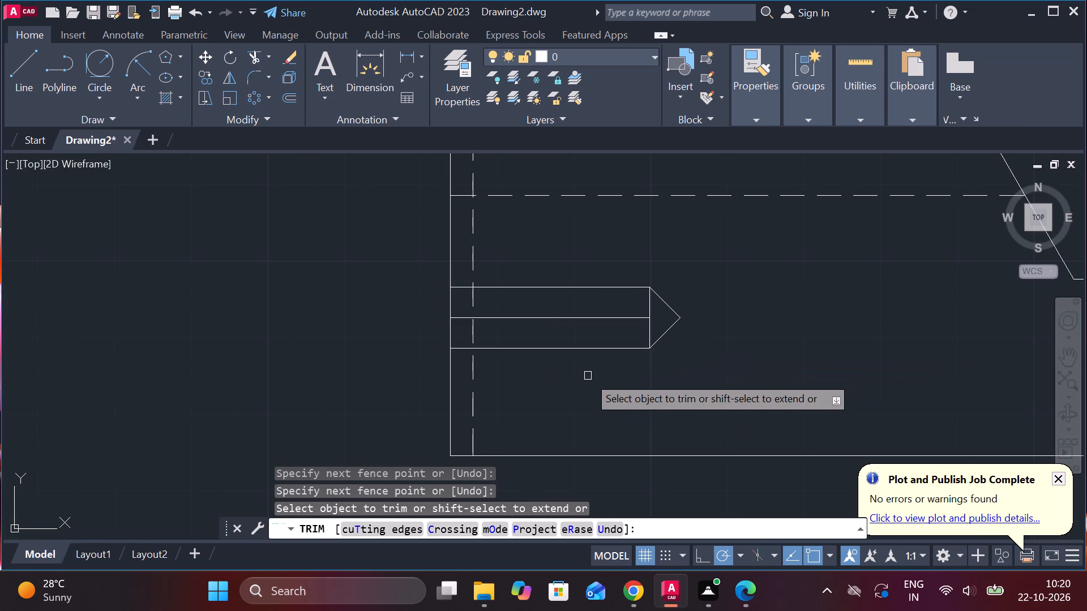
key(Escape)
Offset the hole outline's upper and lower horizontal edges inward by 0.5 units each.
click(576, 287)
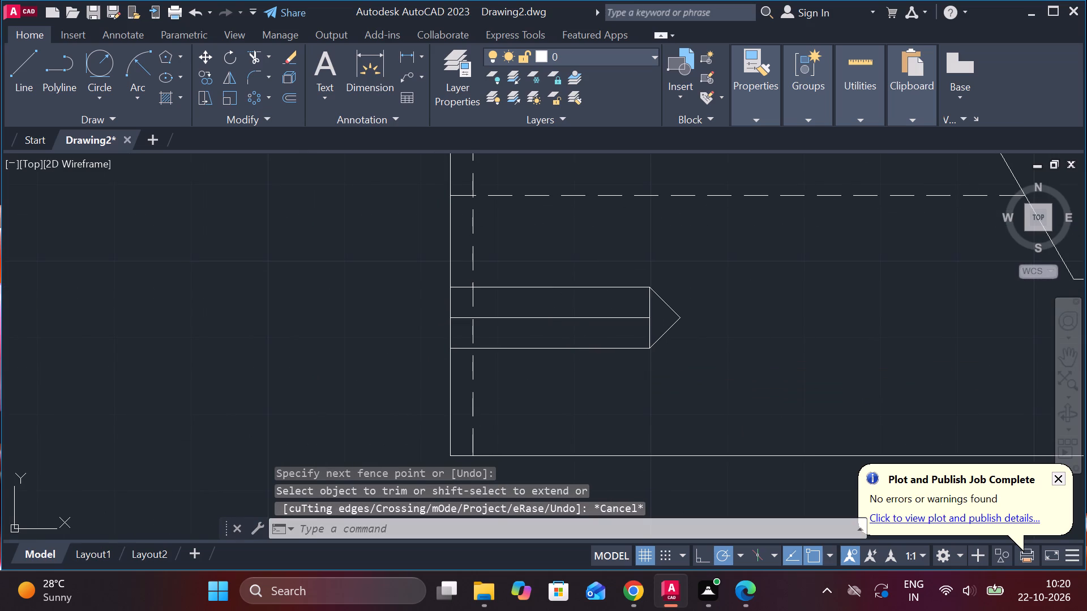
key(o)
key(Return)
key(Return)
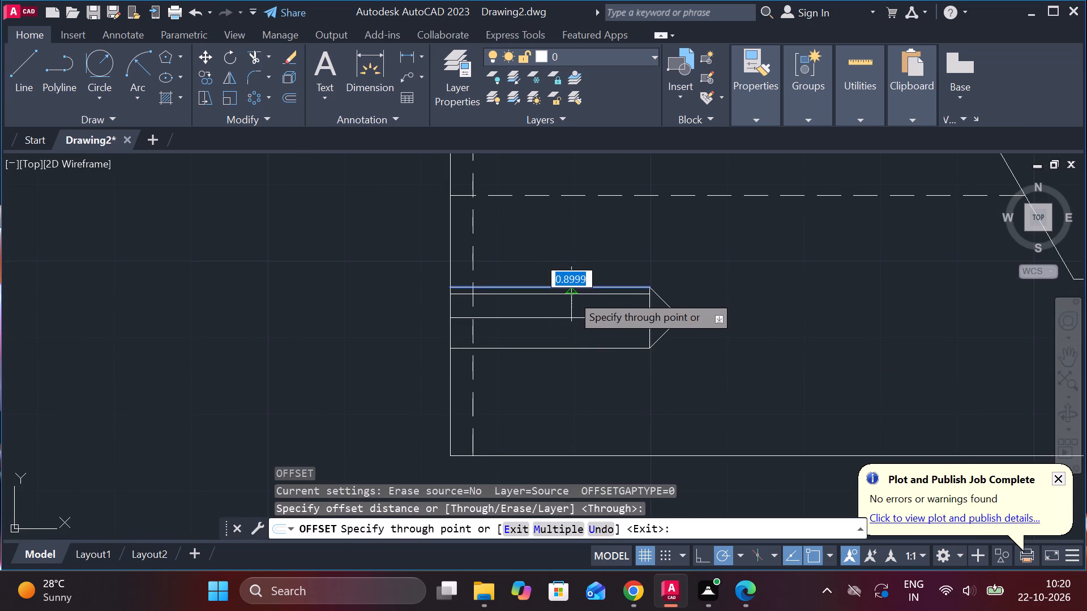
text(.5)
key(Return)
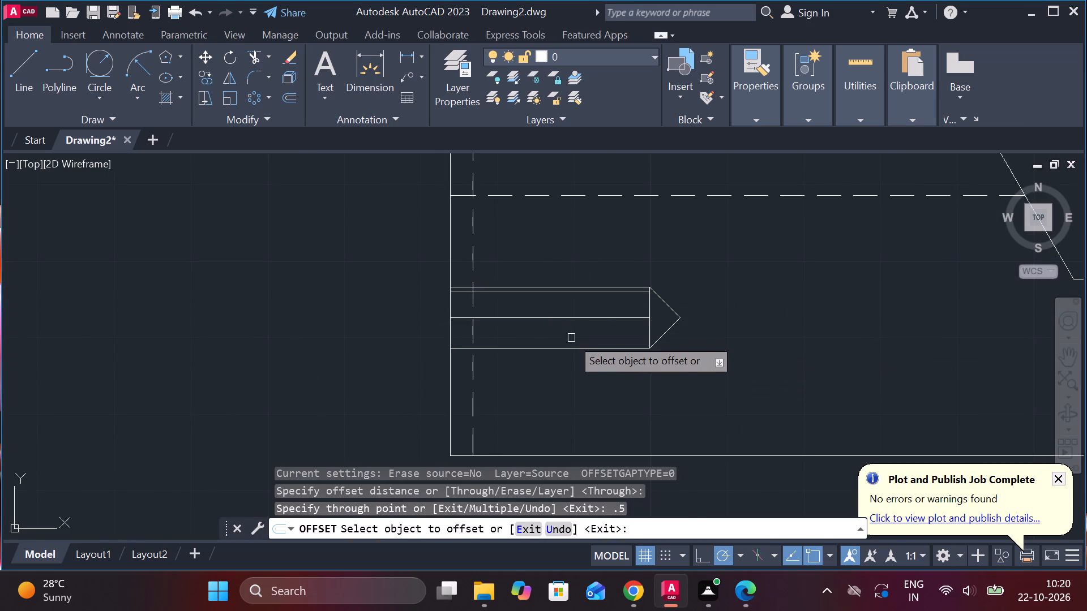
click(566, 348)
key(period)
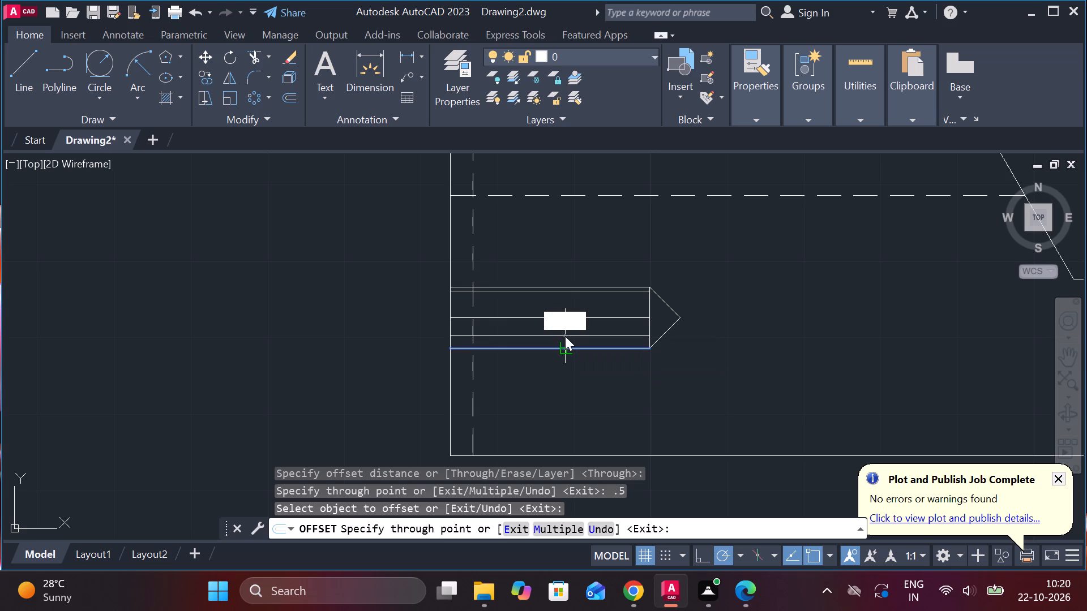
key(5)
key(Return)
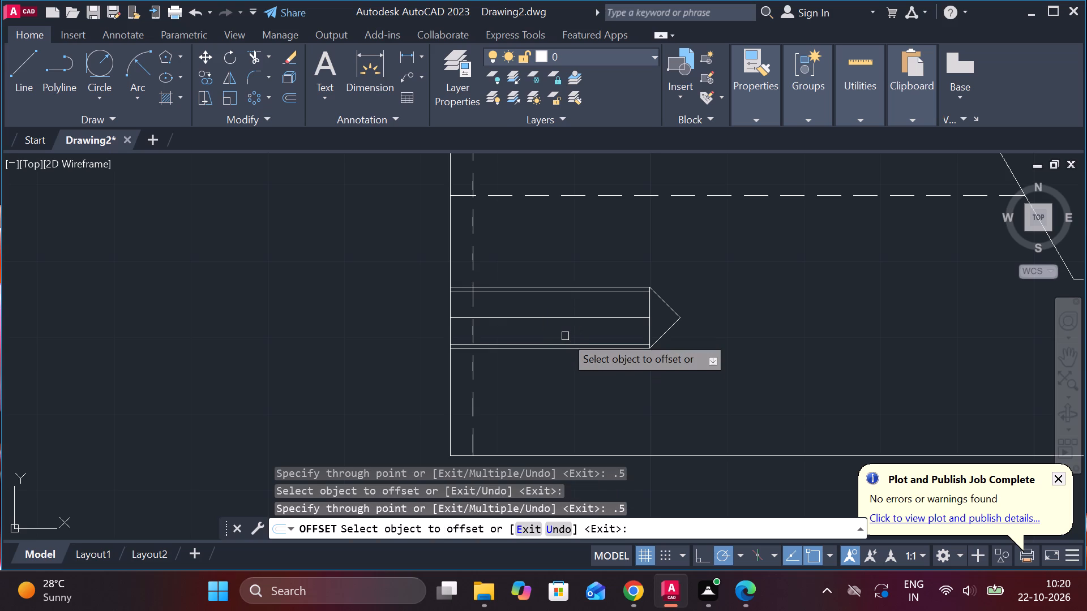
key(Escape)
Set the linetype of both inner offset lines, the upper outer edge, the vertical end line and the lower sloping line to DASHED.
click(680, 343)
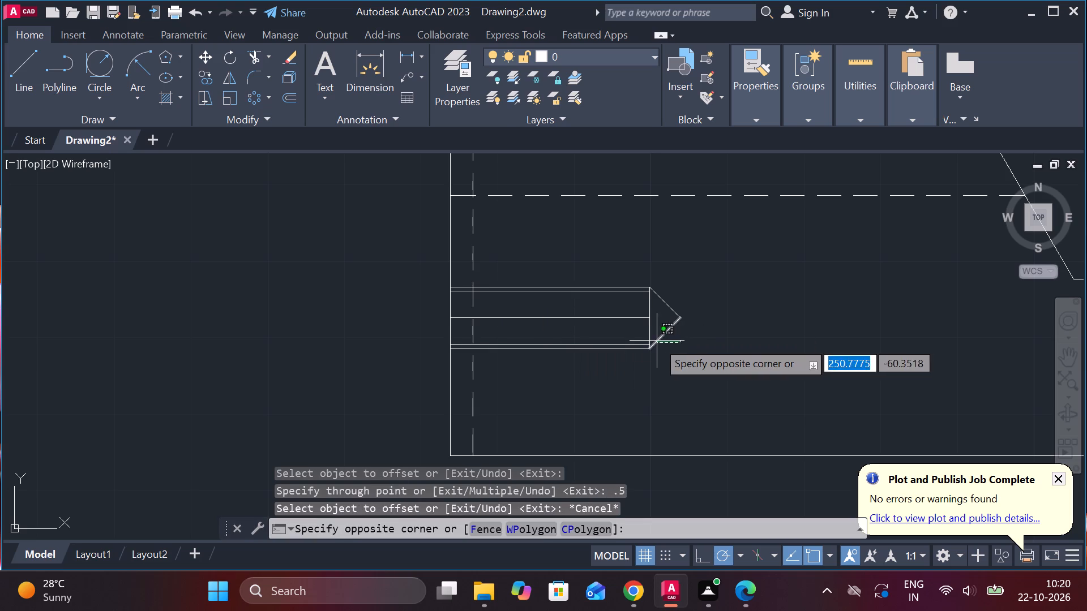
click(596, 348)
click(605, 289)
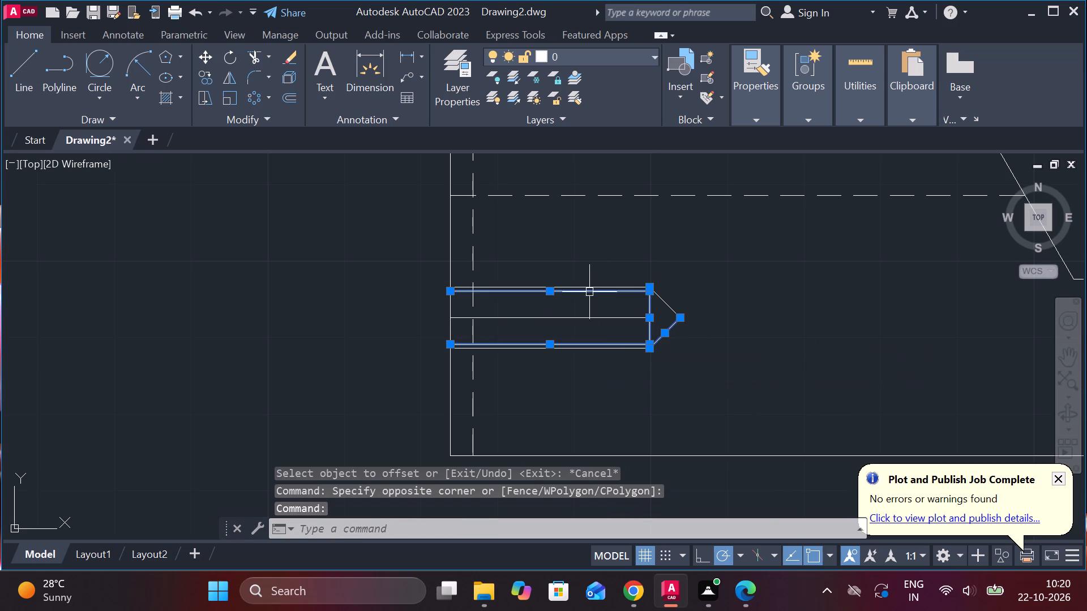
click(580, 286)
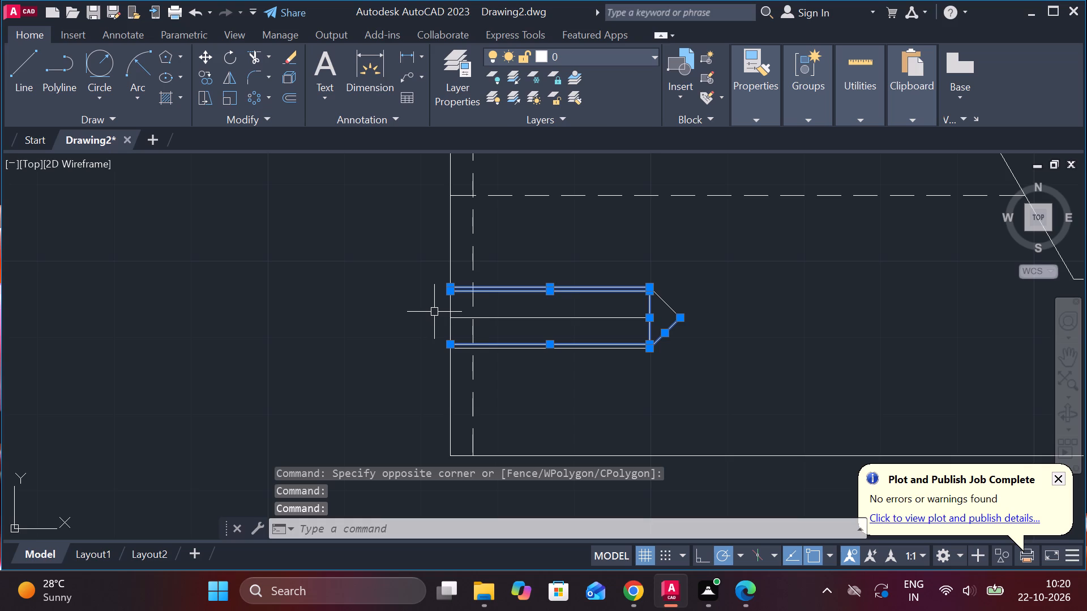
click(743, 112)
click(852, 177)
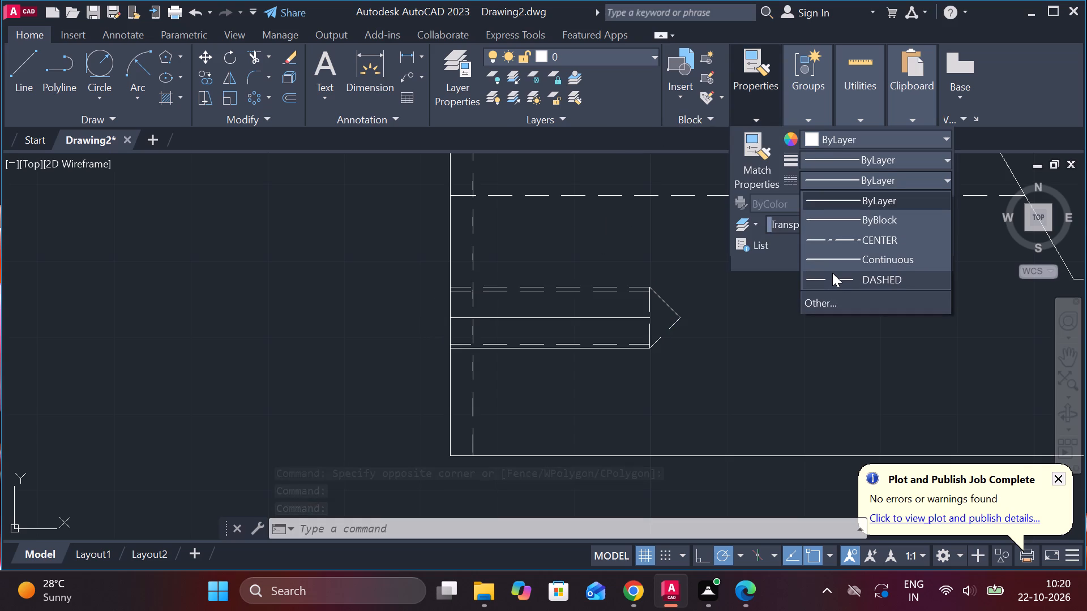
click(832, 273)
key(Escape)
Set the linetype of the upper sloping line at the hole's pointed end to DASHED.
click(661, 304)
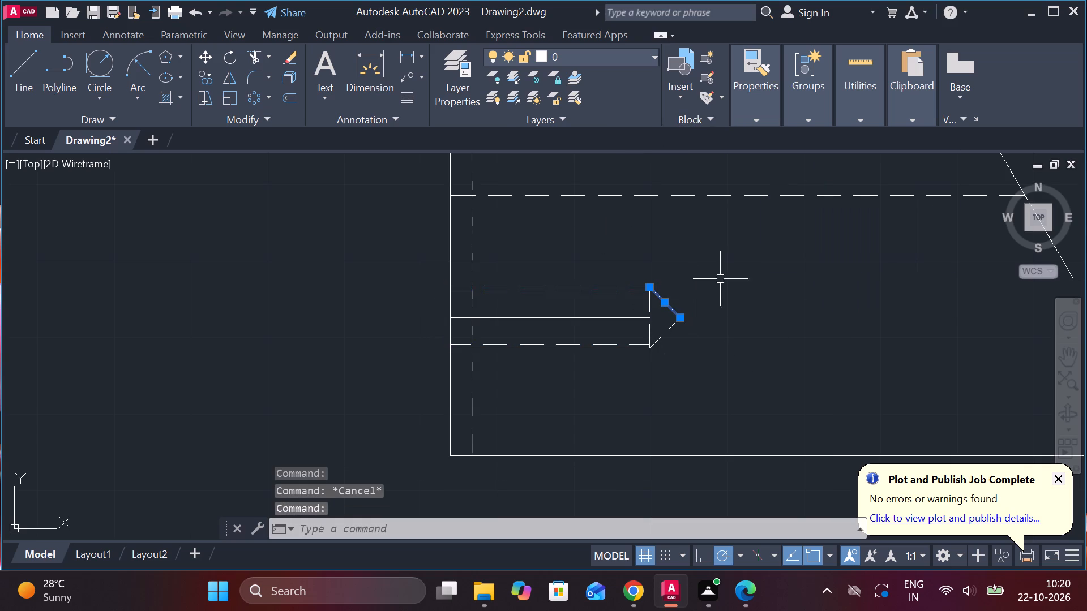
click(760, 118)
click(867, 186)
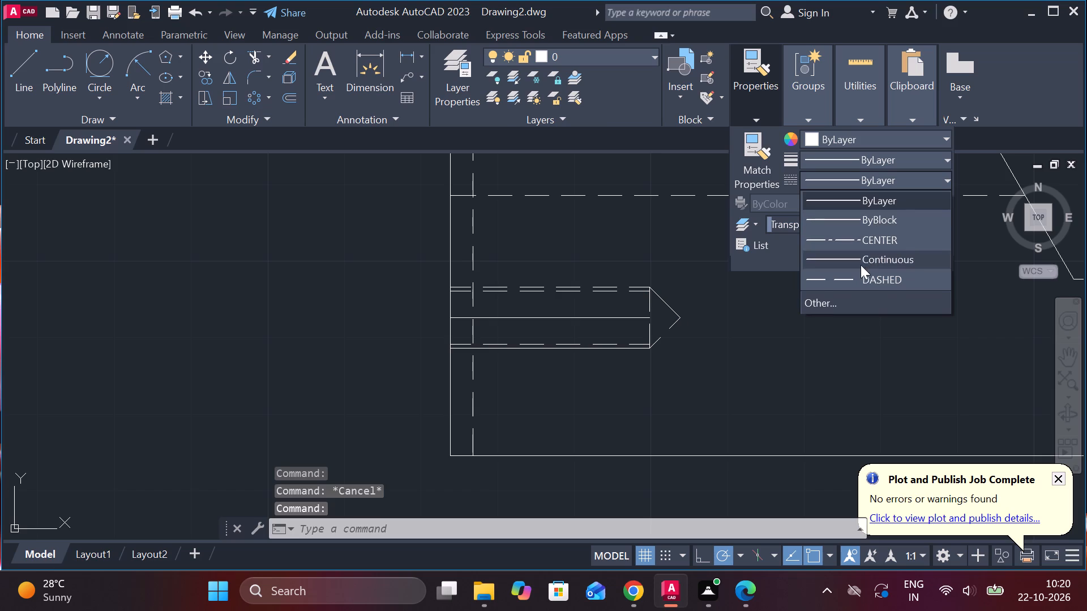
click(838, 273)
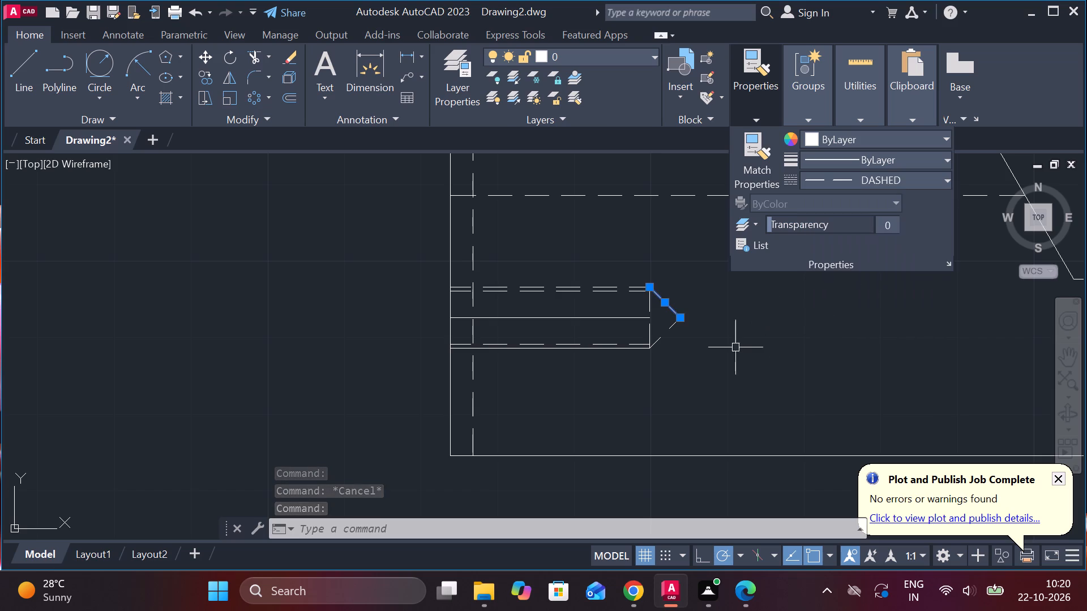
key(Escape)
Set the linetype of the hole's middle horizontal line to CENTER.
click(590, 321)
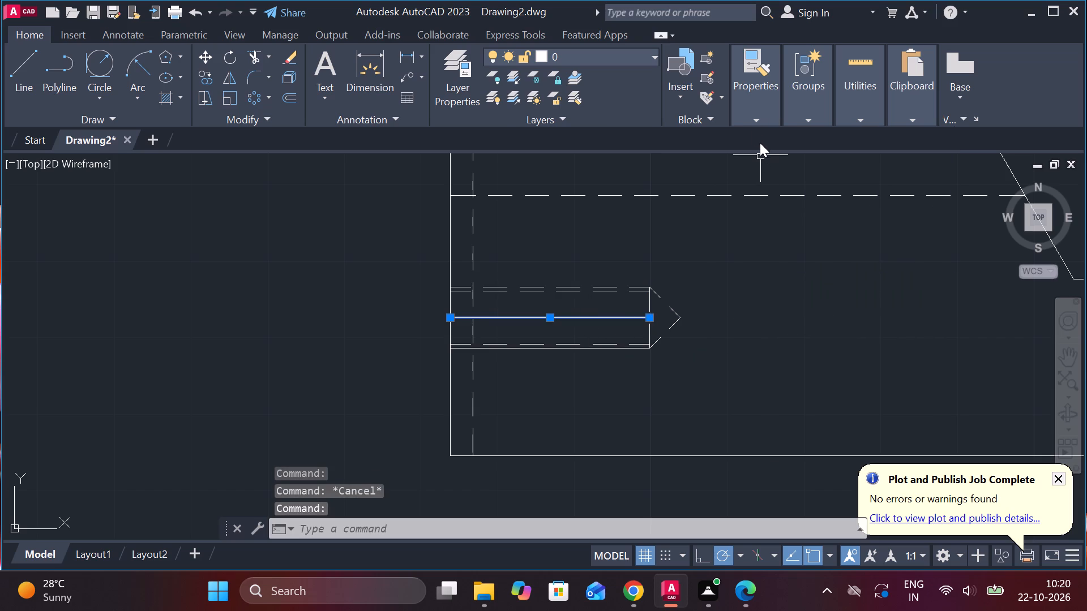
click(753, 129)
click(753, 124)
click(941, 179)
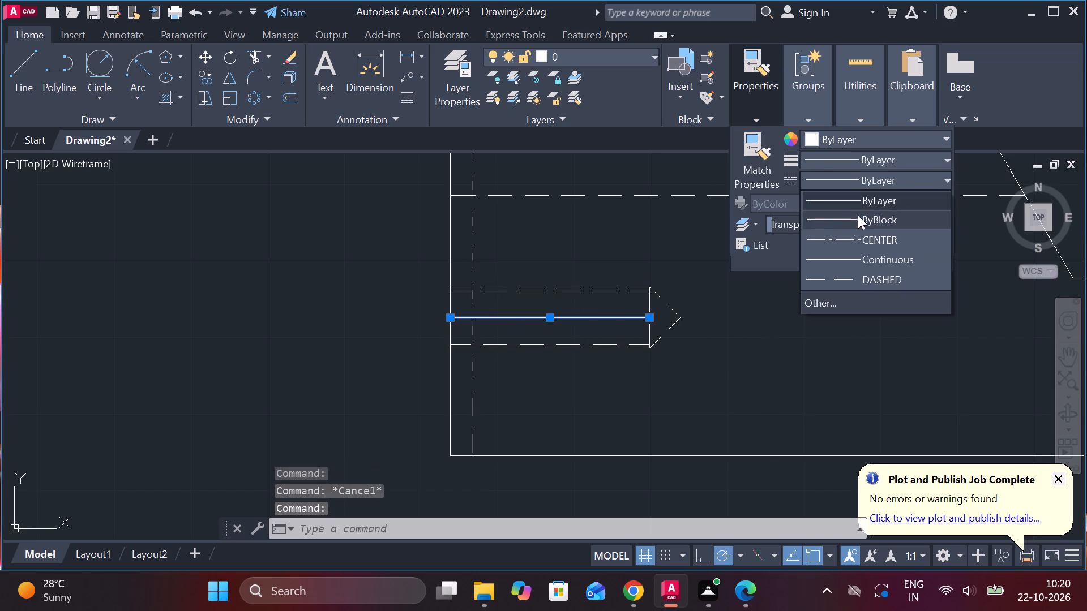
click(836, 234)
key(Escape)
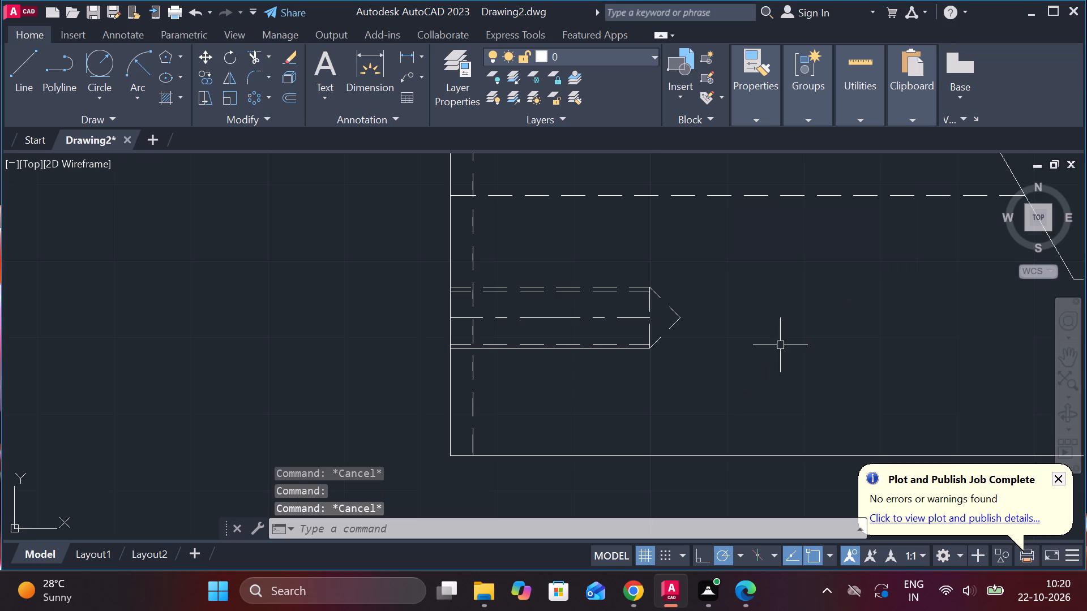
Draw a 24-unit vertical line up from the front view's bottom edge, starting 54 units from its lower-left corner.
middle_drag(732, 395, 673, 304)
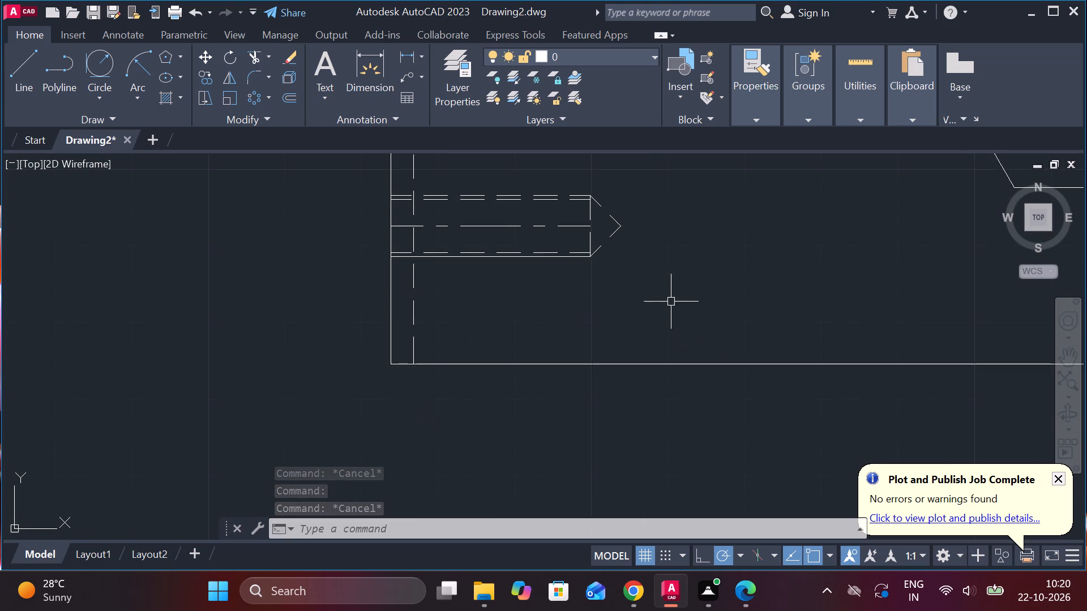
key(l)
key(Return)
scroll(619, 442, down, 3)
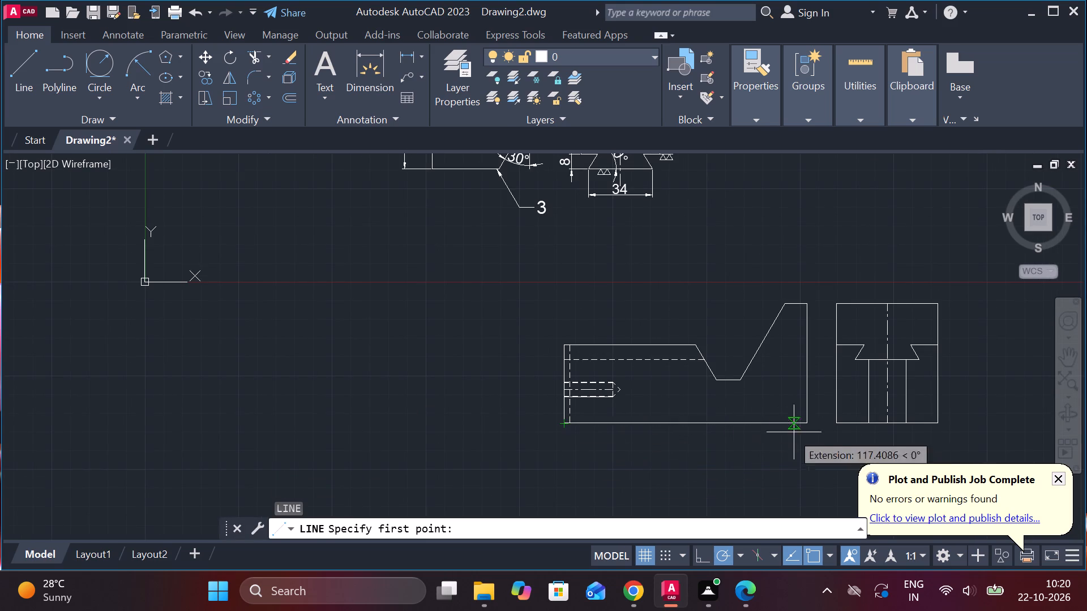
scroll(826, 428, up, 2)
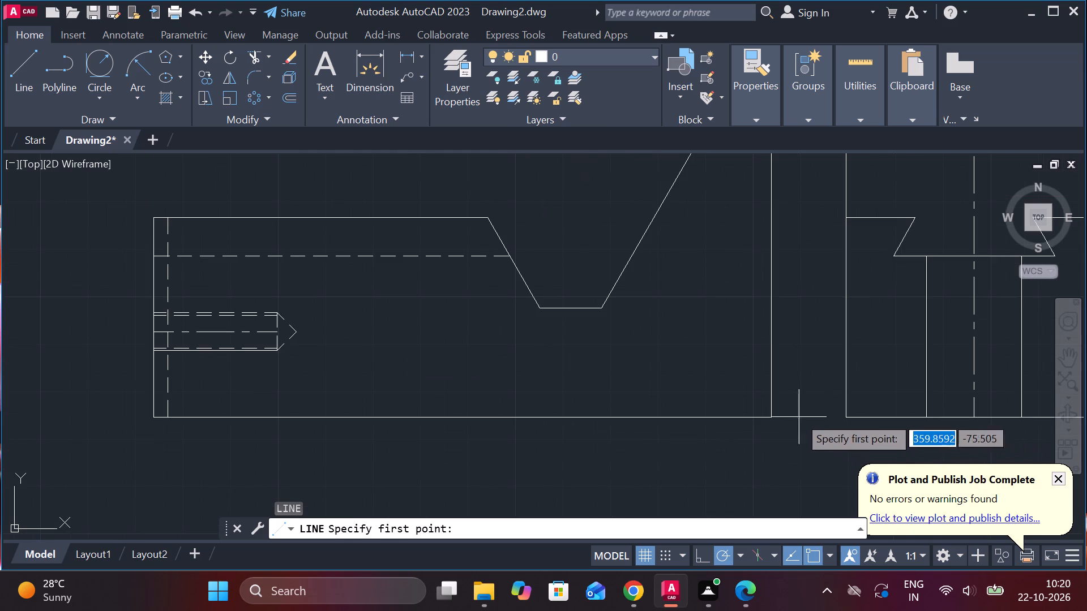
scroll(701, 438, down, 2)
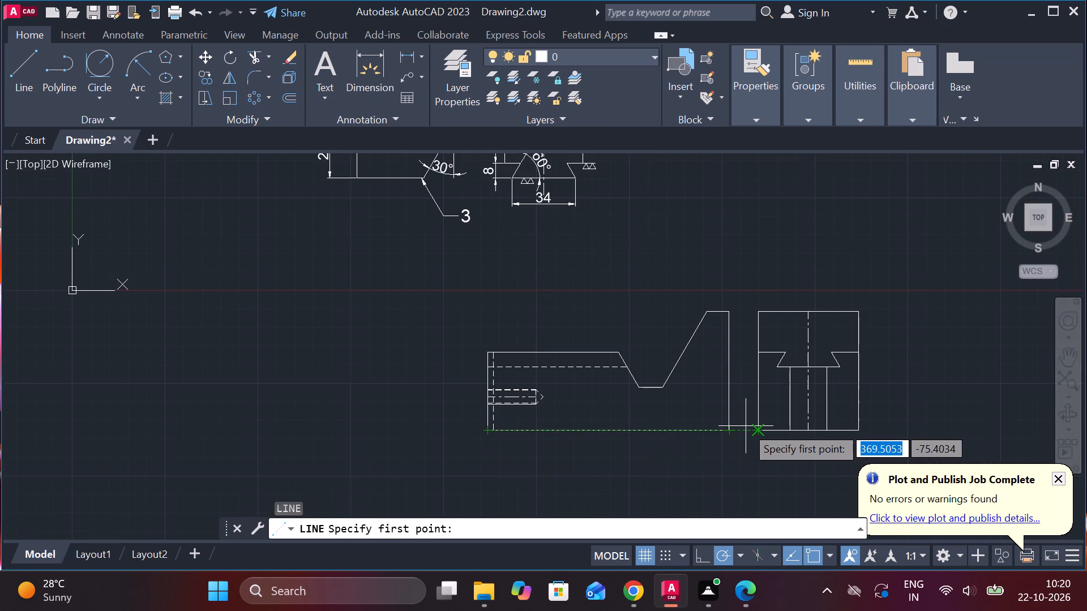
text(54)
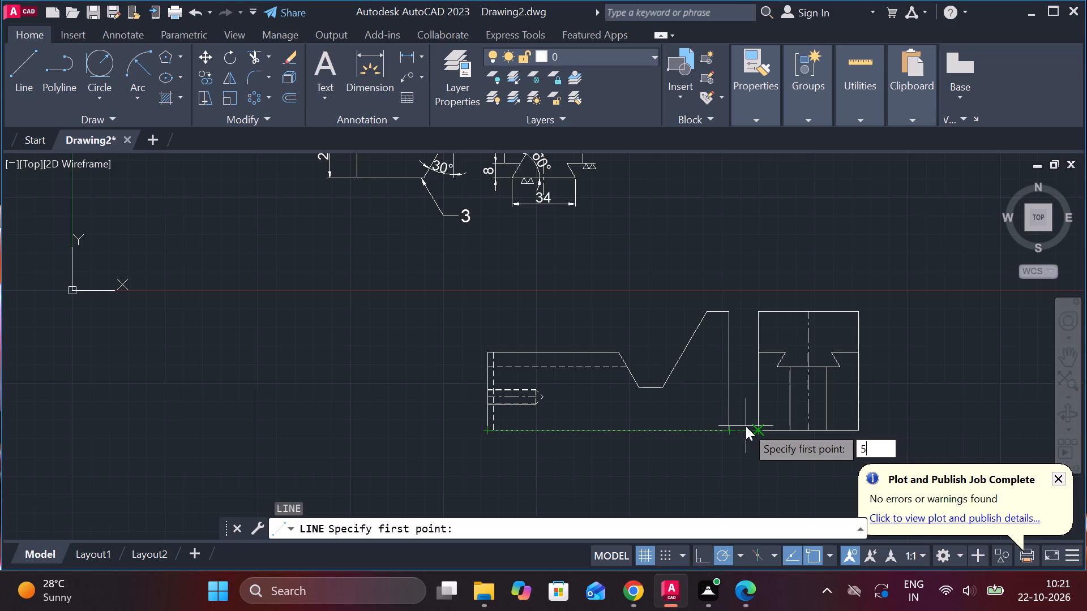
key(Return)
scroll(587, 365, up, 1)
middle_drag(587, 365, 610, 201)
scroll(618, 276, up, 2)
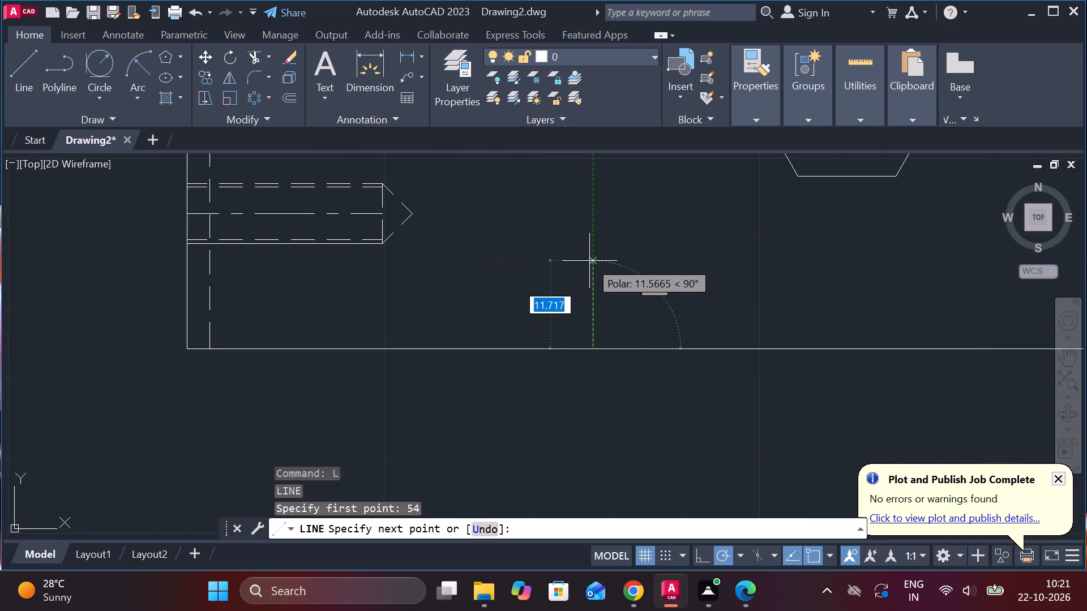
text(24)
key(Return)
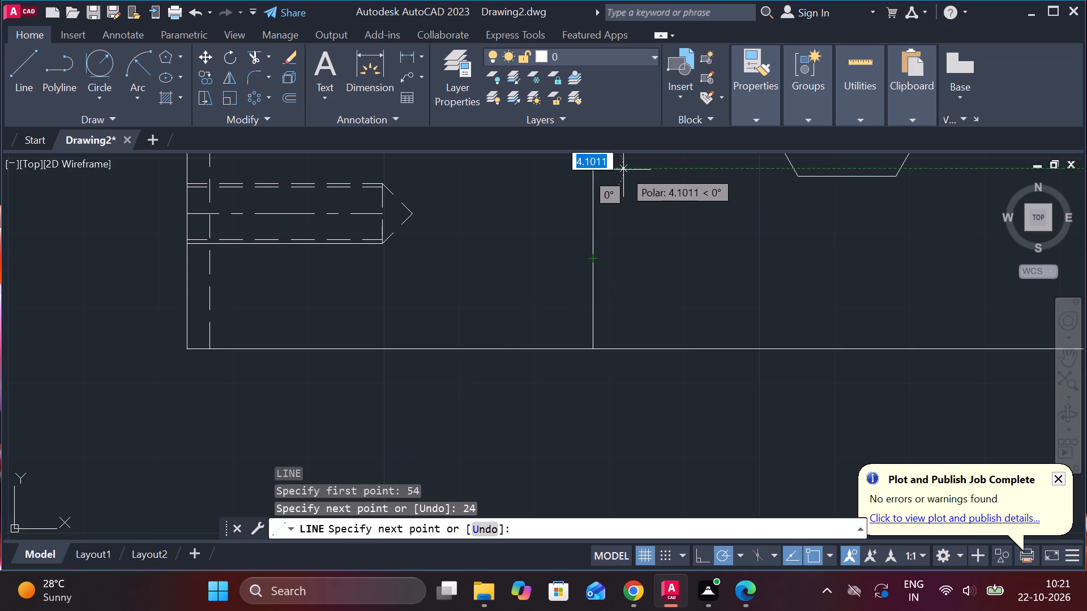
key(Escape)
Offset the new 24-unit vertical line by 6 units to each side.
click(594, 208)
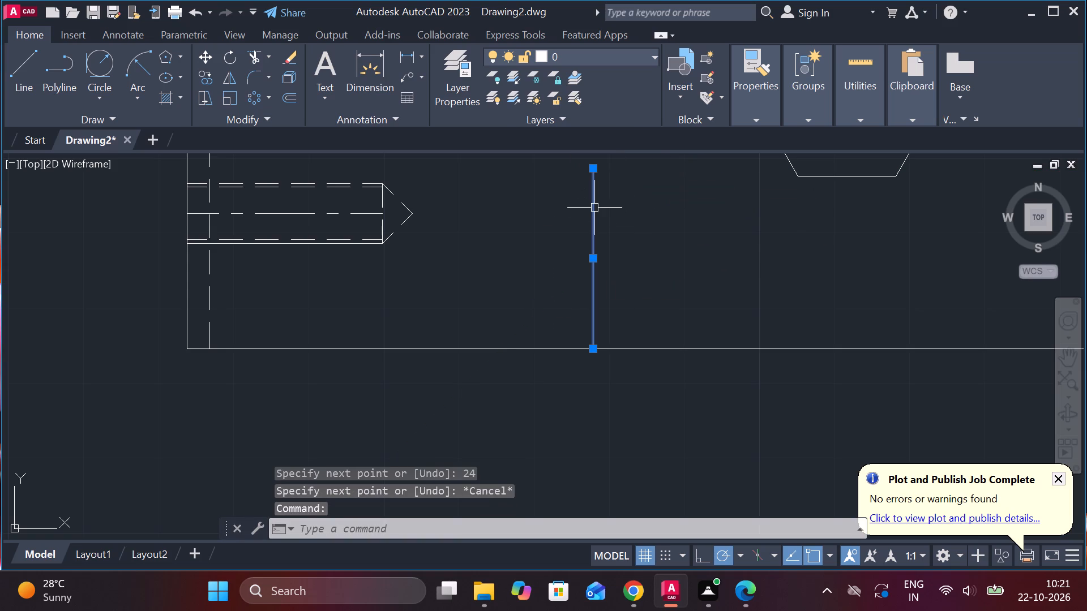
key(o)
key(Return)
key(Return)
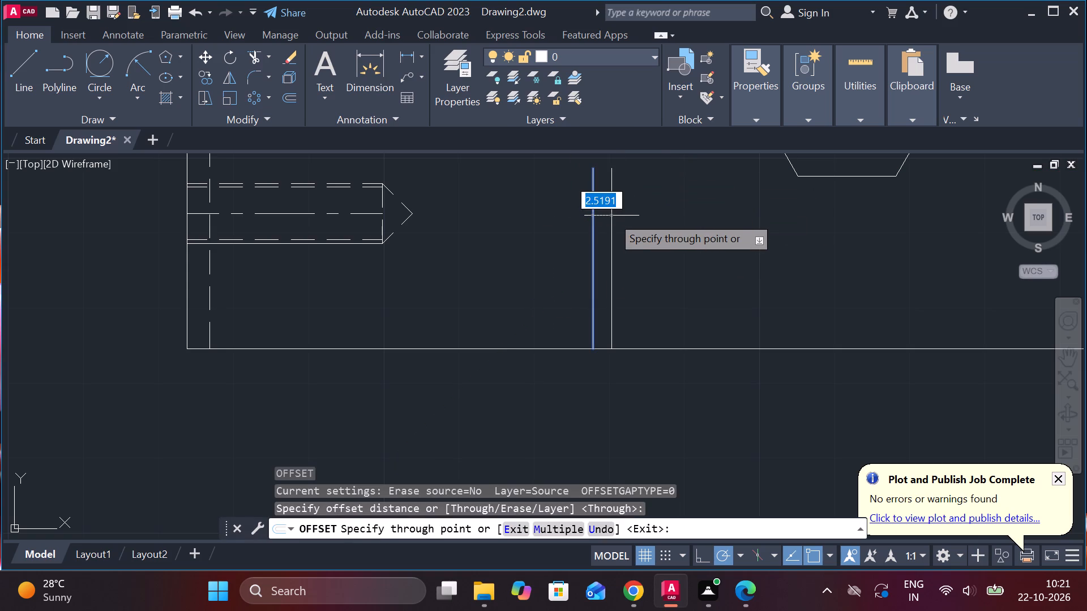
key(6)
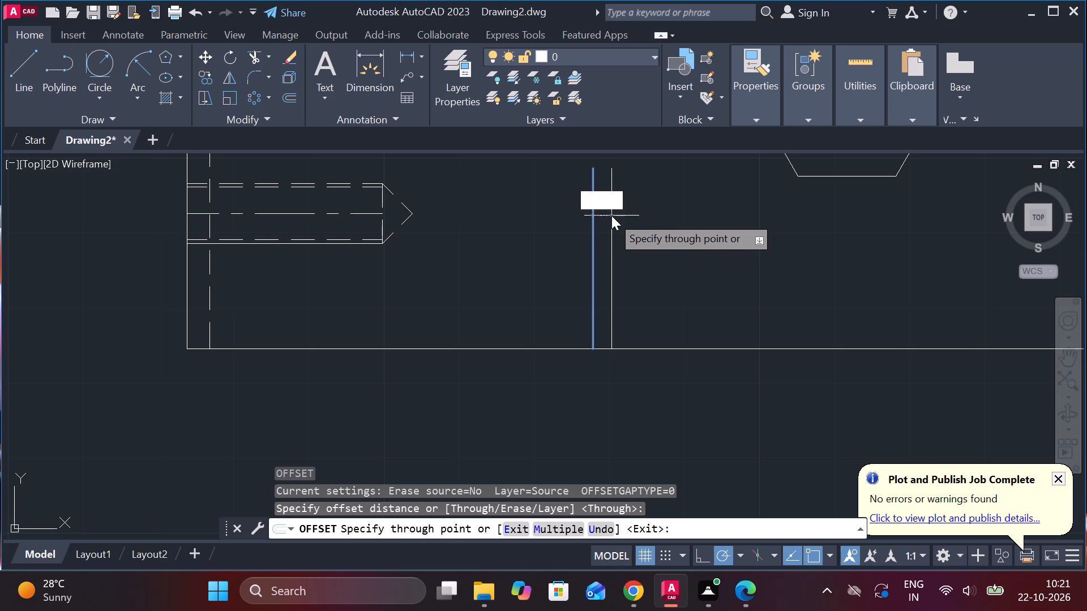
key(Return)
click(596, 230)
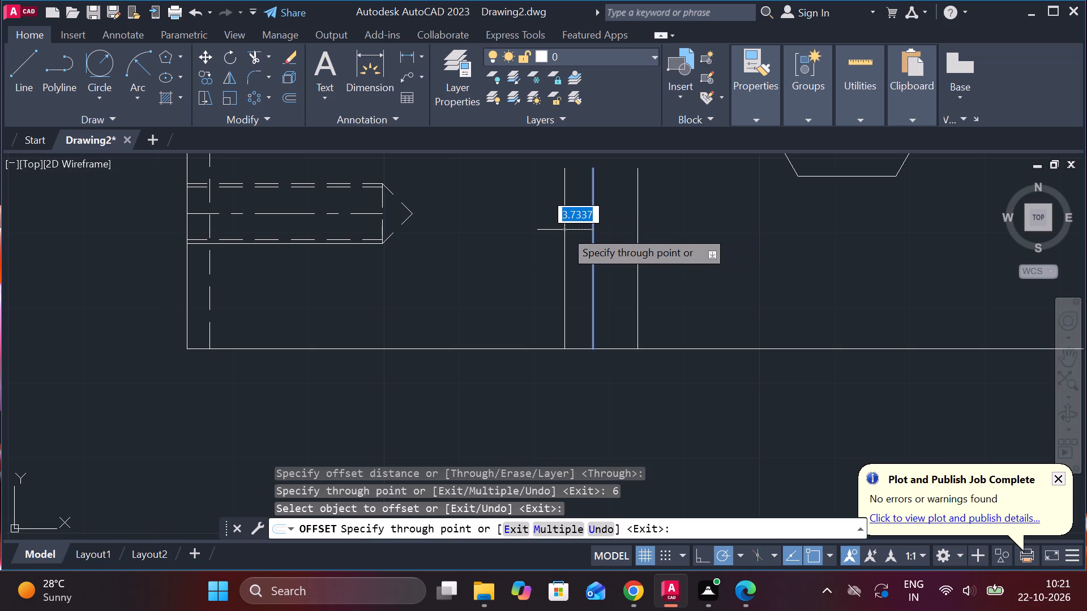
key(6)
key(Return)
middle_drag(564, 230, 562, 280)
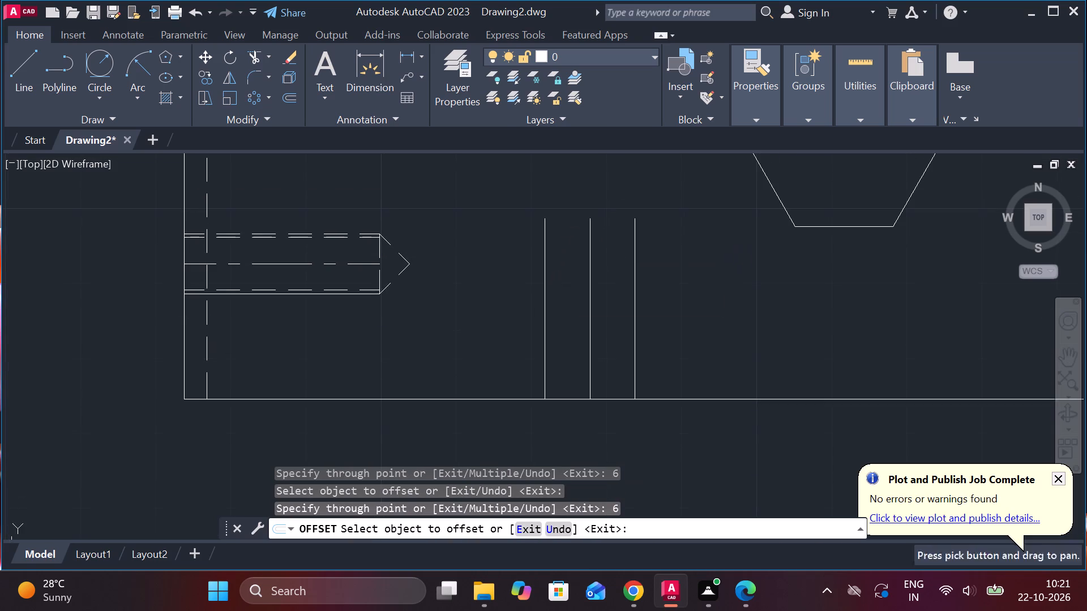
key(Escape)
Draw a horizontal line joining the upper ends of the two outer vertical lines.
key(l)
key(Return)
click(542, 220)
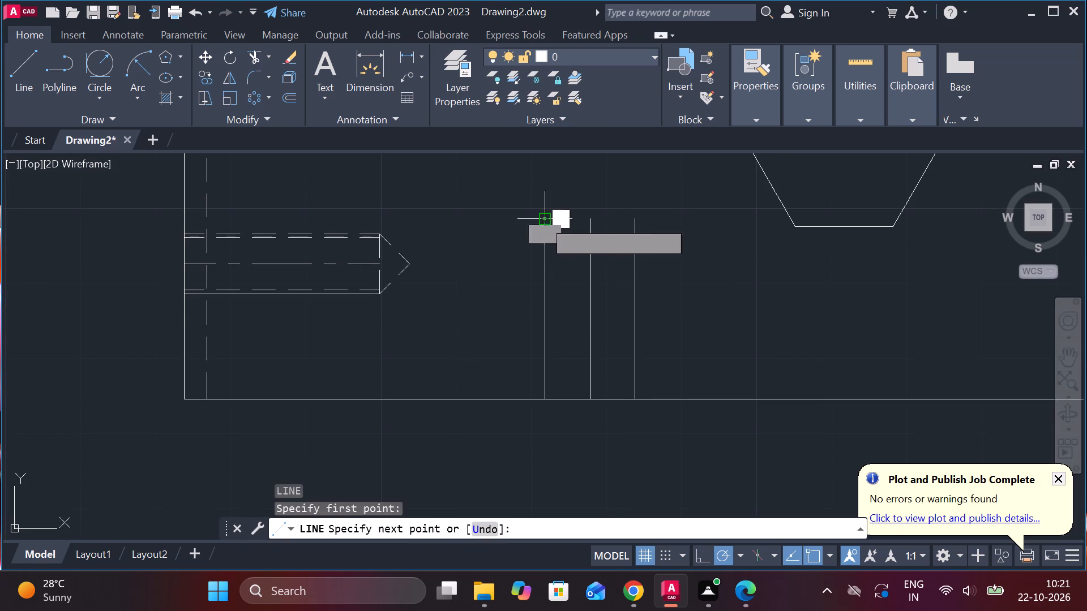
click(633, 223)
key(Escape)
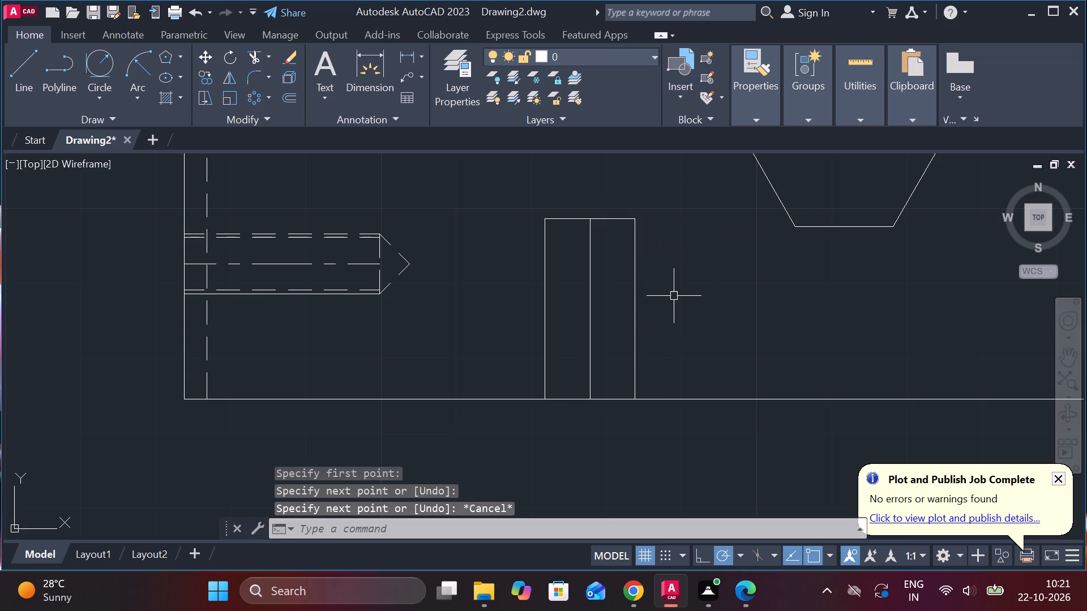
Draw two sloping lines at about 45° from the vertical hole's upper corners so they cross above its middle line.
key(l)
key(Return)
click(546, 224)
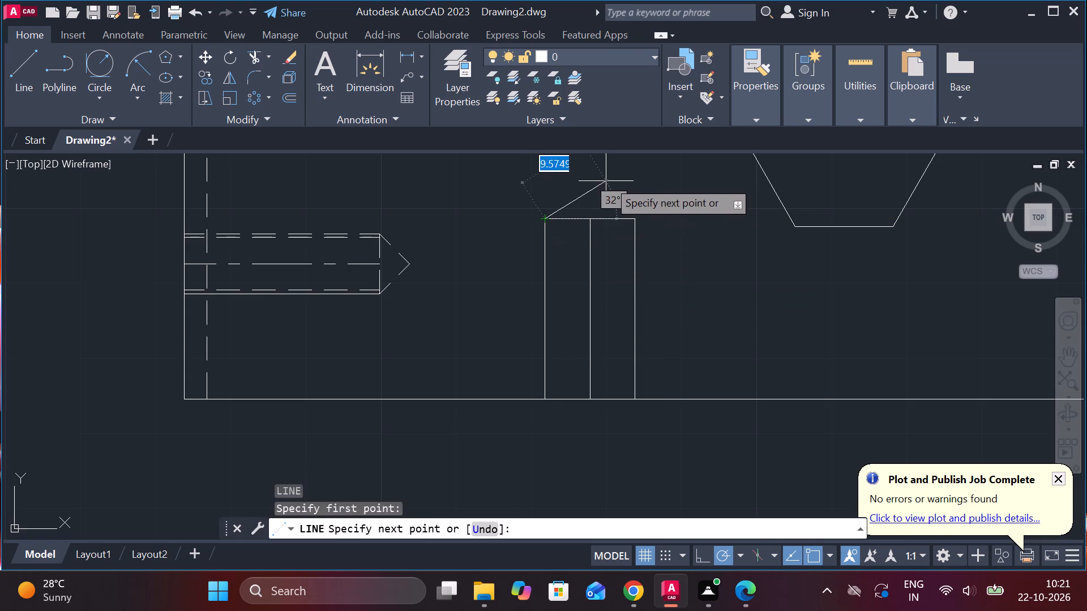
click(607, 169)
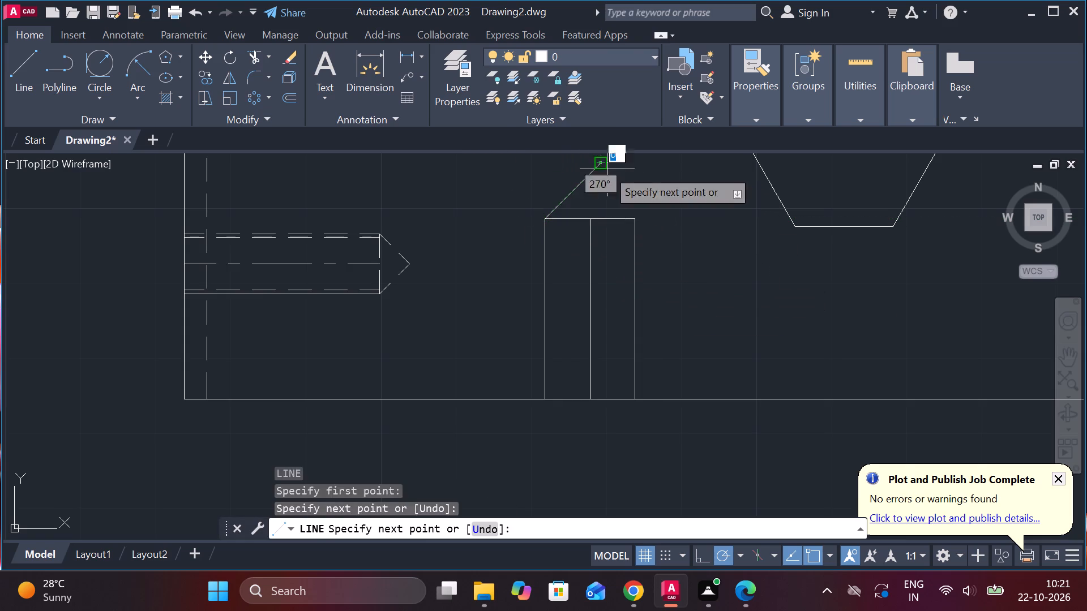
key(Escape)
key(space)
click(632, 226)
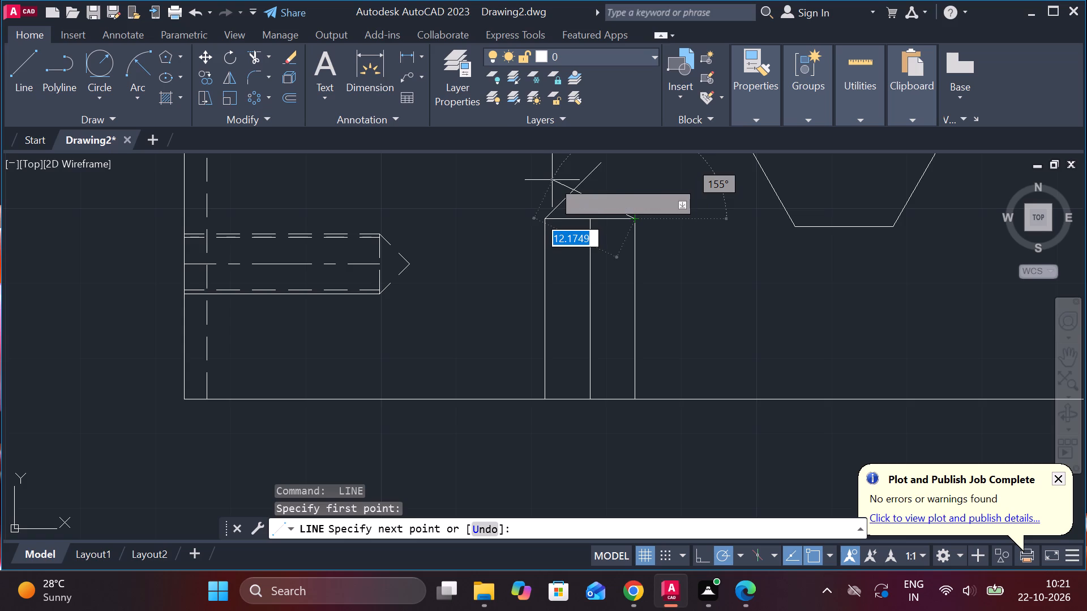
click(574, 165)
middle_drag(584, 166, 583, 227)
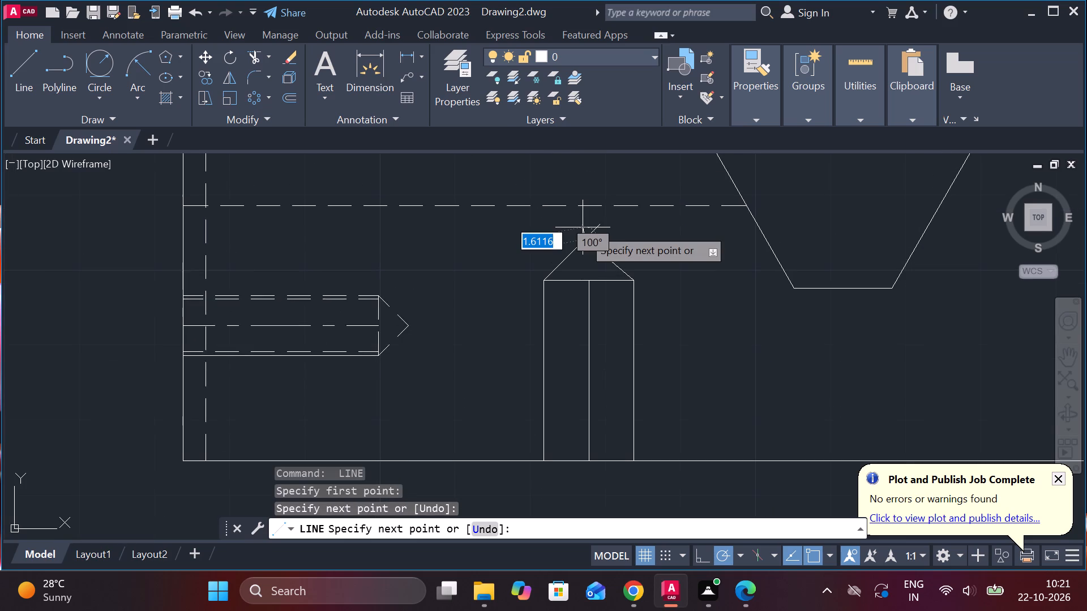
key(ctrl+z)
middle_drag(579, 231, 523, 376)
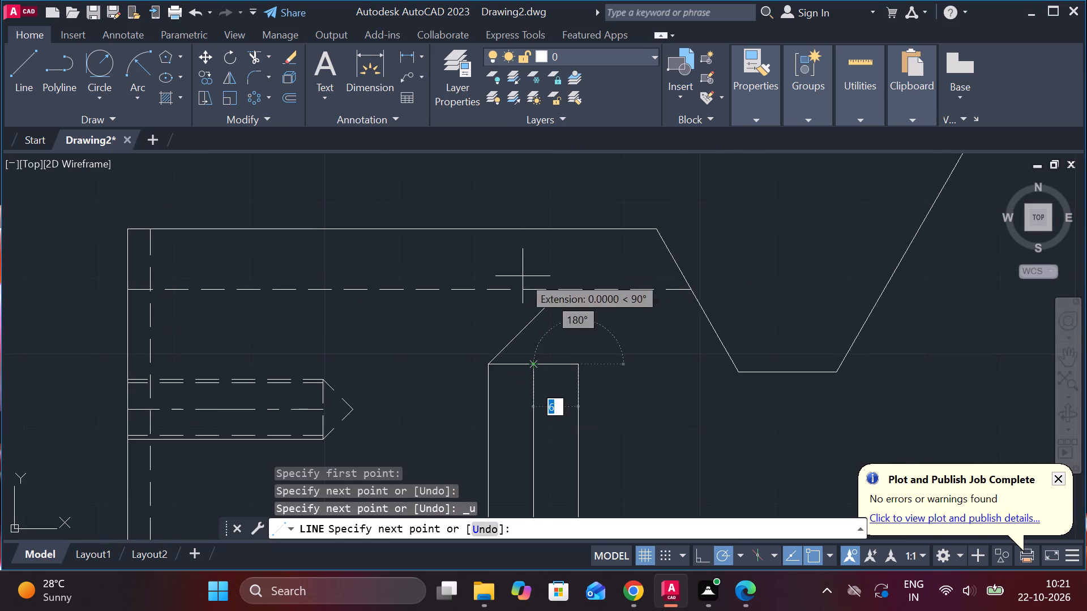
click(514, 310)
key(Escape)
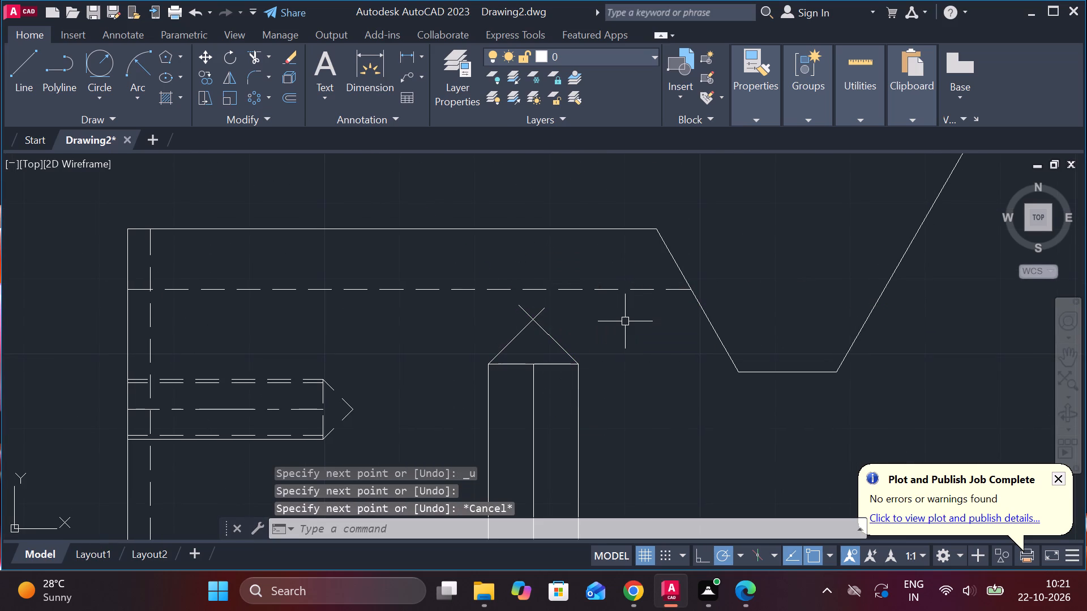
Trim the sloping lines' ends beyond their crossing to leave a pointed tip on the vertical hole.
text(TR)
key(space)
click(536, 306)
click(519, 312)
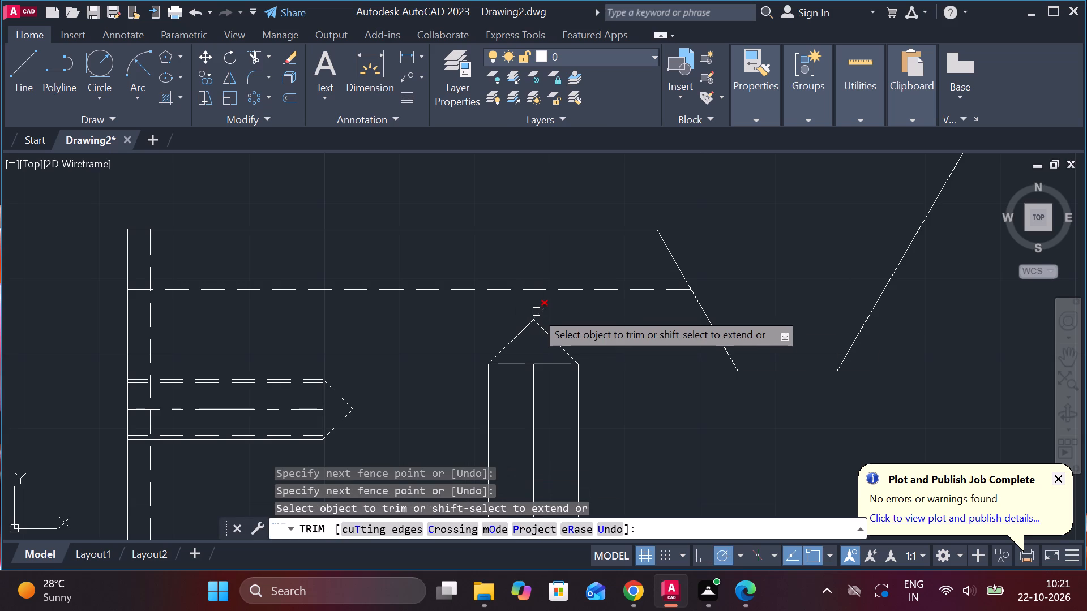
click(536, 312)
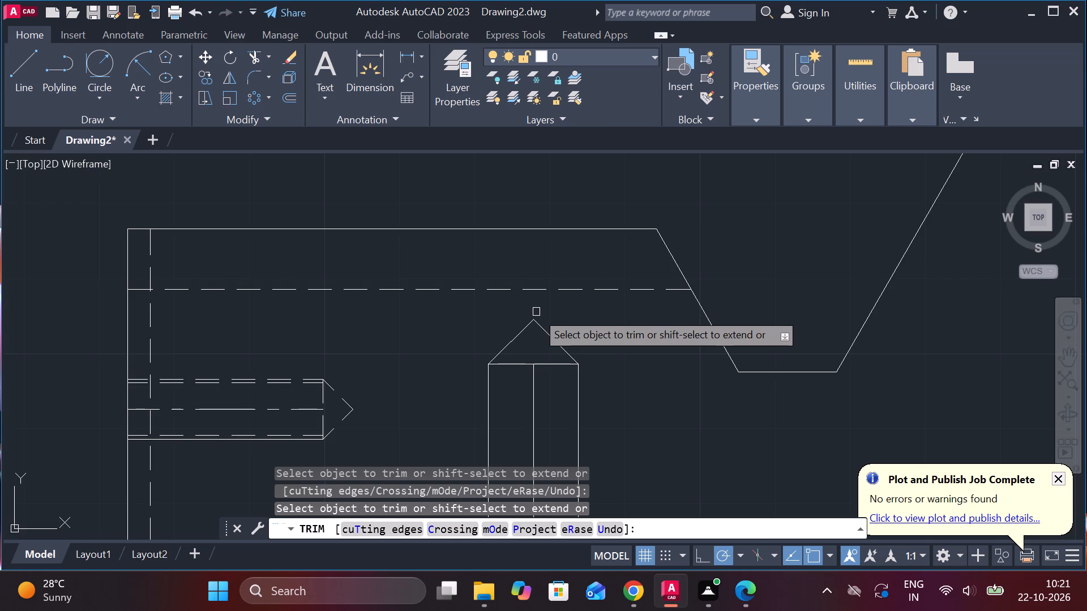
scroll(559, 329, down, 2)
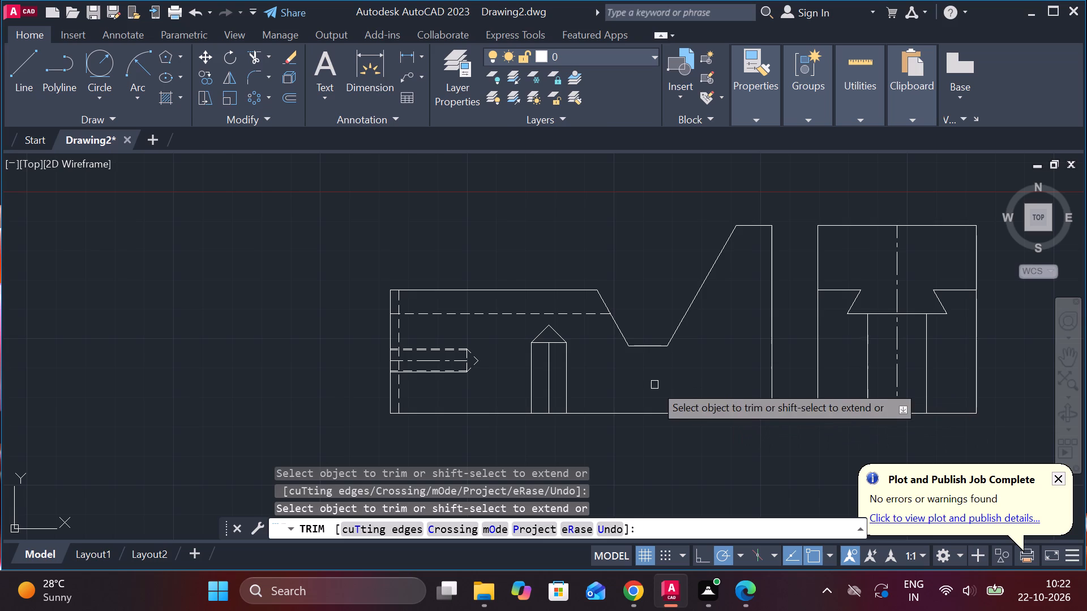
key(Escape)
Draw an 8-unit diameter circle centred where the side view's centreline meets the bottom edge.
middle_drag(682, 364, 525, 335)
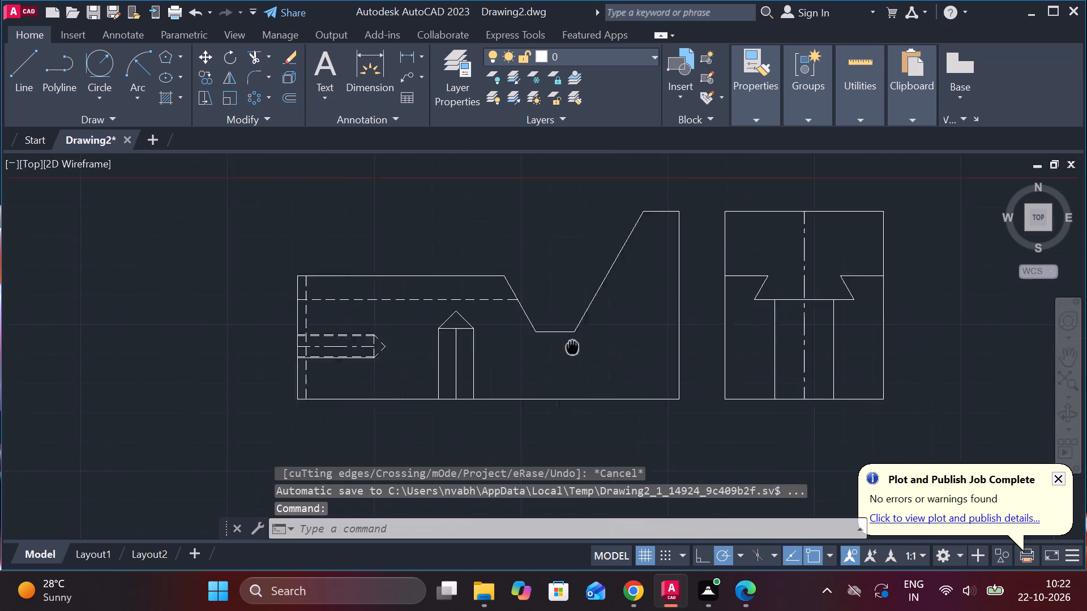
middle_drag(525, 335, 493, 328)
scroll(755, 420, up, 1)
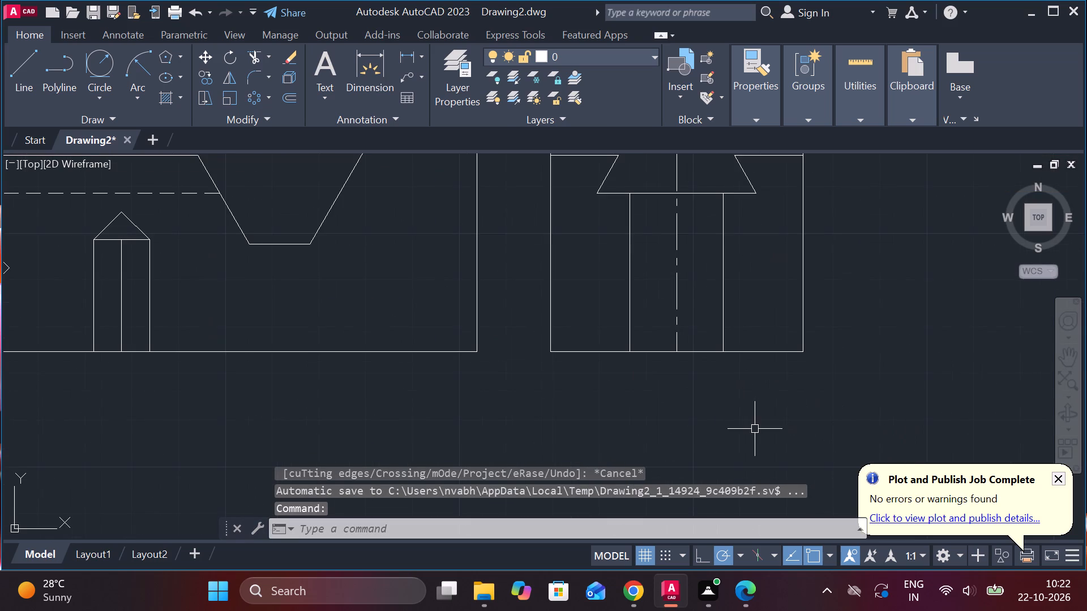
text(C)
key(space)
click(673, 351)
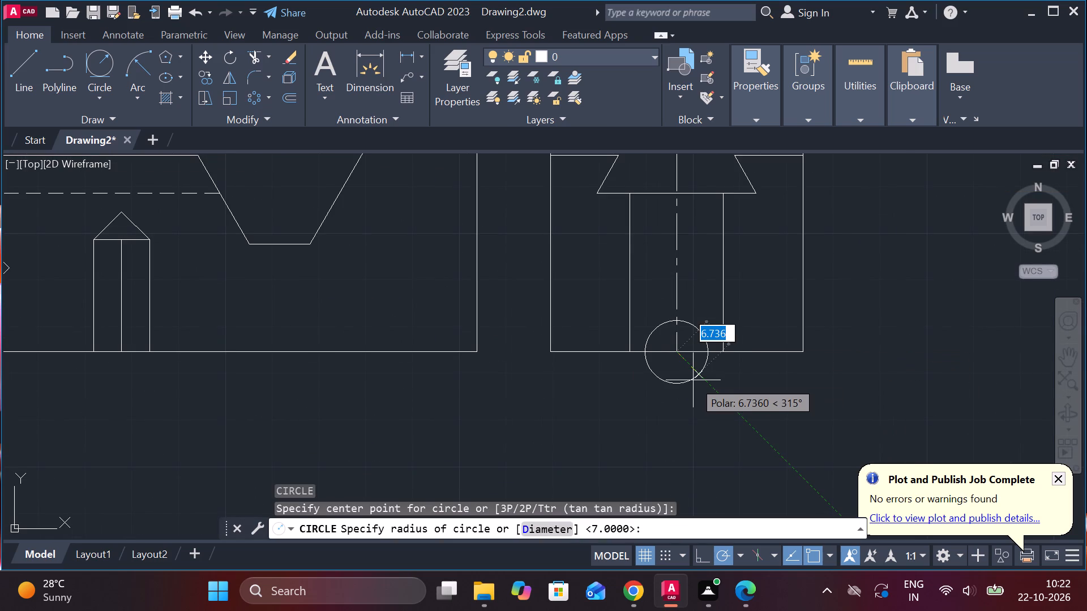
text(D)
key(space)
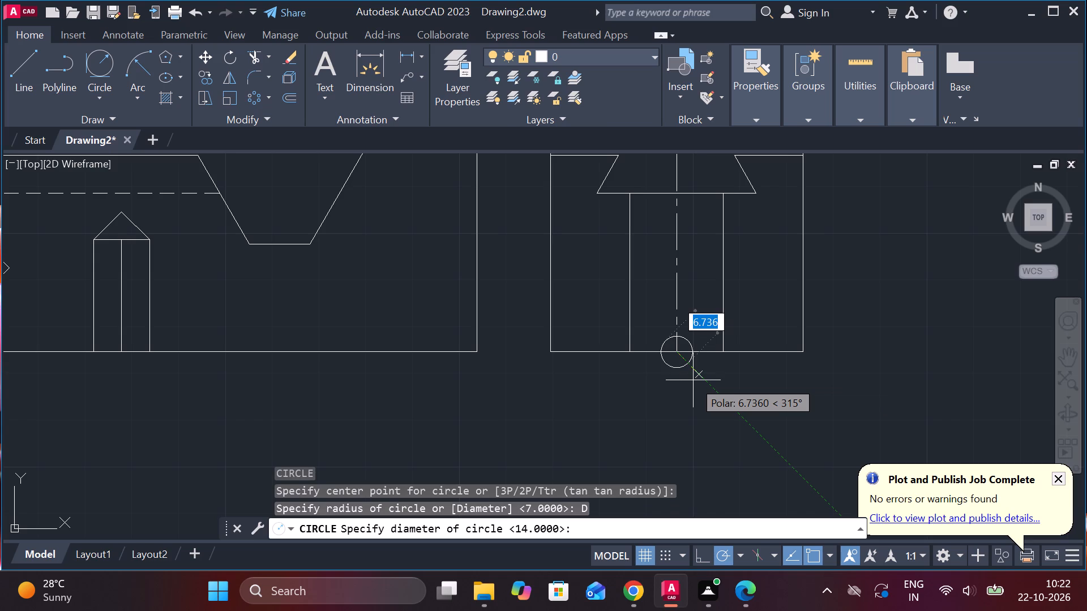
key(8)
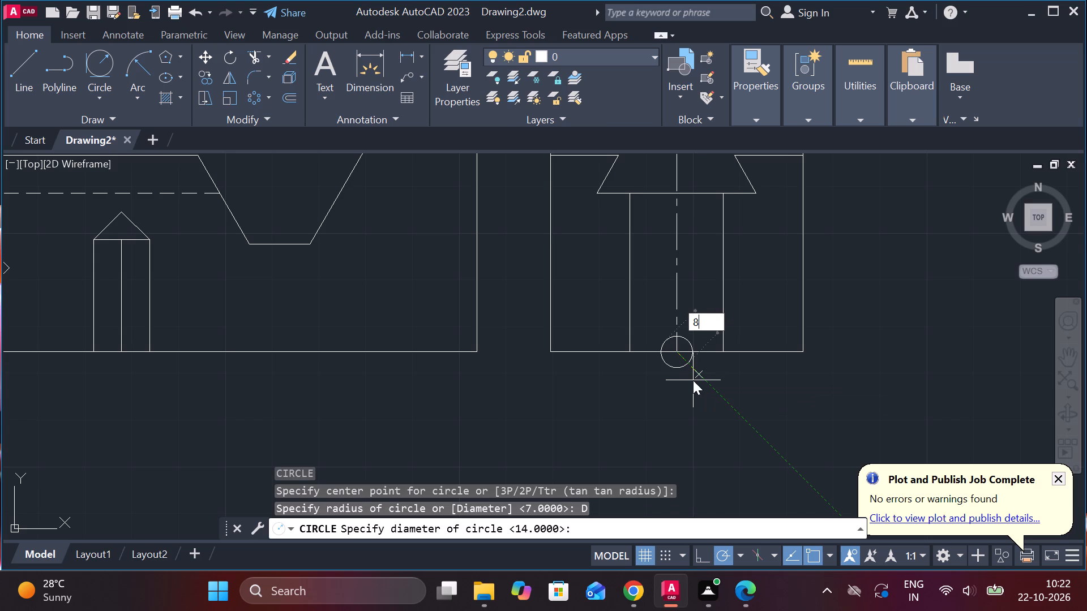
key(Return)
scroll(693, 380, down, 2)
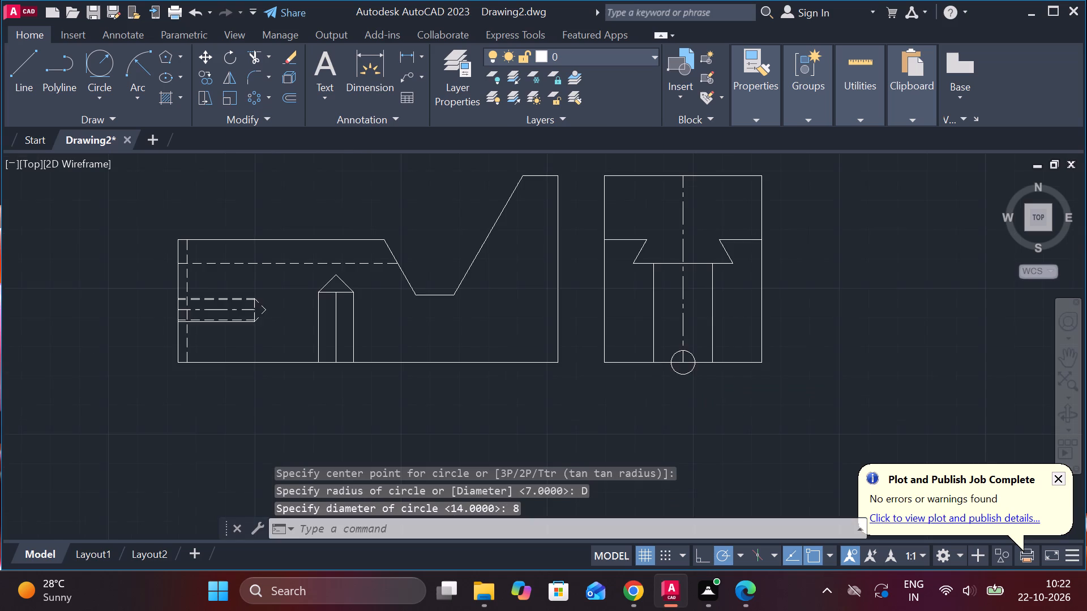
Move the circle 18 units straight up along the side view's centreline.
scroll(693, 381, up, 1)
click(692, 372)
scroll(691, 372, up, 2)
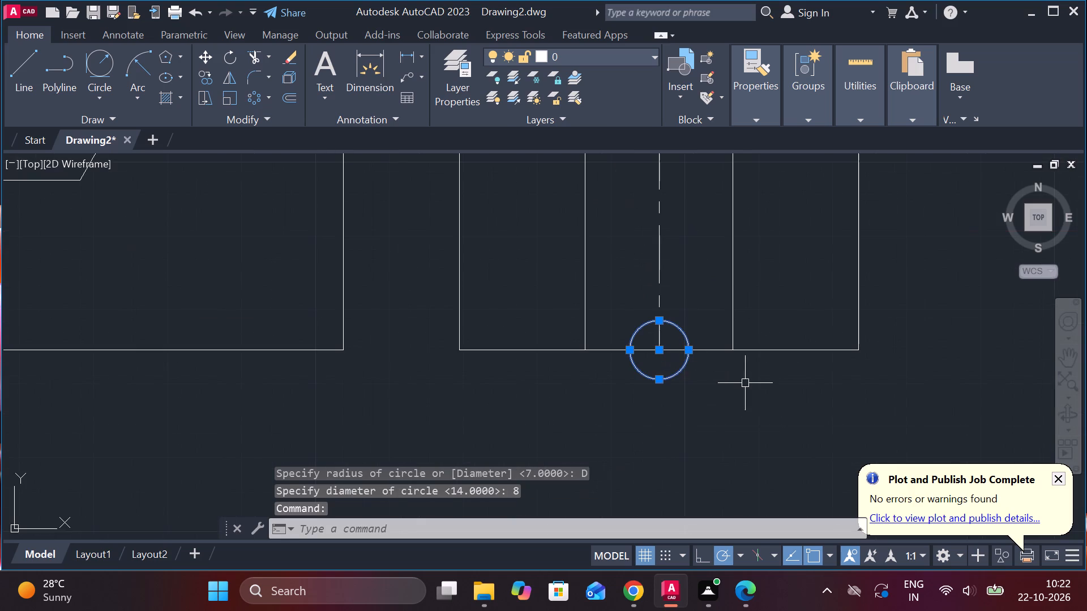
key(m)
key(Return)
click(655, 346)
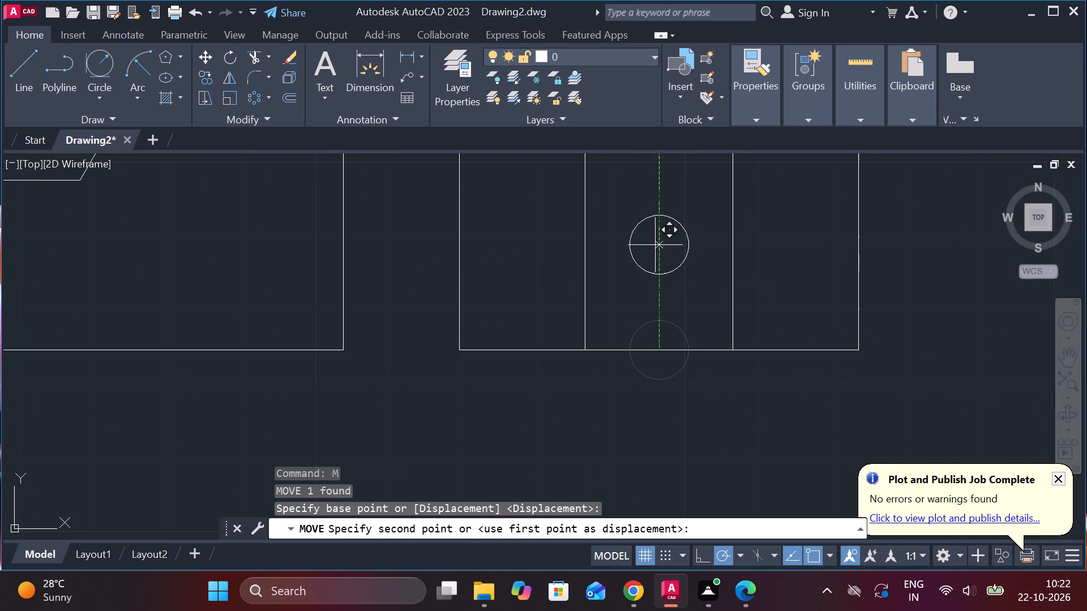
scroll(655, 232, down, 1)
middle_drag(655, 232, 636, 411)
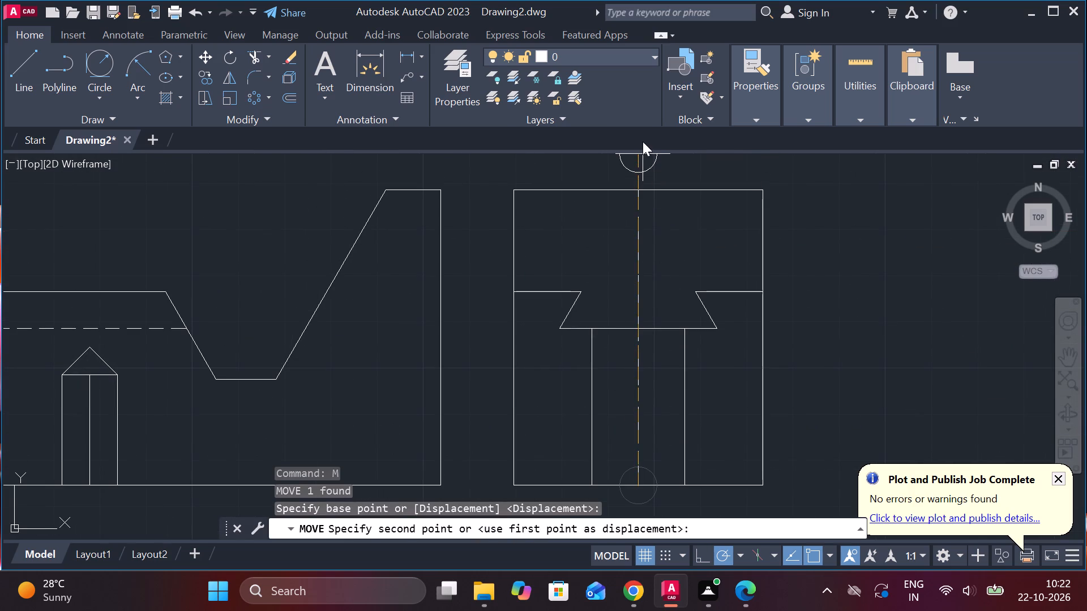
middle_drag(641, 174, 634, 253)
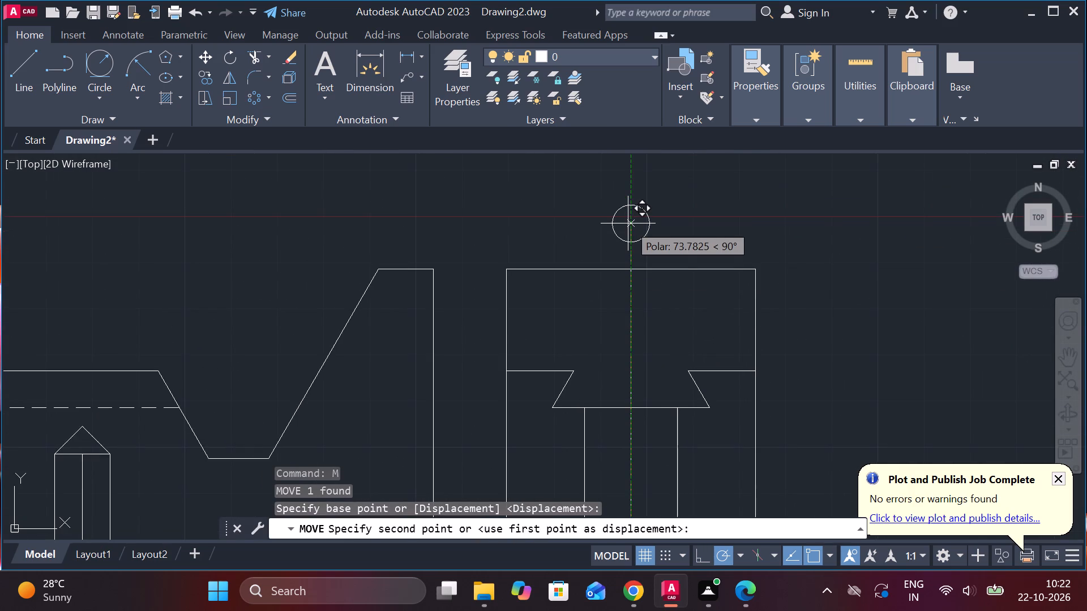
text(18)
key(Return)
middle_drag(756, 378, 759, 213)
scroll(773, 290, down, 2)
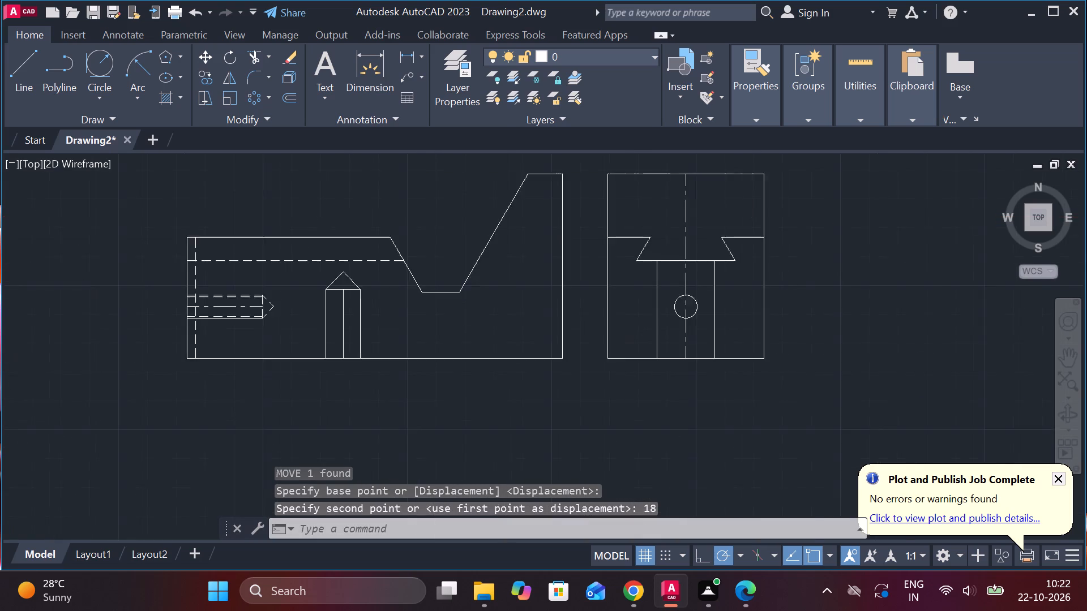
scroll(773, 293, up, 1)
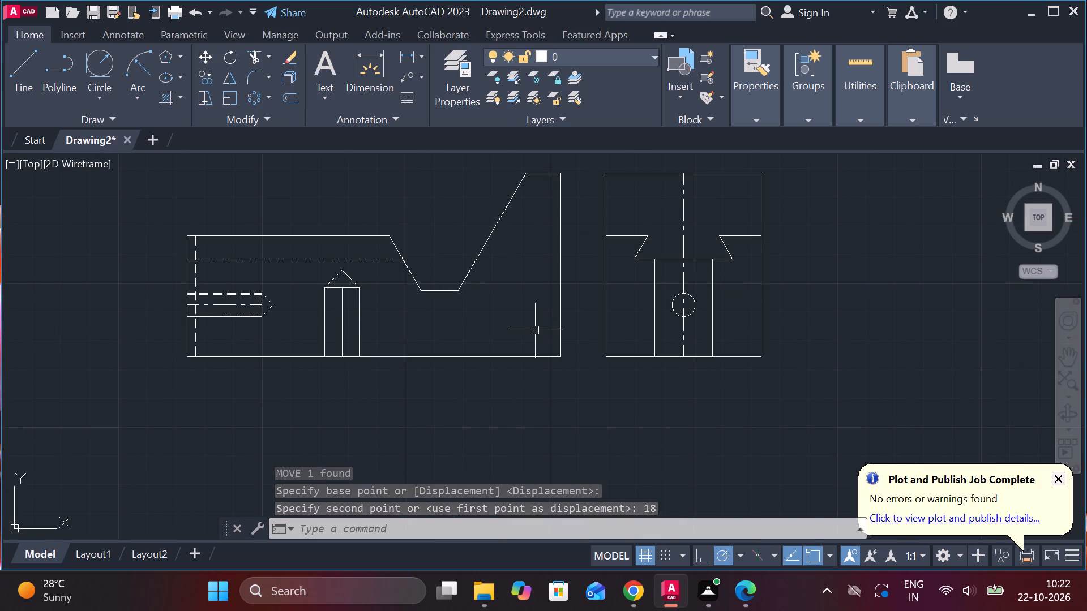
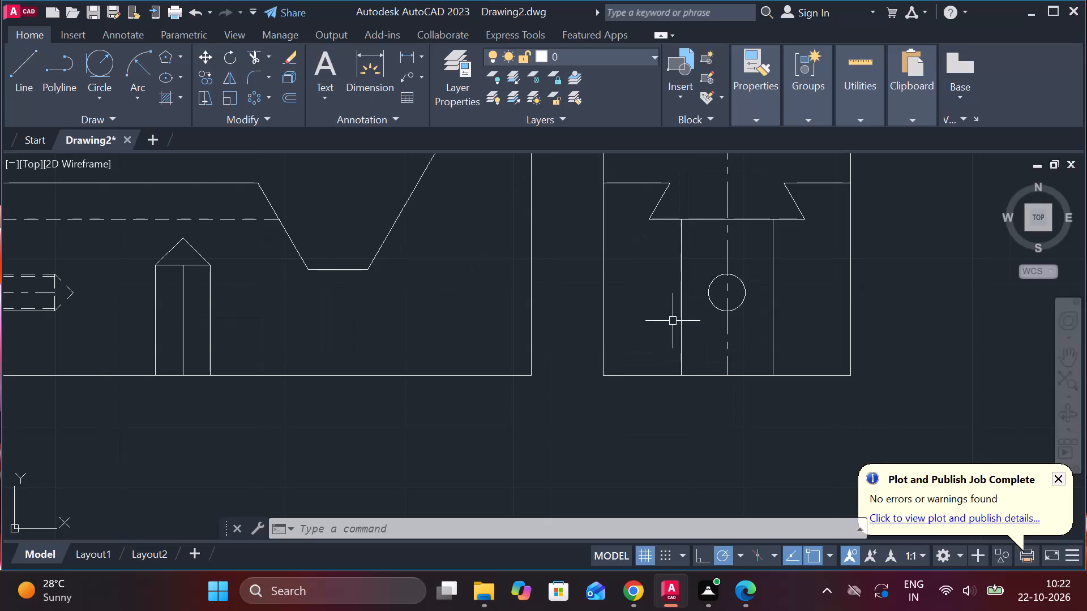
Measure the spacing between the horizontal hole's inner lines at its blind end in the front view.
scroll(622, 322, down, 1)
click(397, 50)
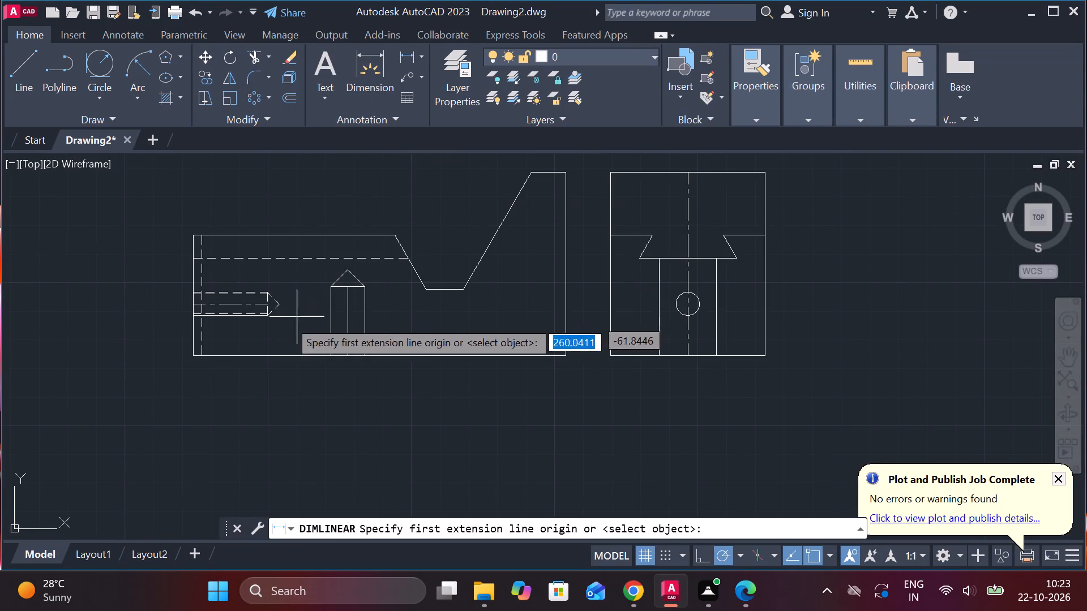
middle_drag(277, 326, 411, 332)
scroll(401, 316, up, 3)
click(390, 246)
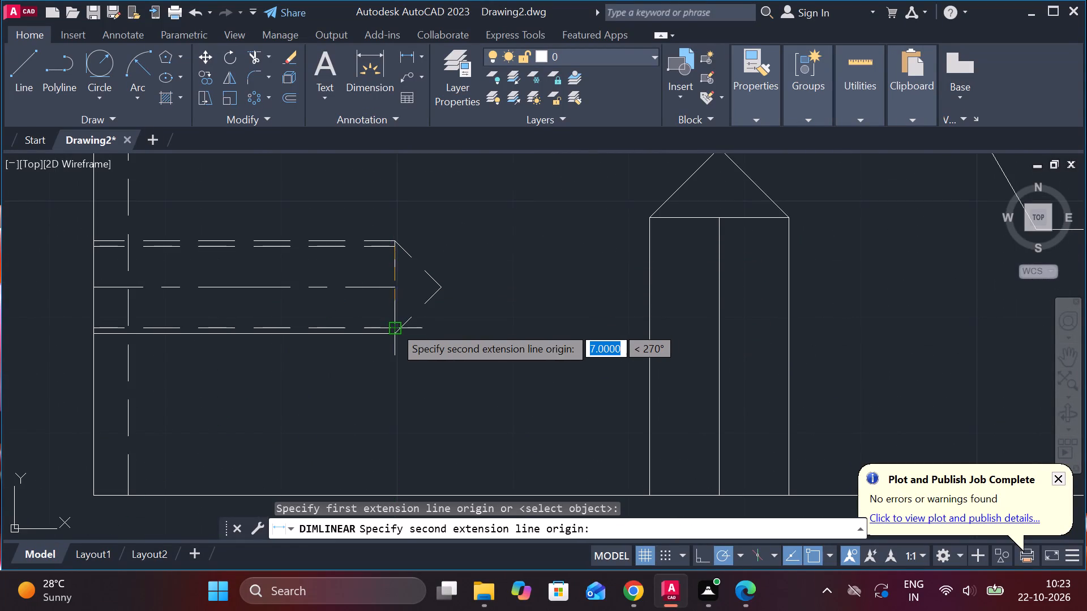
scroll(435, 323, down, 2)
key(Escape)
Offset the side view's hole circle 1 unit inward to add a concentric inner circle.
middle_drag(776, 347, 306, 389)
scroll(548, 346, up, 2)
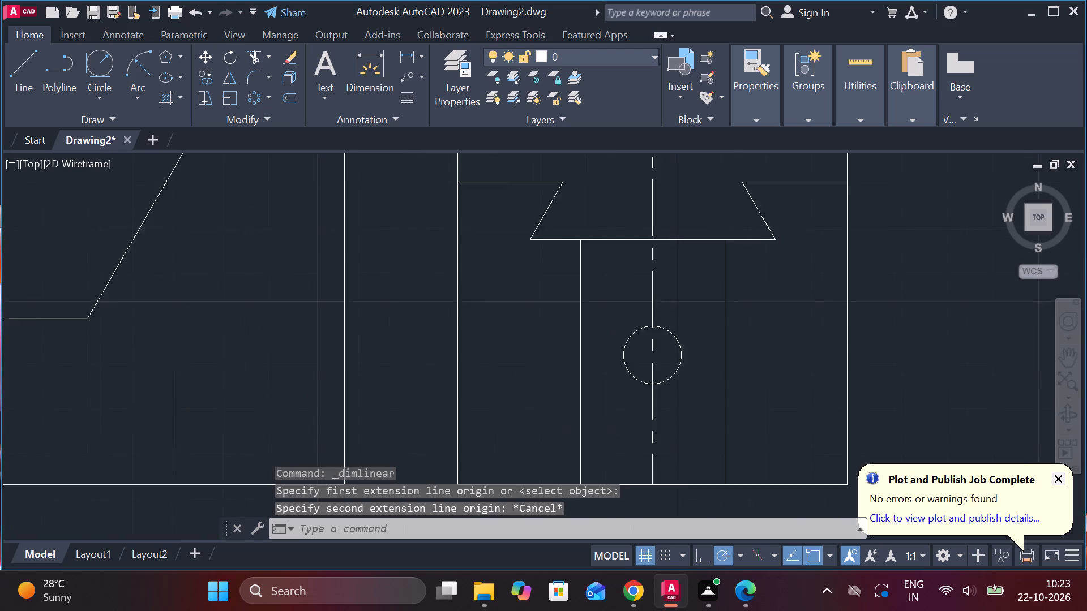
click(754, 334)
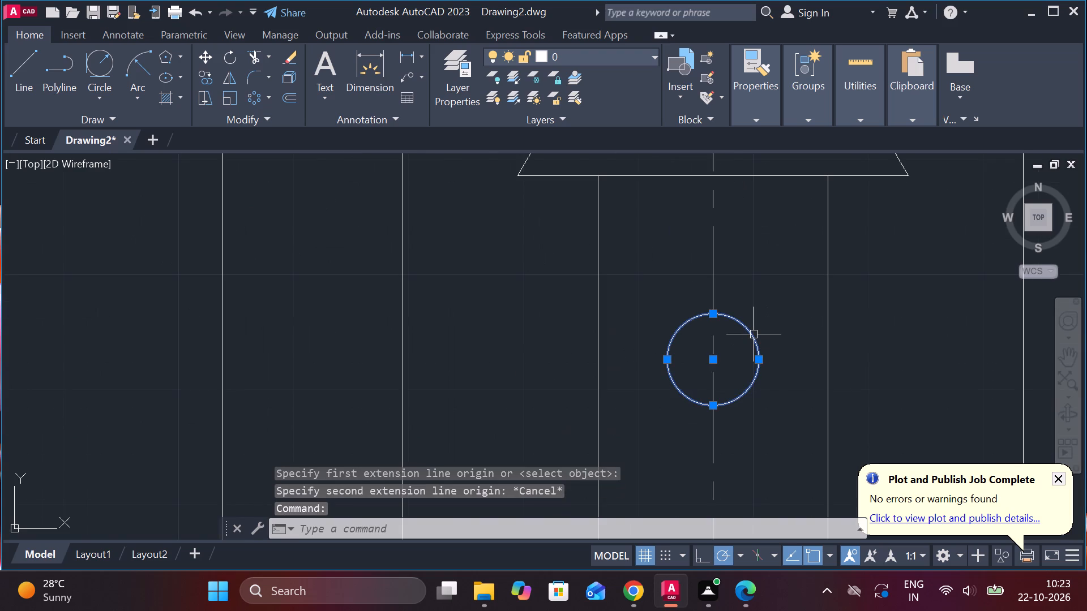
key(o)
key(Return)
key(Return)
key(1)
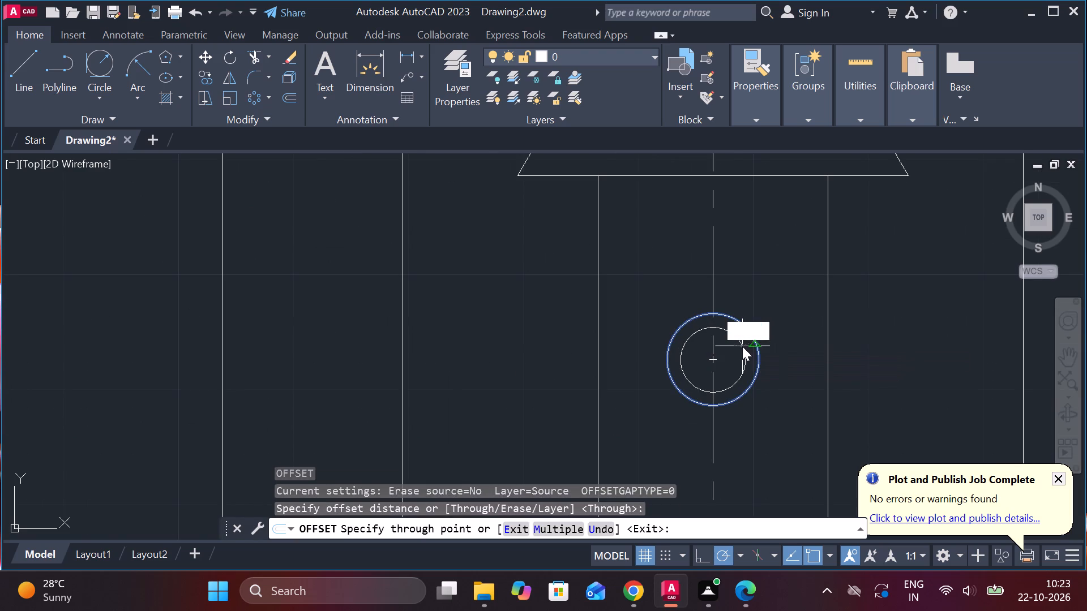
key(Return)
scroll(743, 346, down, 3)
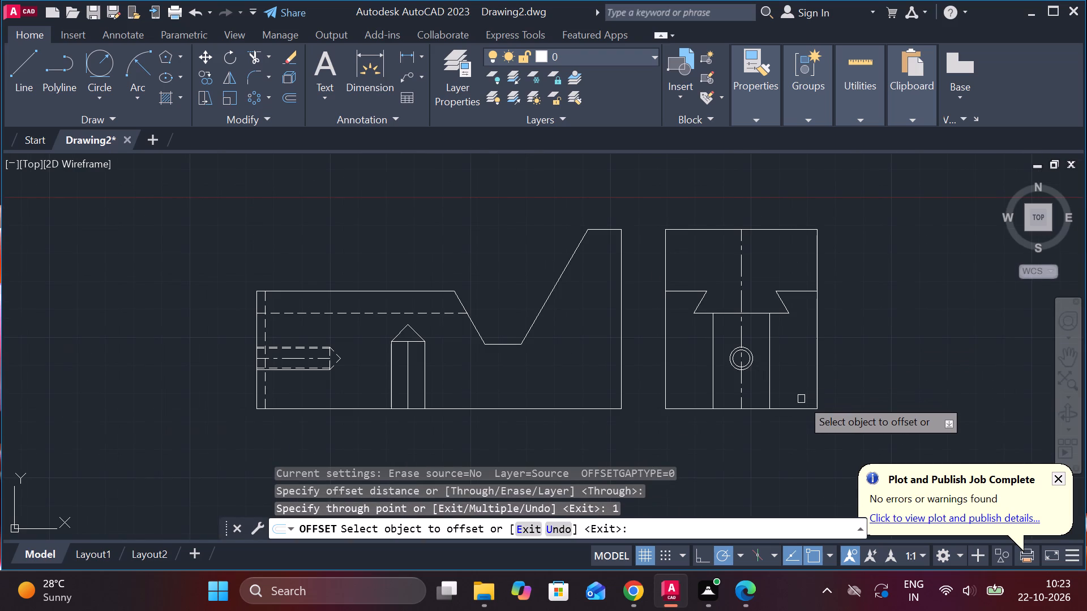
key(Escape)
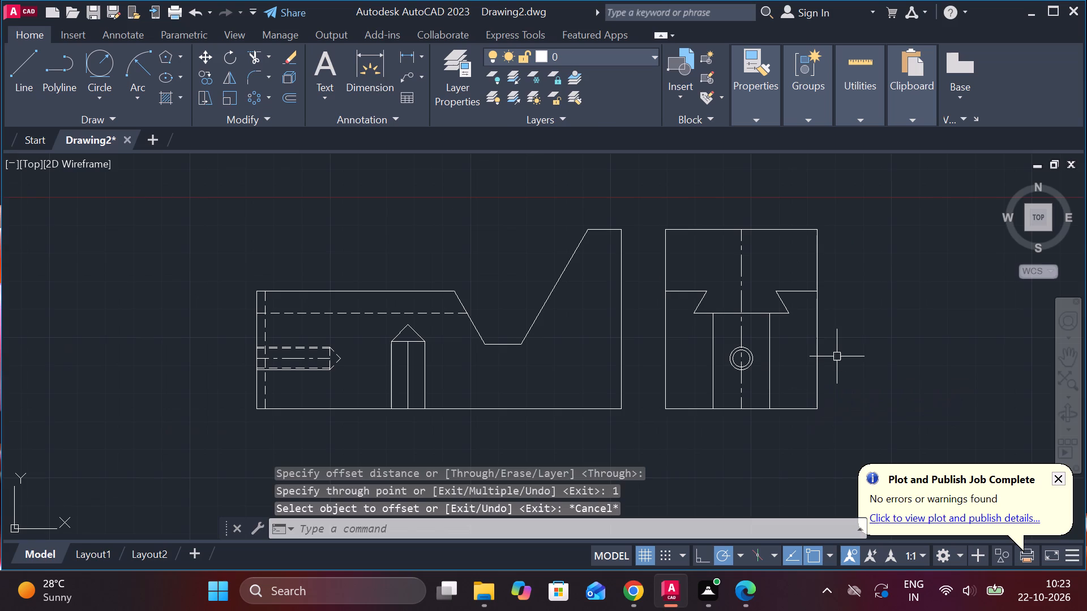
Draw a horizontal line through the hole circle's centre, extending past both vertical edges of the side view.
key(l)
key(Return)
click(739, 355)
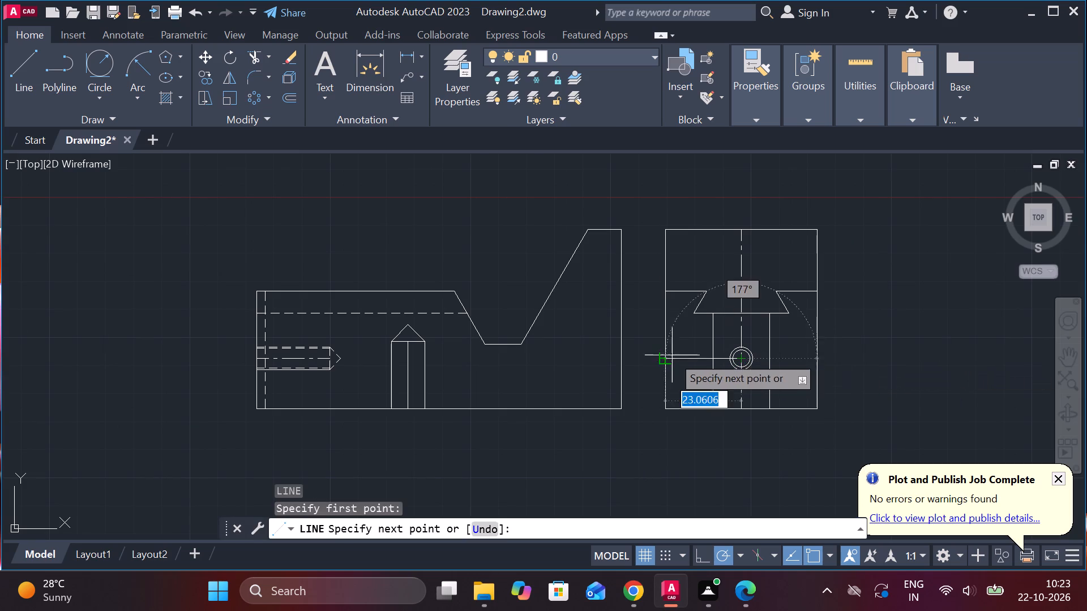
click(640, 355)
key(Escape)
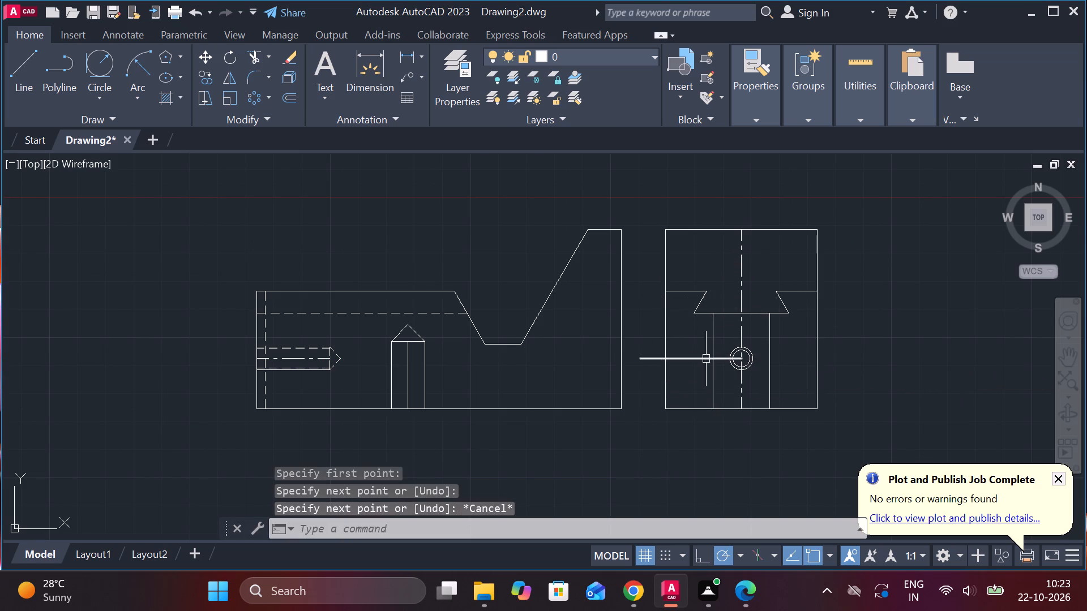
click(704, 359)
click(743, 361)
click(848, 364)
key(Escape)
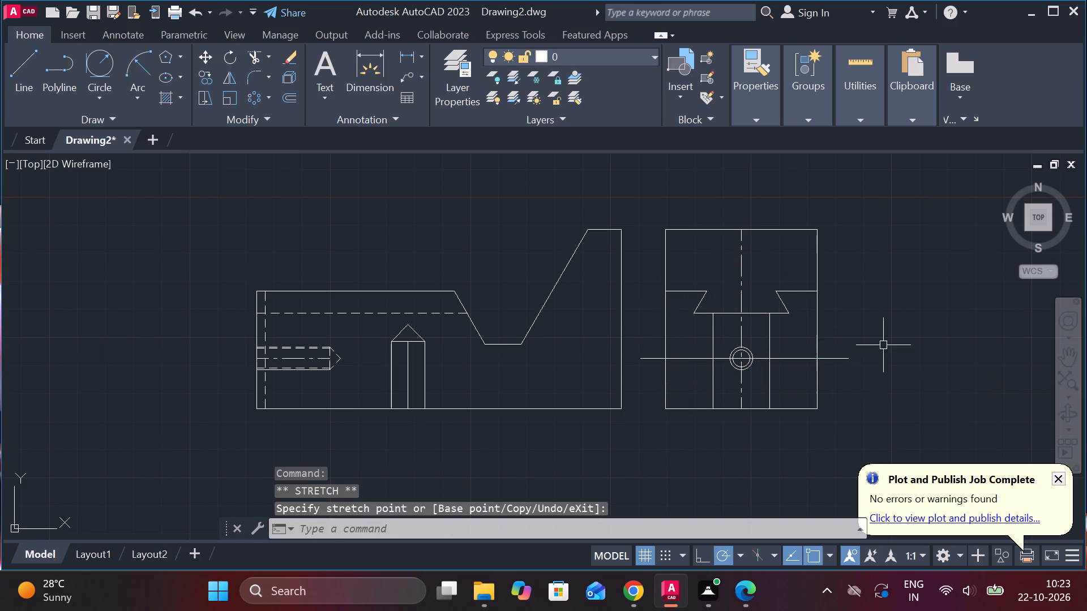
Set the linetype of the horizontal line through the side view's circles to CENTER.
click(803, 359)
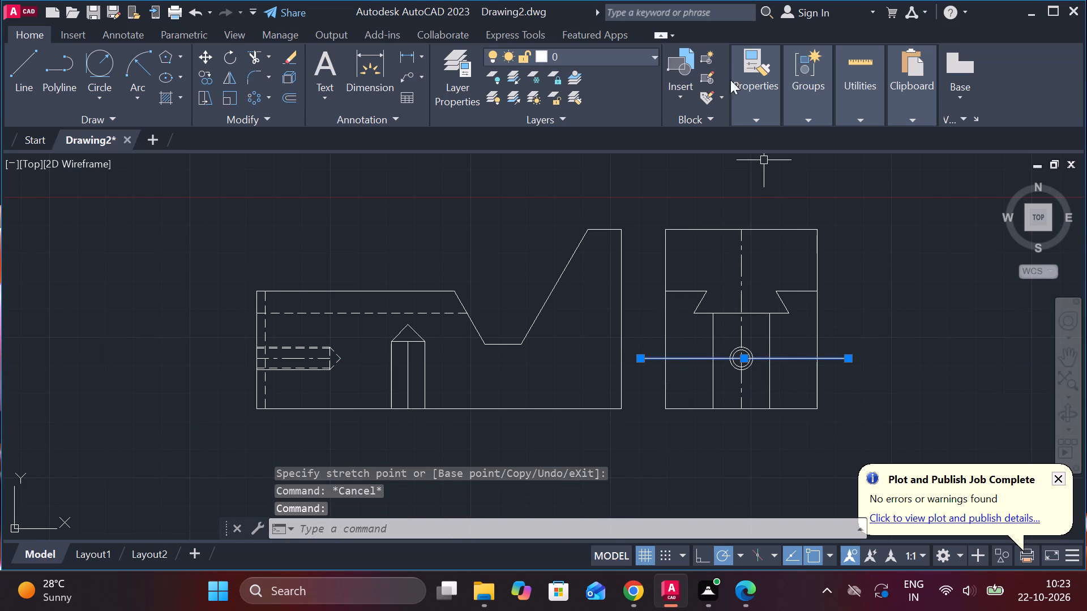
click(775, 112)
click(830, 179)
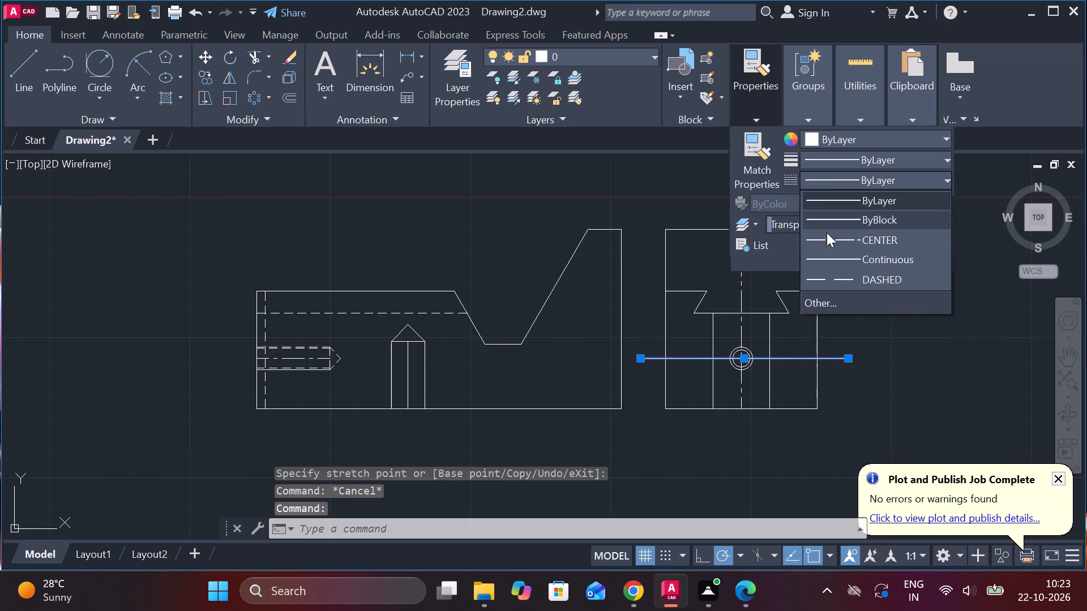
click(827, 234)
key(Escape)
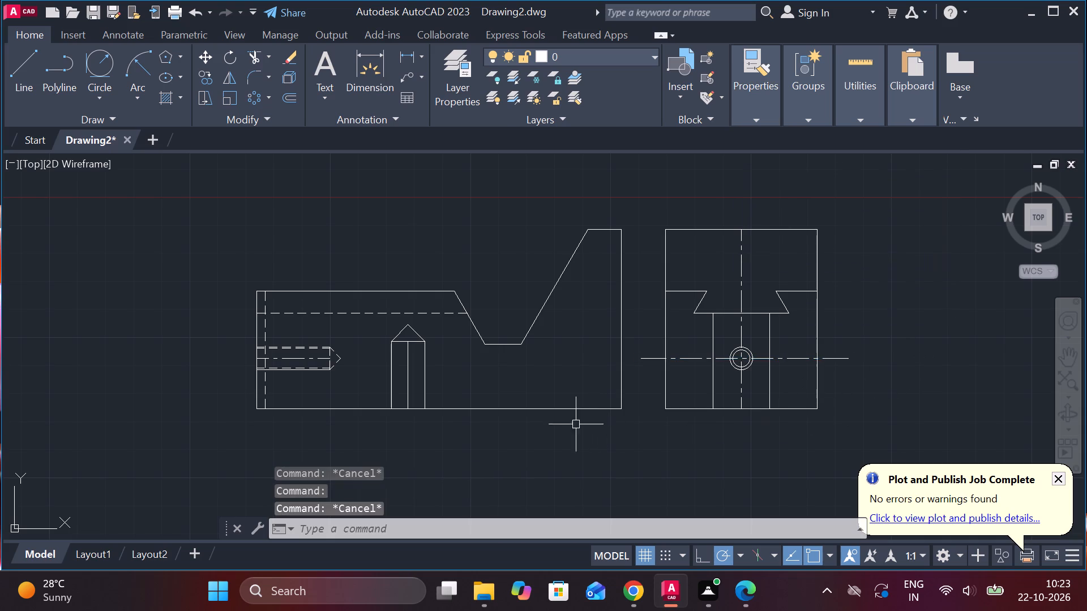
Offset both side lines of the front view's vertical pointed hole 0.5 units inward.
middle_drag(476, 433, 516, 431)
scroll(434, 397, up, 1)
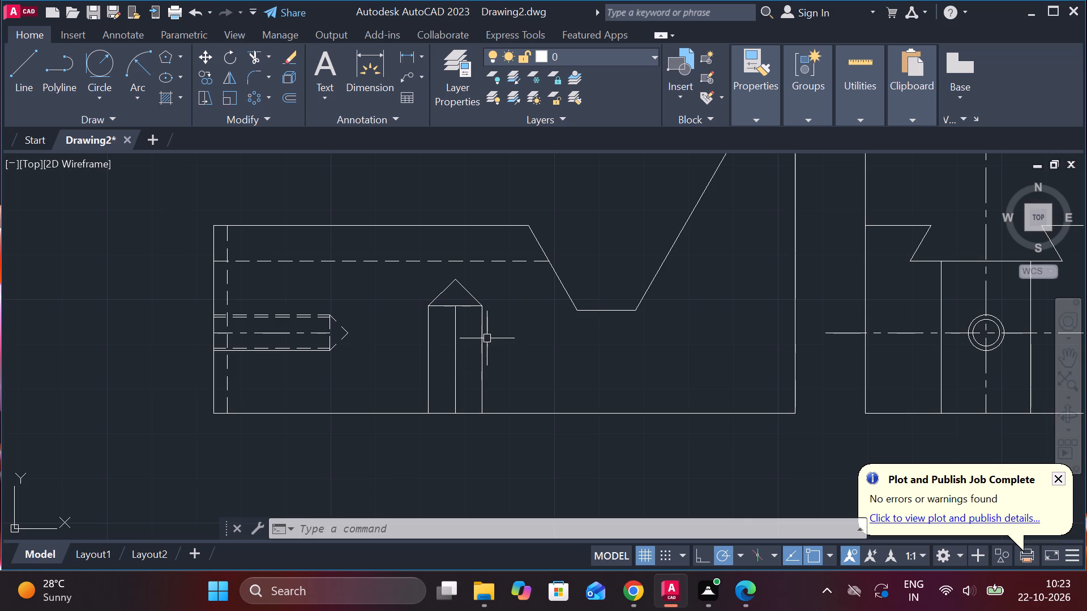
click(482, 317)
key(o)
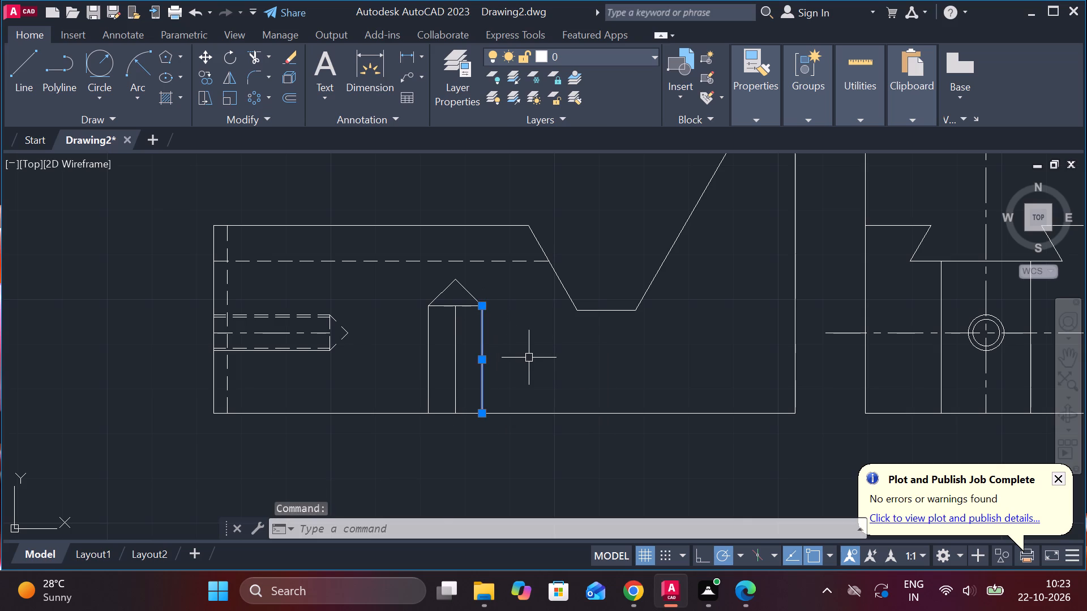
key(Return)
key(Return)
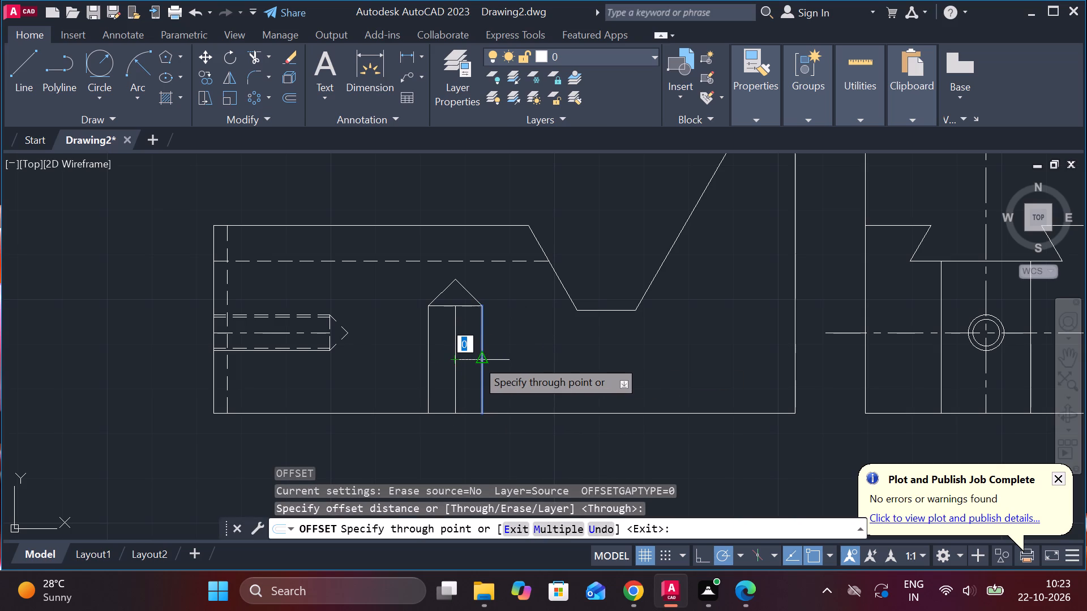
scroll(476, 359, up, 2)
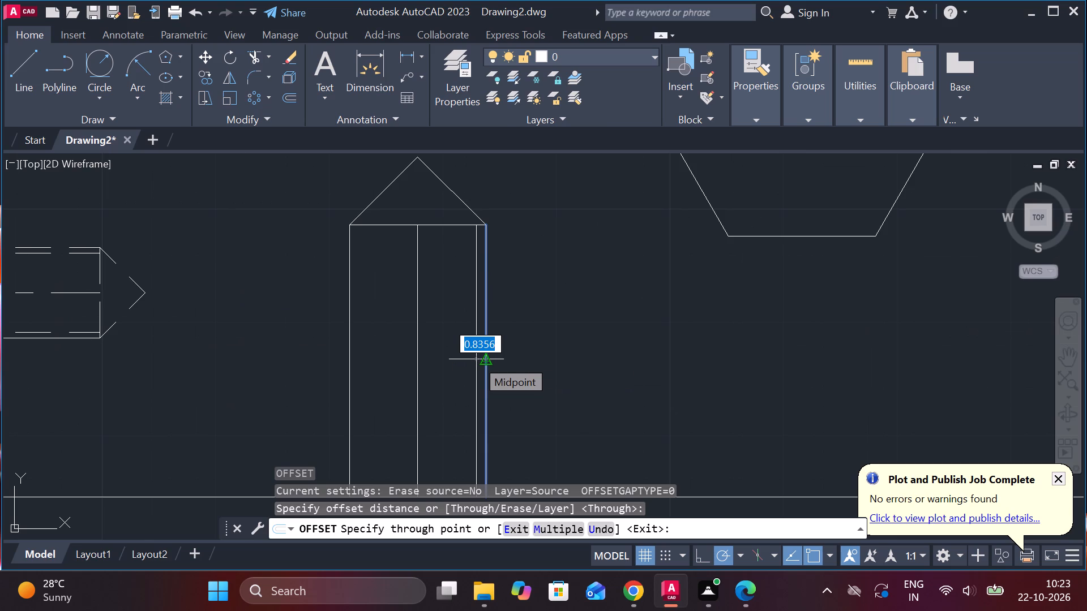
text(.5)
key(Return)
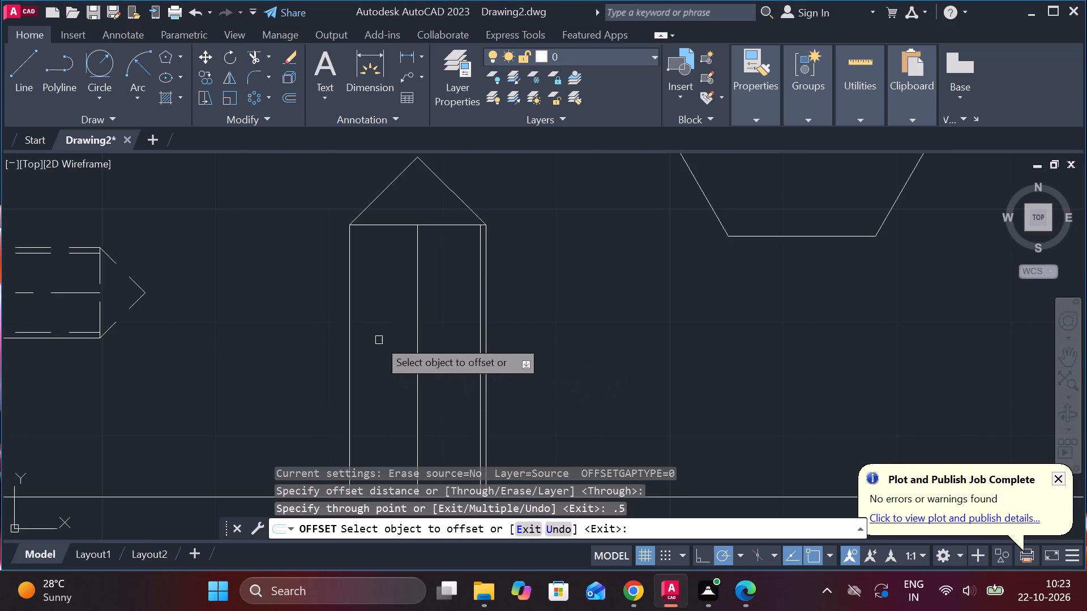
click(350, 303)
text(.5)
key(Return)
scroll(354, 312, down, 3)
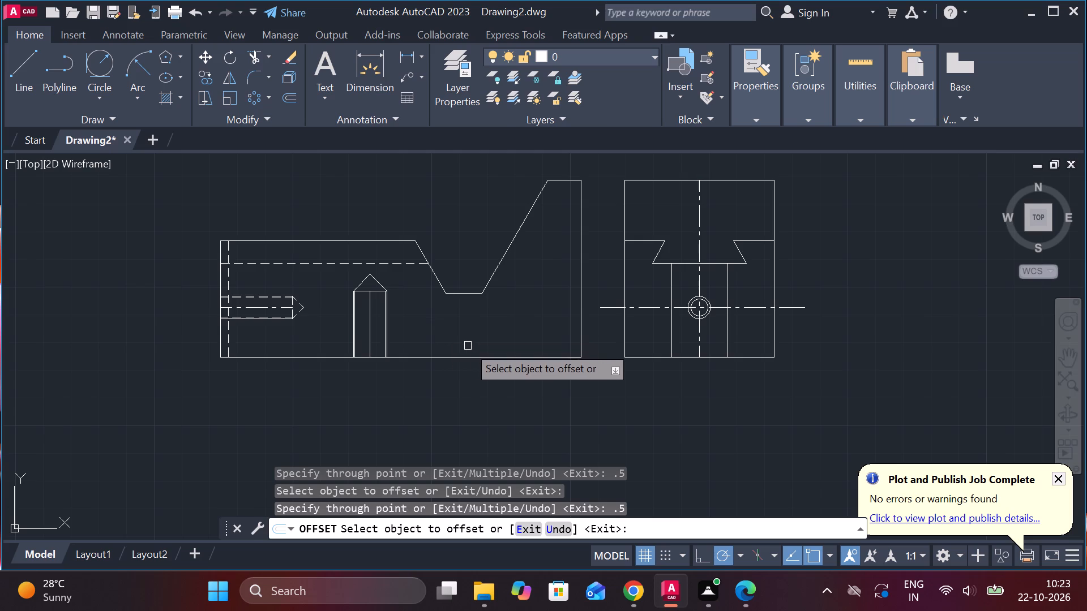
scroll(468, 346, down, 1)
scroll(408, 368, up, 1)
middle_drag(409, 368, 462, 447)
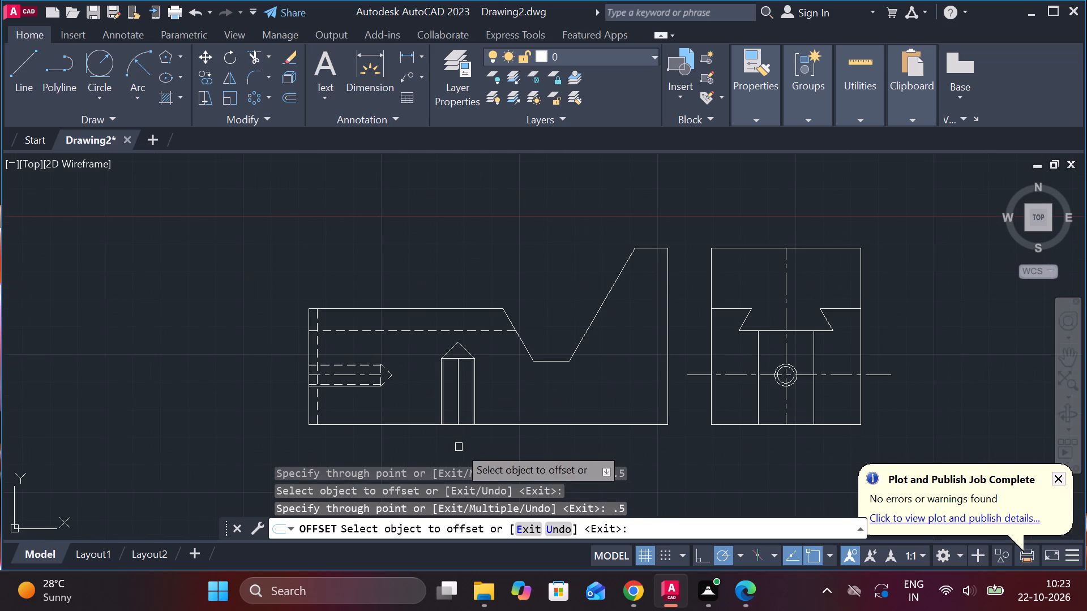
key(Escape)
Set the vertical hole's side lines, top line and pointed tip lines to the DASHED linetype.
click(508, 393)
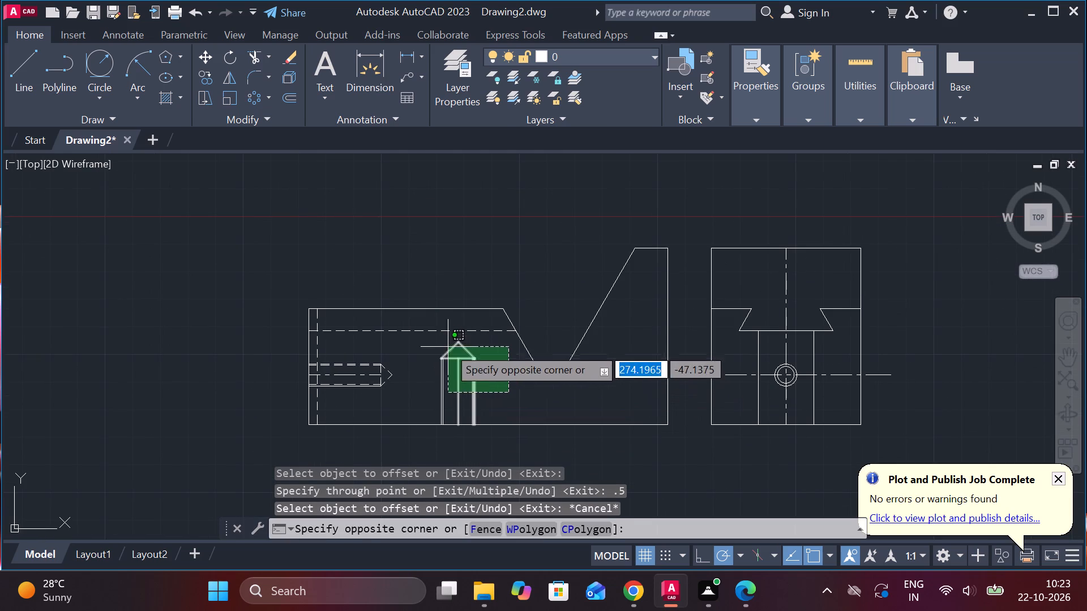
click(470, 356)
click(444, 368)
scroll(452, 386, up, 3)
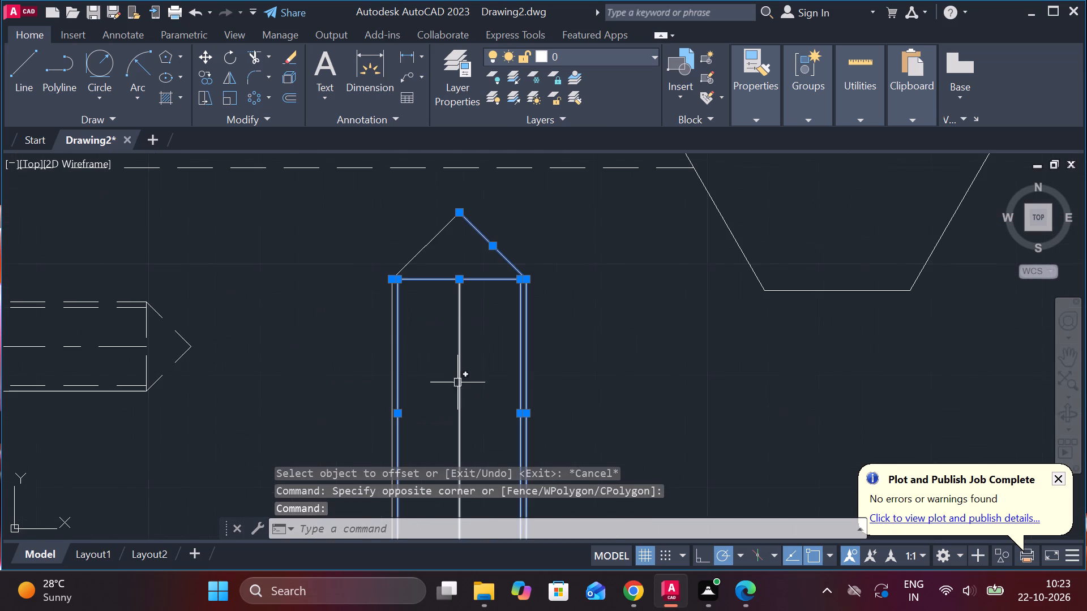
click(388, 335)
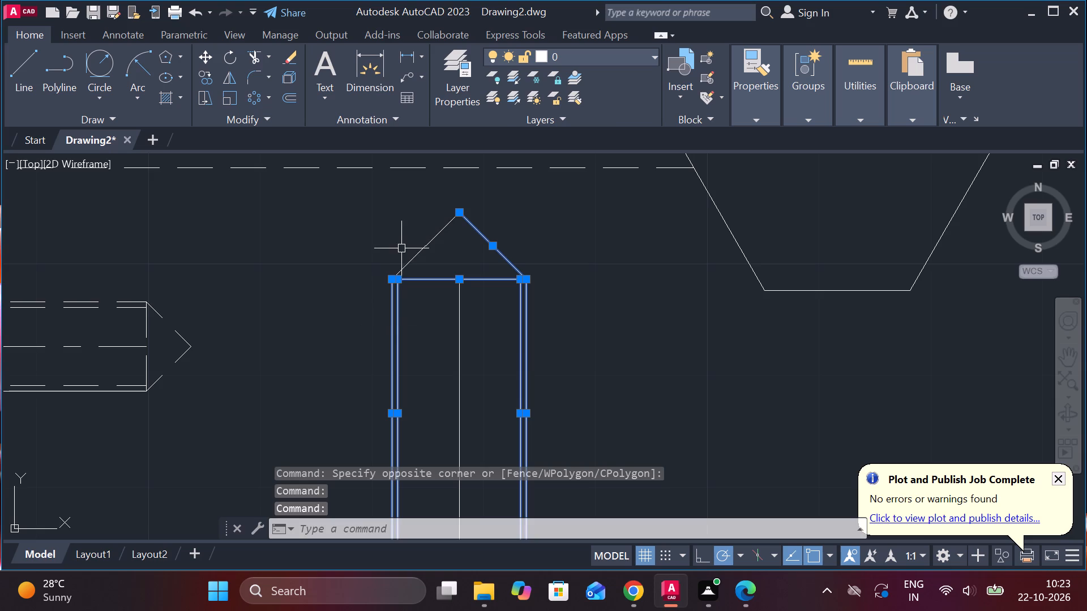
click(423, 248)
scroll(455, 308, down, 2)
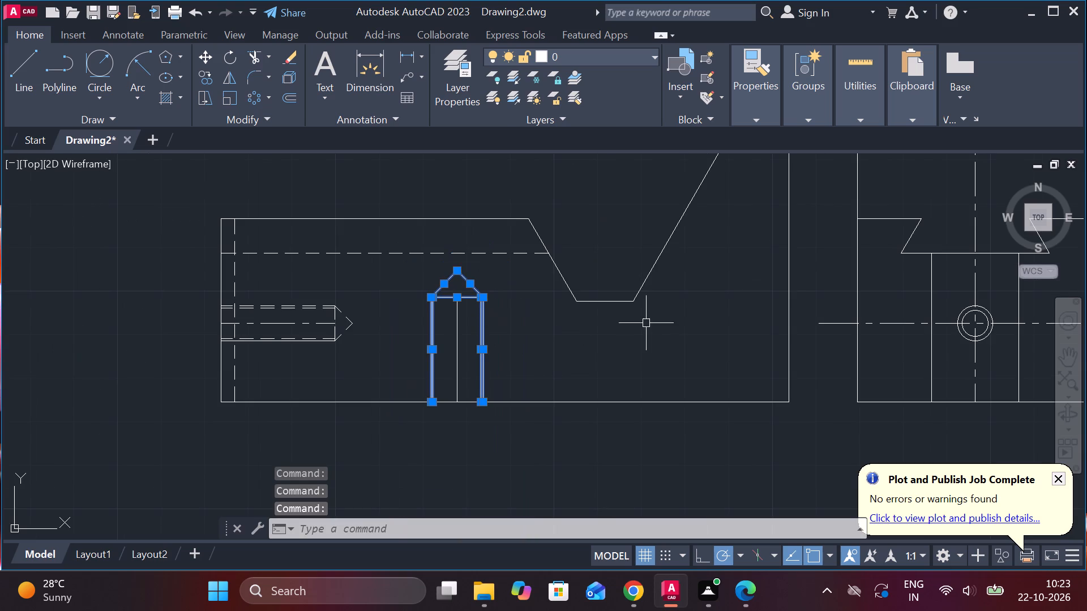
click(770, 119)
click(863, 177)
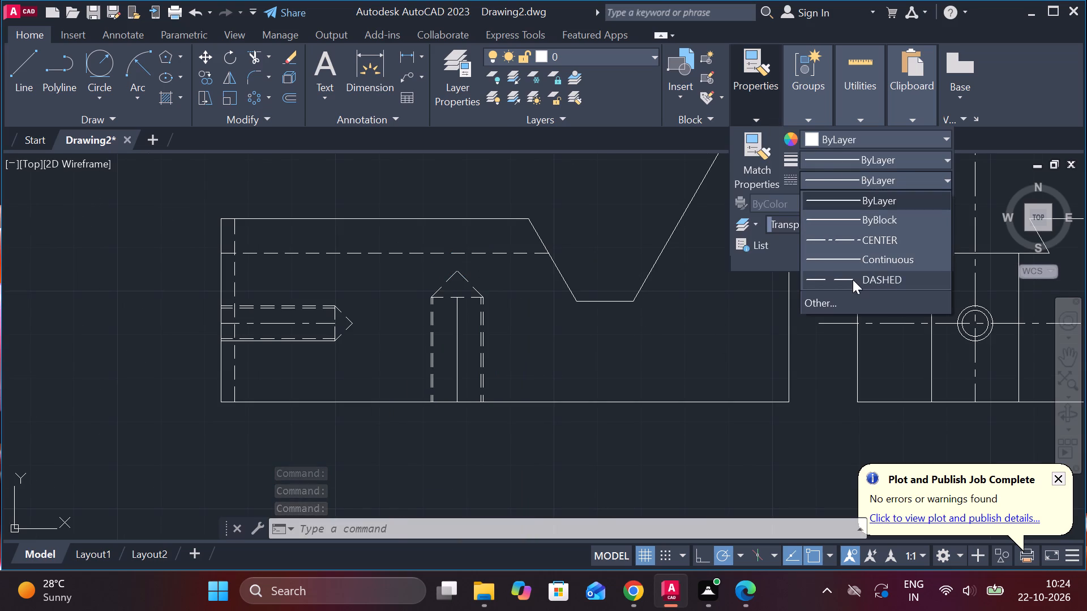
click(853, 279)
key(Escape)
Set the linetype of the vertical hole's middle line to CENTER.
click(452, 334)
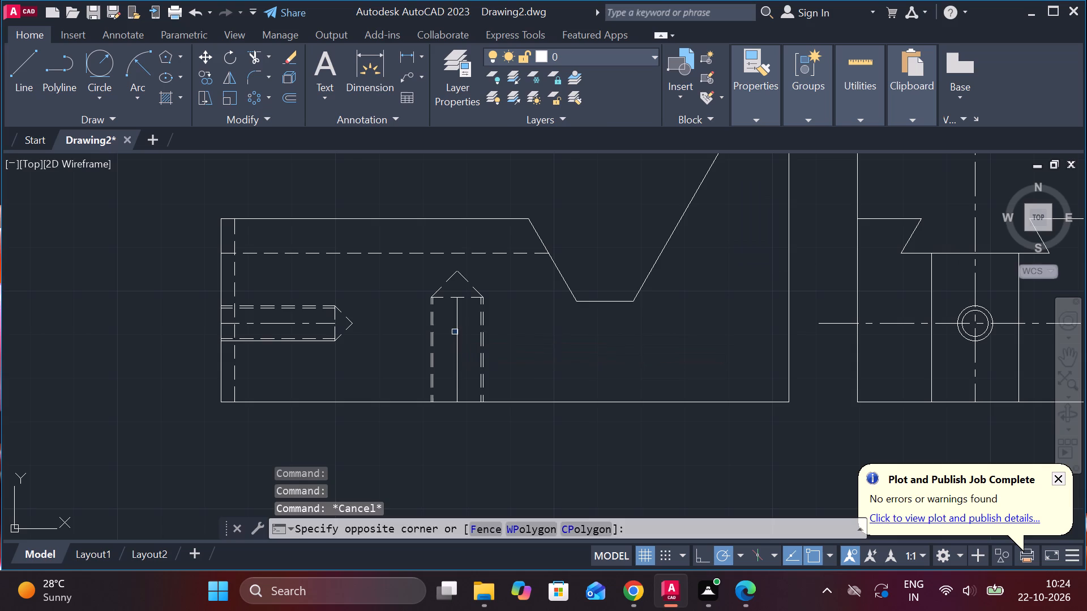
click(457, 329)
click(456, 315)
click(750, 106)
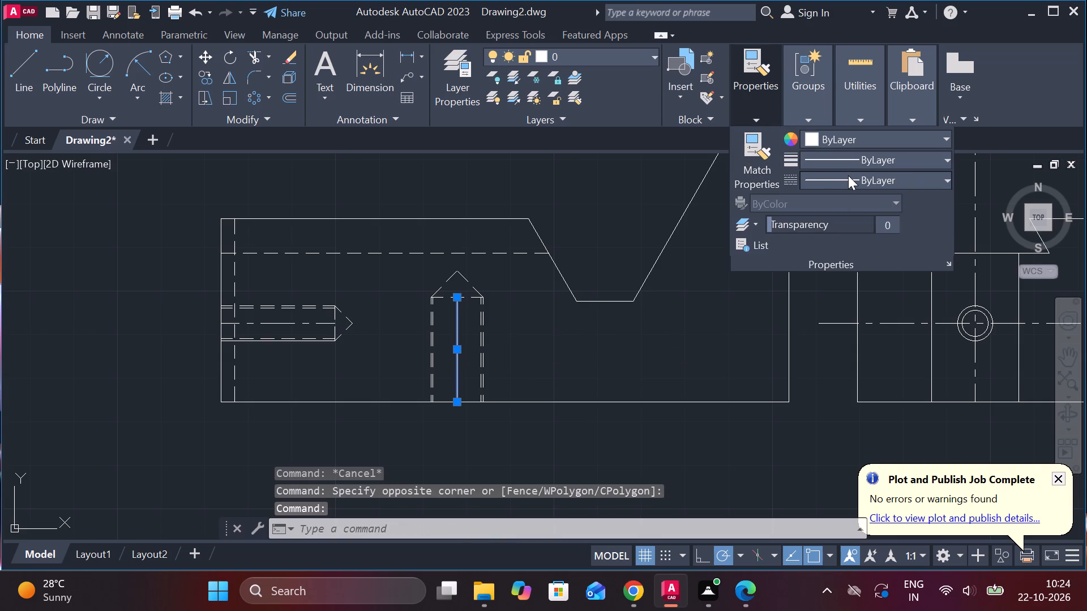
click(848, 175)
click(860, 237)
key(Escape)
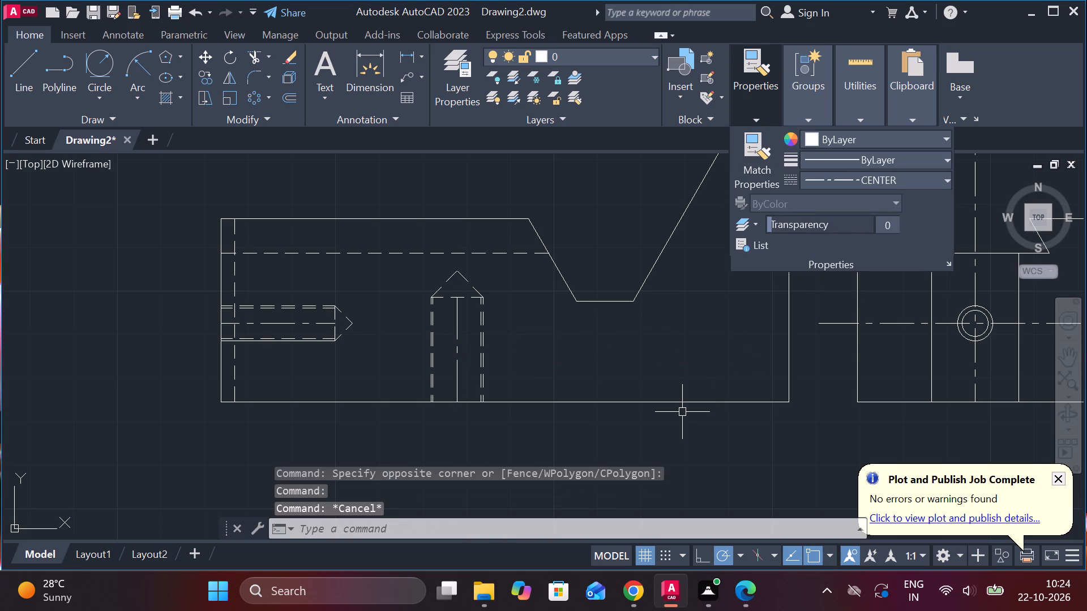
Copy the grooved base's whole front view to the empty area below and beside the undimensioned screw copy.
scroll(682, 412, down, 2)
click(434, 286)
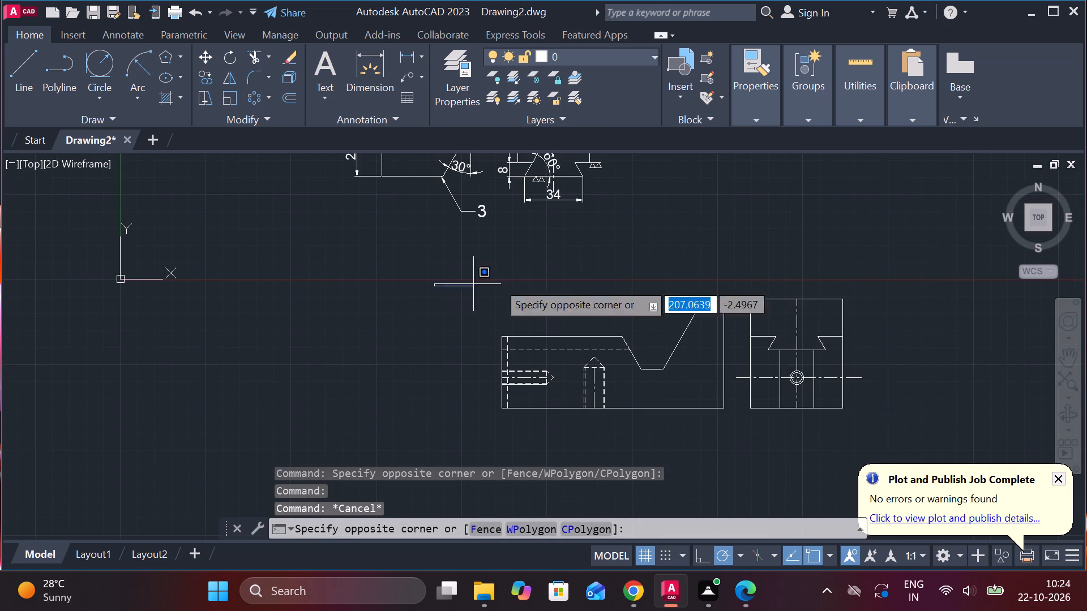
click(737, 434)
text(CO)
key(Return)
click(750, 436)
scroll(752, 433, down, 2)
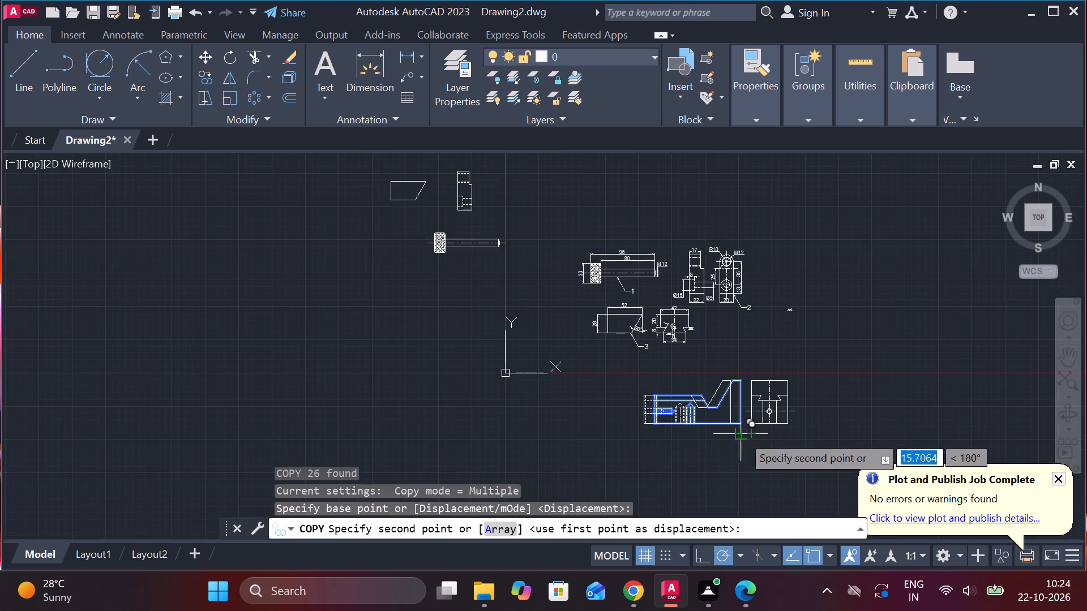
scroll(503, 443, down, 1)
scroll(418, 391, up, 1)
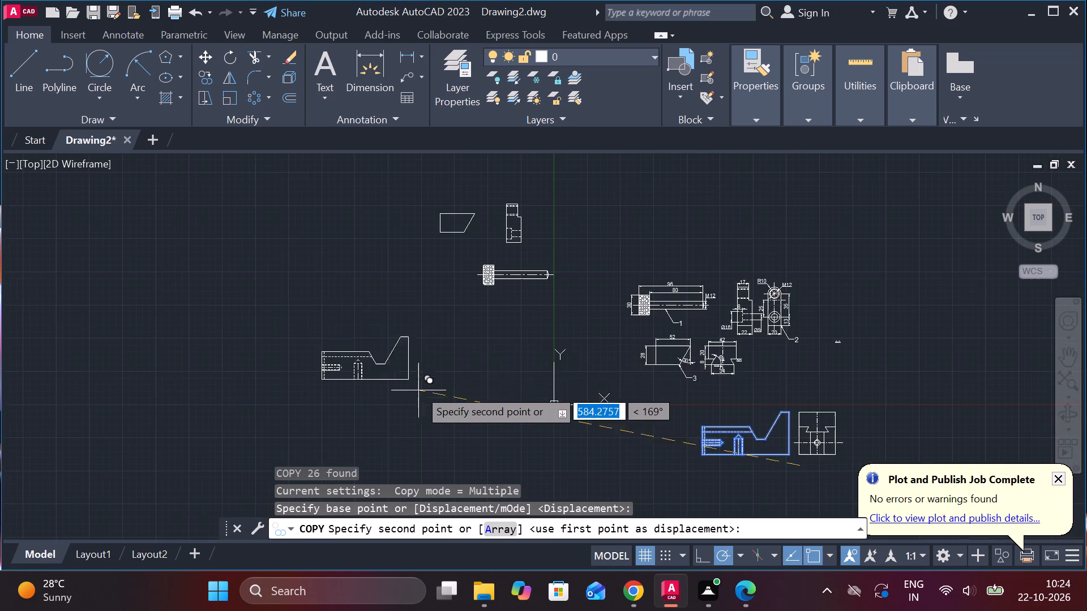
scroll(458, 339, up, 2)
click(460, 337)
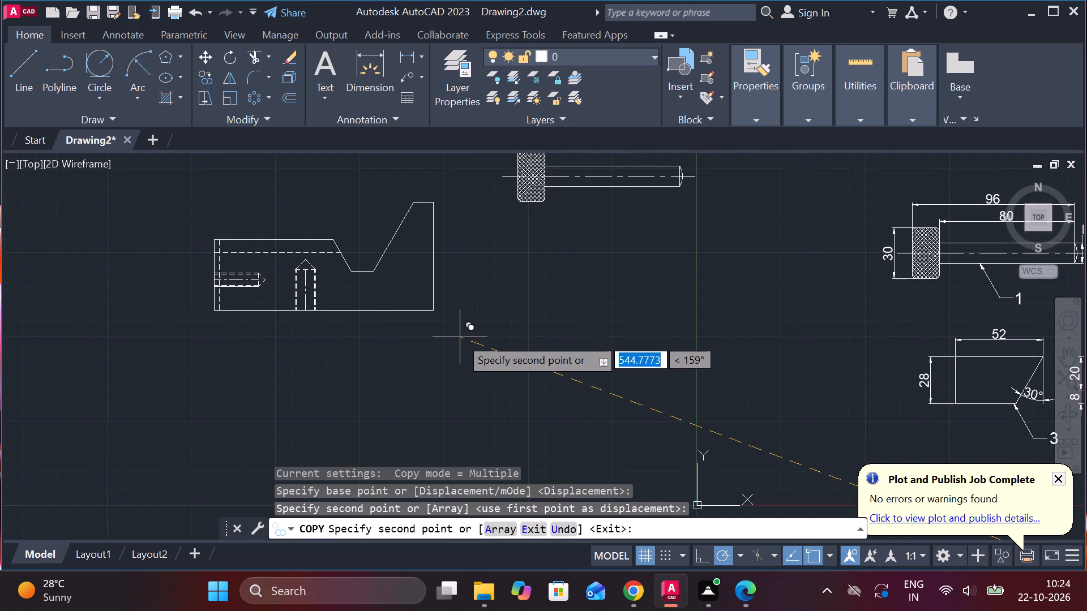
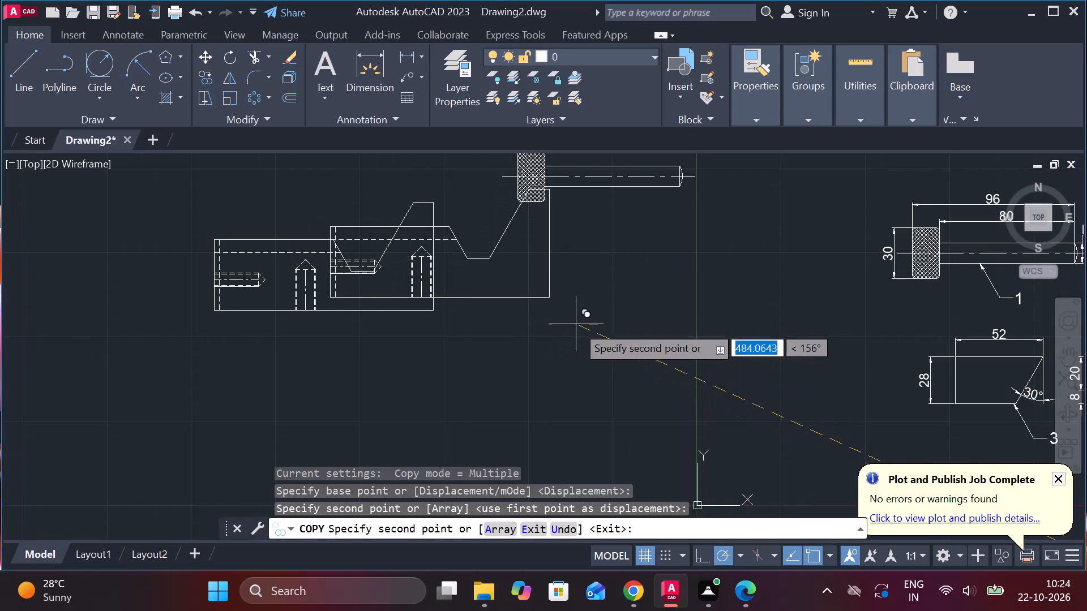
Finish copying the stepped block's front view.
scroll(662, 372, down, 2)
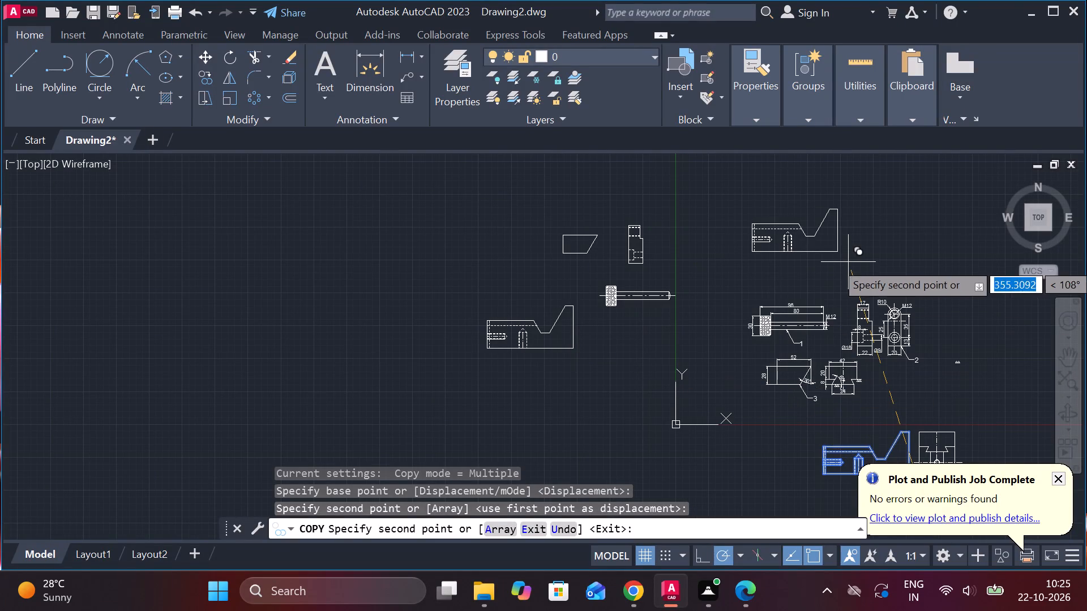
key(Escape)
Rotate the left triangle of the spare double-triangle surface-finish symbol beside part 2 by 135° about its apex.
middle_drag(966, 368, 809, 310)
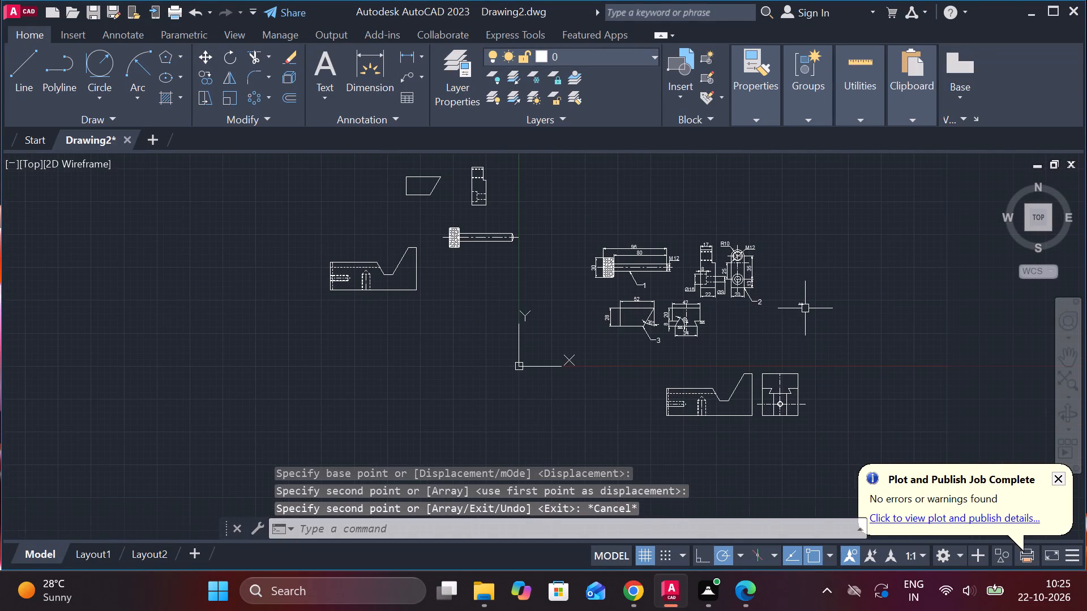
scroll(807, 313, up, 3)
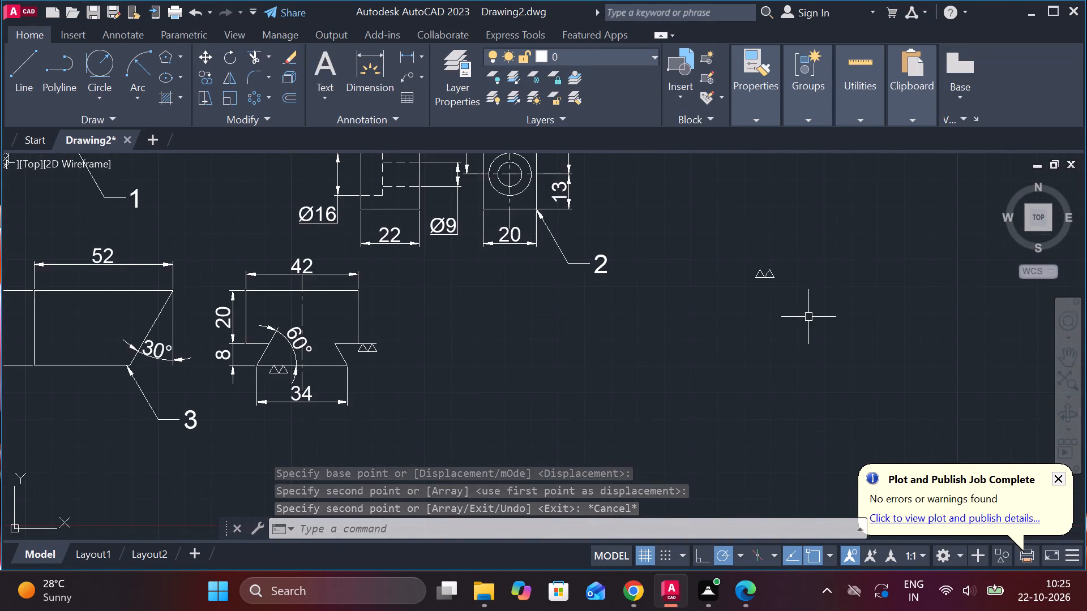
middle_drag(758, 313, 787, 216)
scroll(758, 313, up, 1)
middle_drag(788, 225, 739, 369)
scroll(740, 320, up, 2)
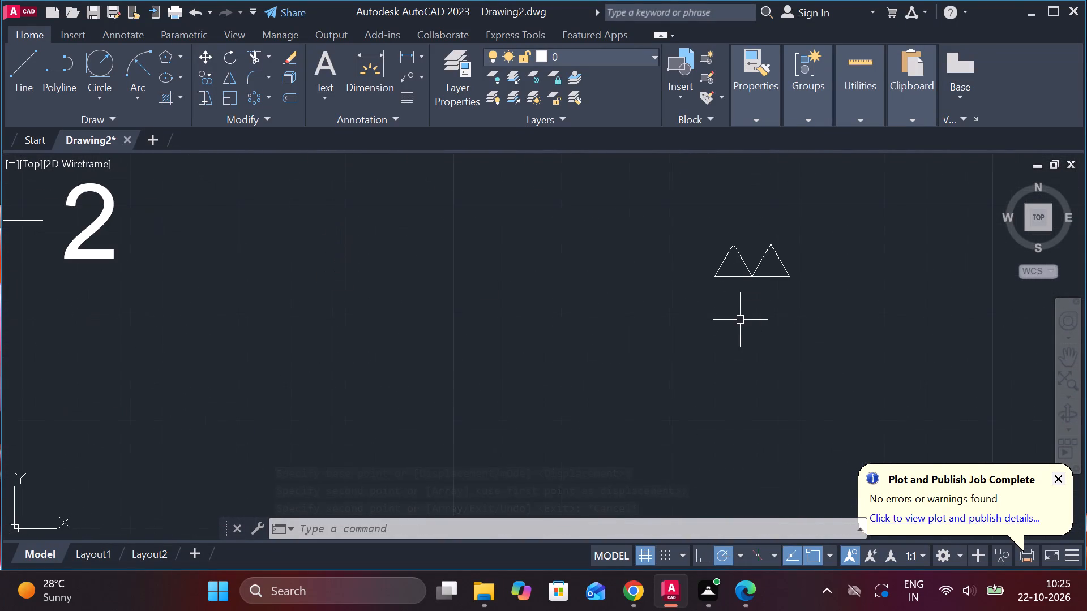
click(695, 224)
click(748, 302)
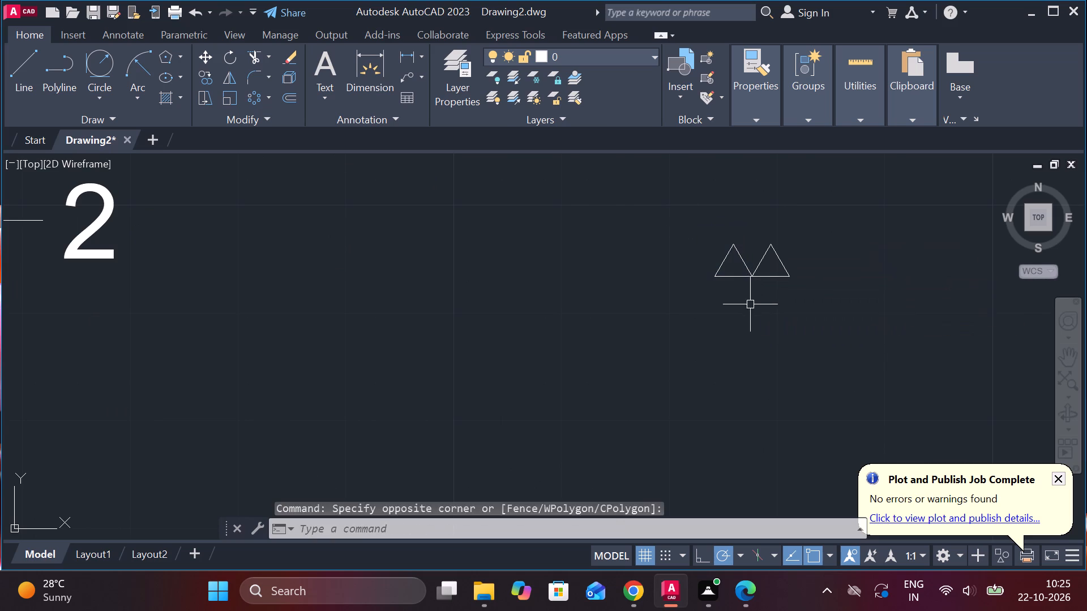
key(Escape)
click(711, 227)
click(756, 314)
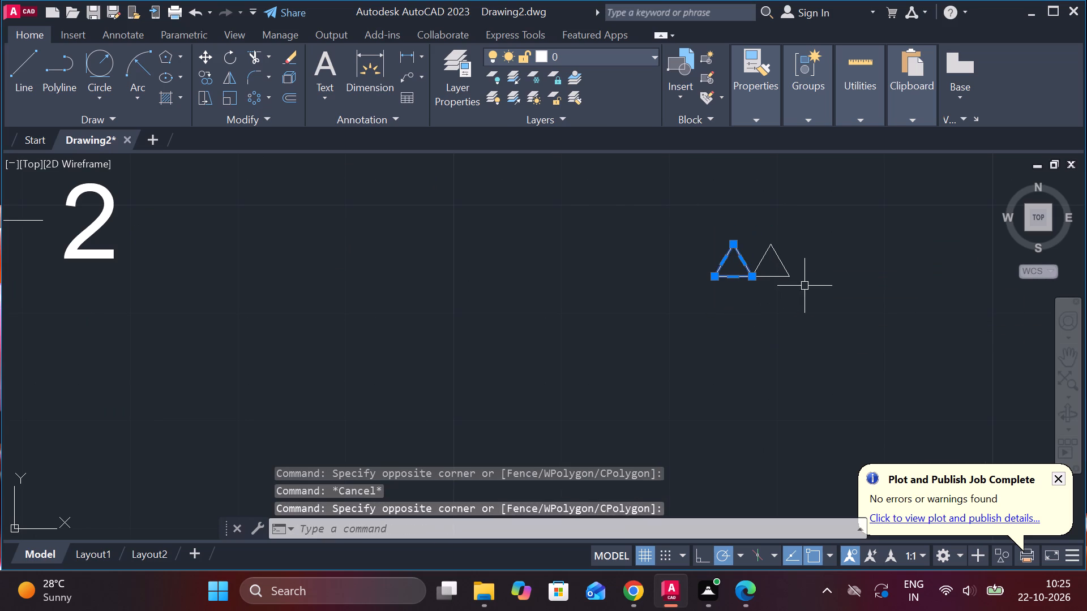
click(228, 61)
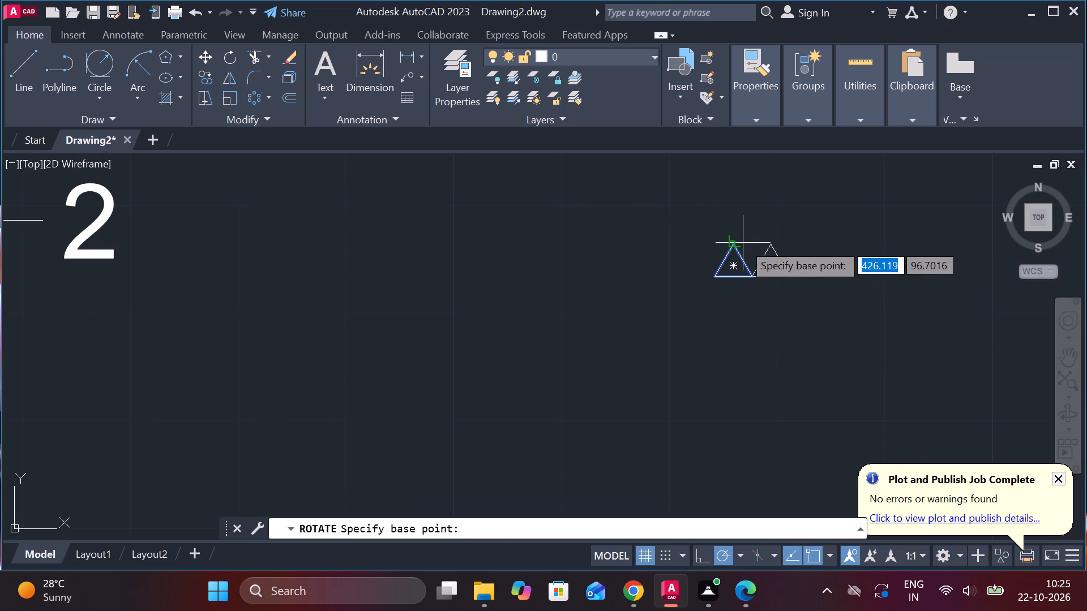
click(743, 243)
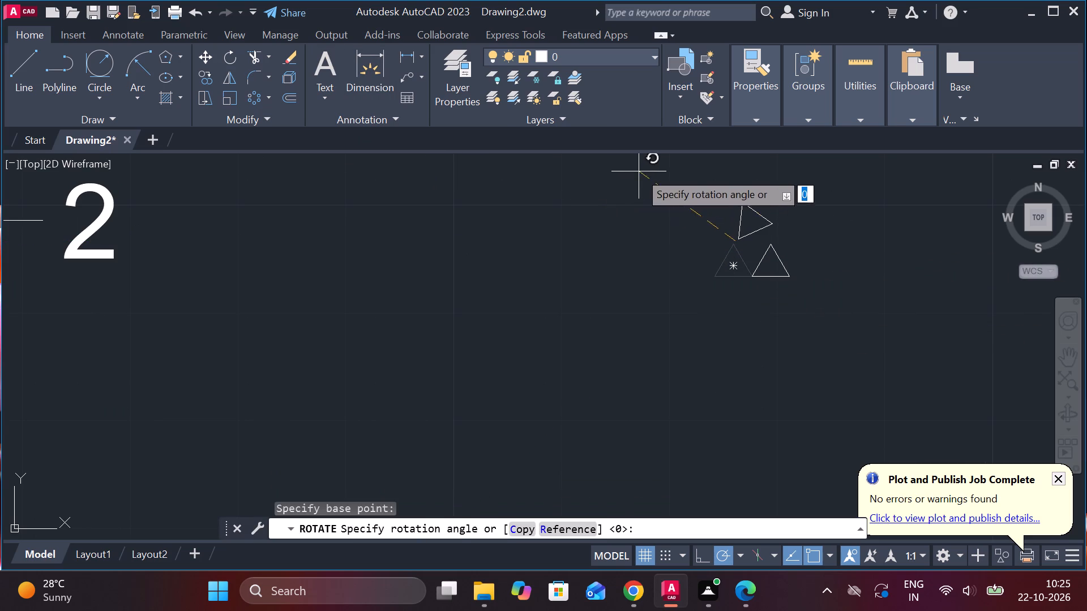
click(676, 176)
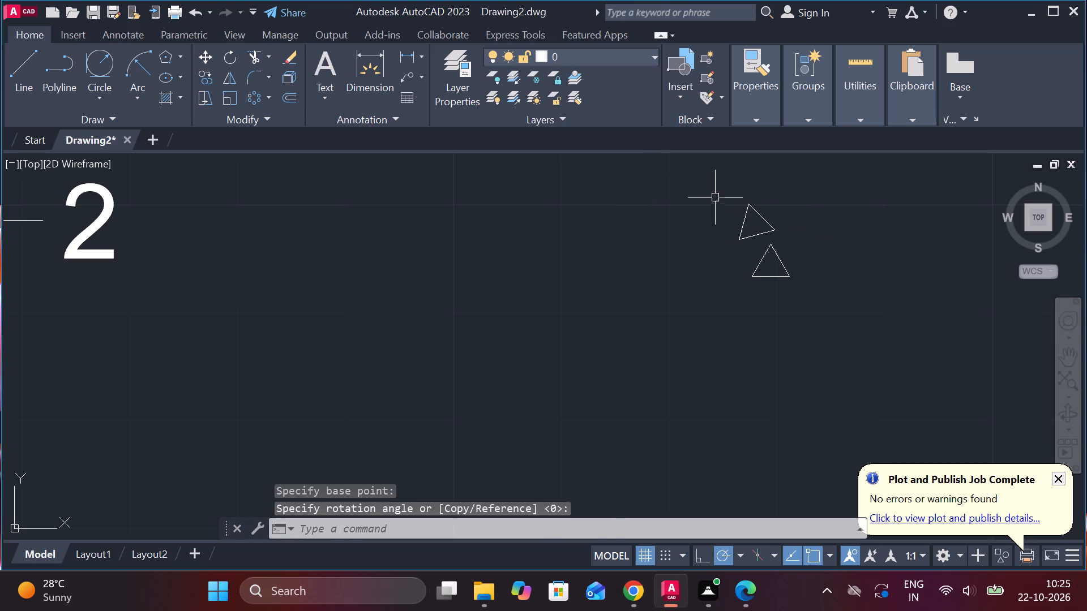
Copy the rotated triangle onto the V-notch's left sloping edge and near its right sloping edge in the block's front view.
click(713, 194)
click(781, 244)
text(CO)
key(Return)
click(739, 240)
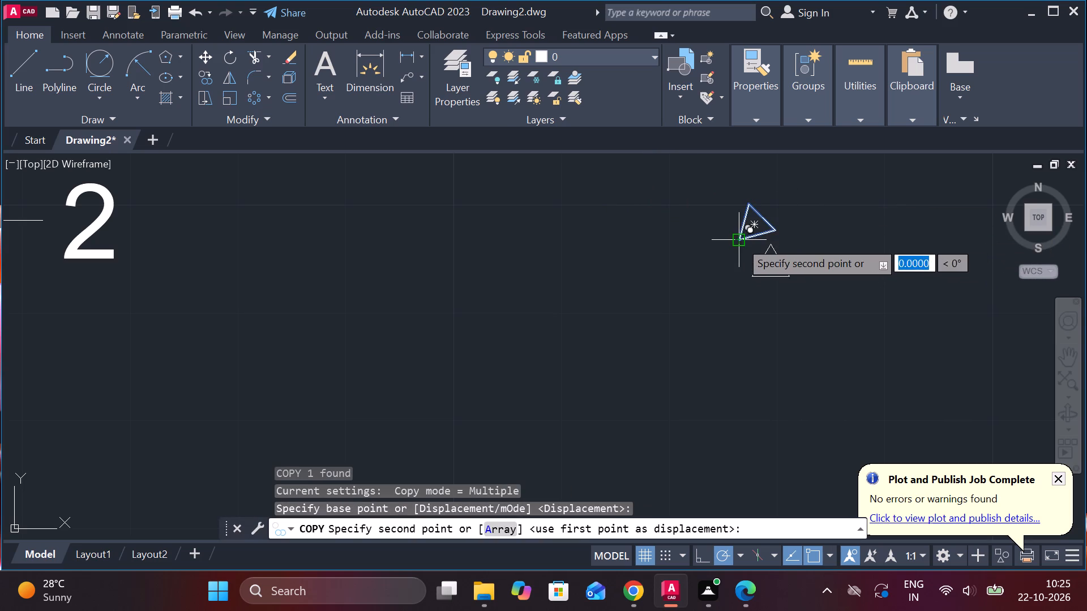
scroll(740, 240, down, 3)
middle_drag(464, 366, 567, 201)
middle_drag(590, 256, 647, 62)
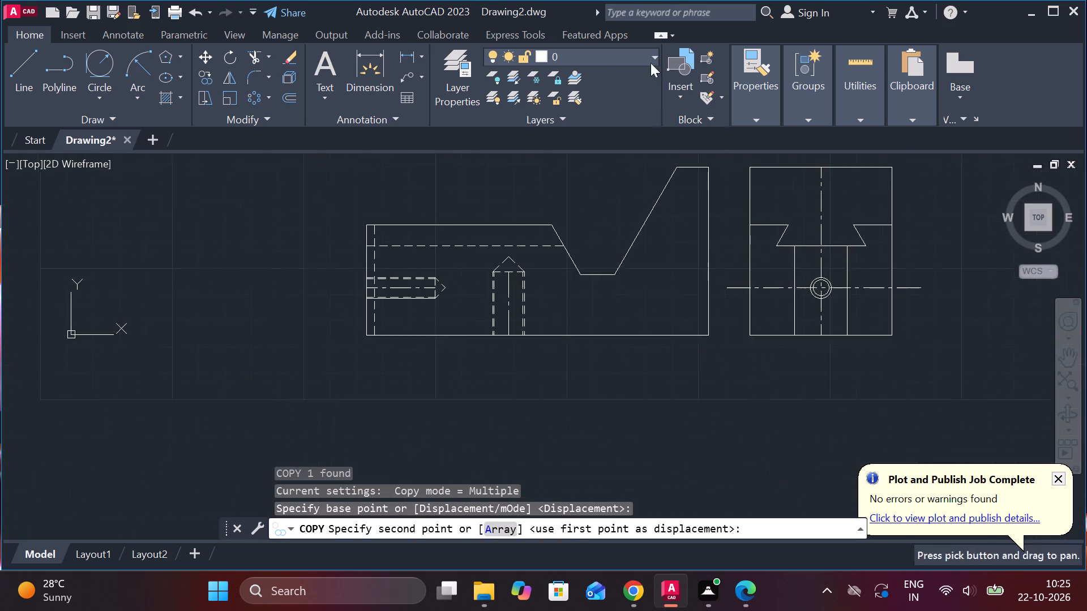
scroll(604, 228, up, 2)
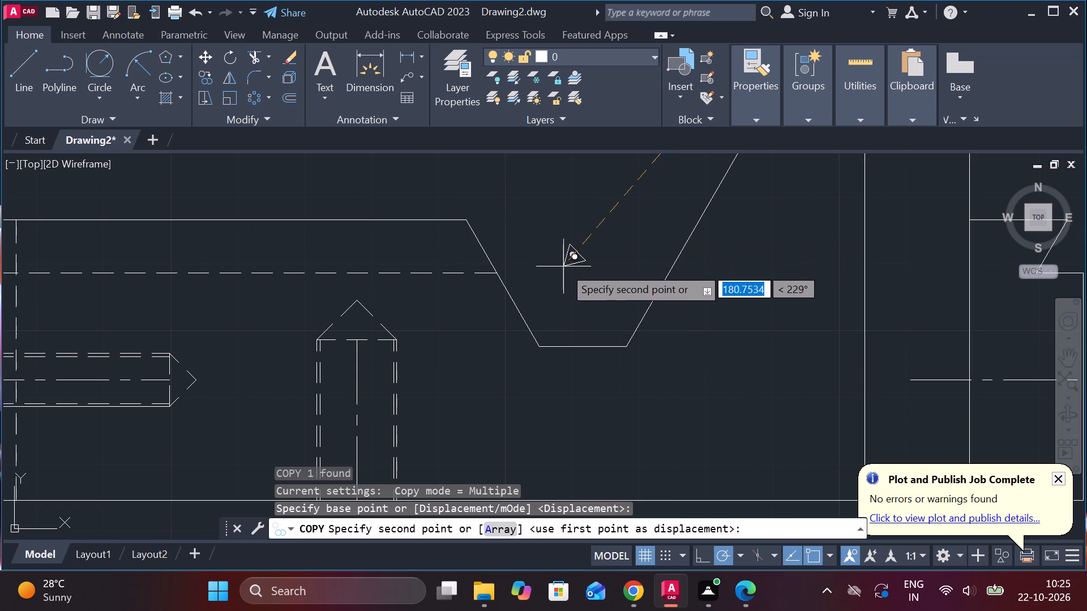
click(516, 298)
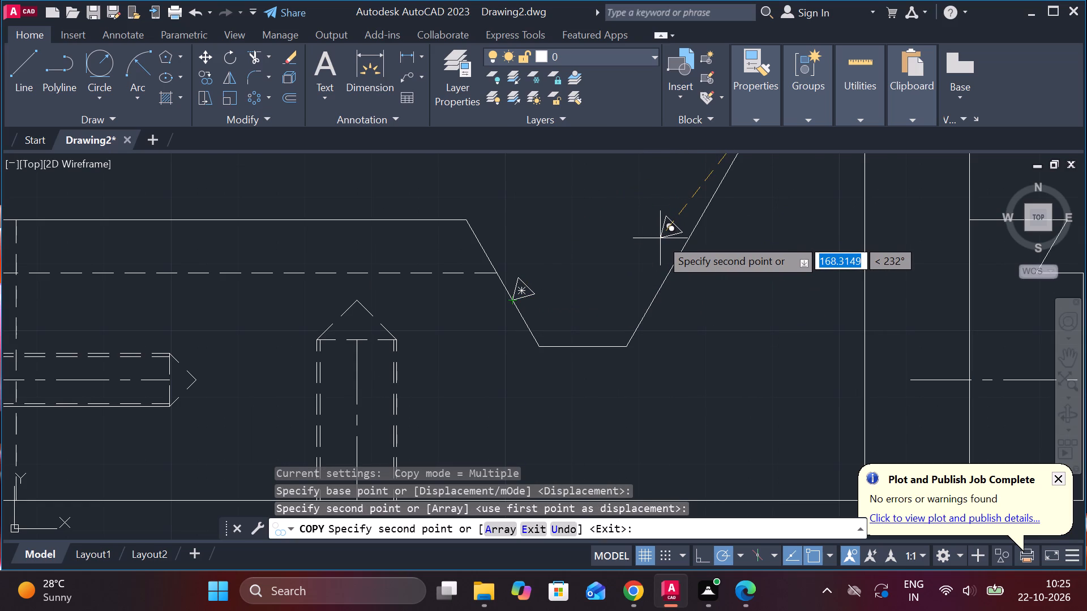
scroll(663, 238, up, 3)
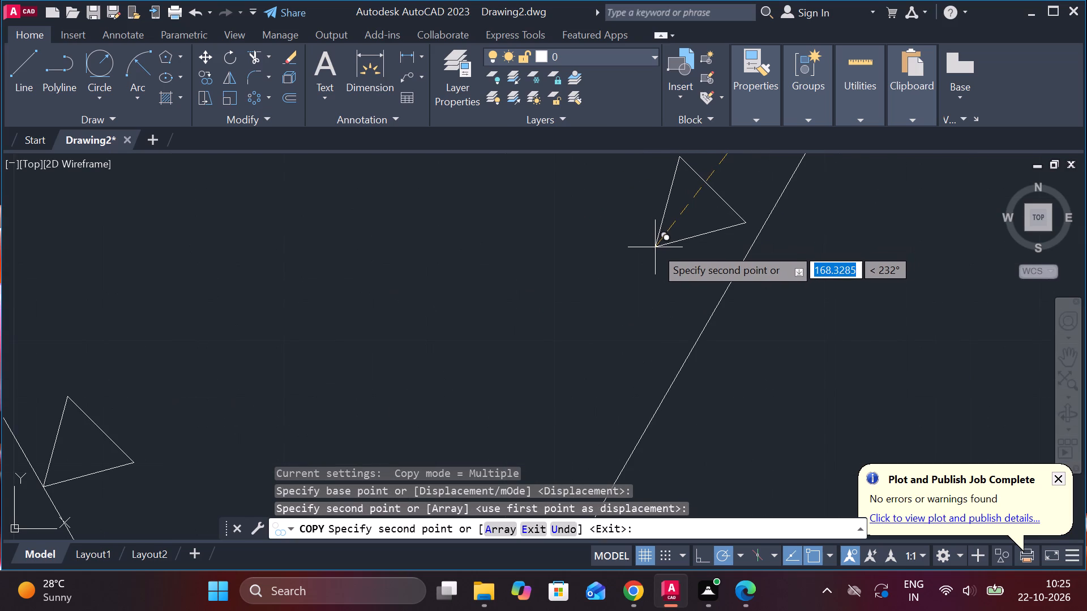
click(634, 247)
key(Escape)
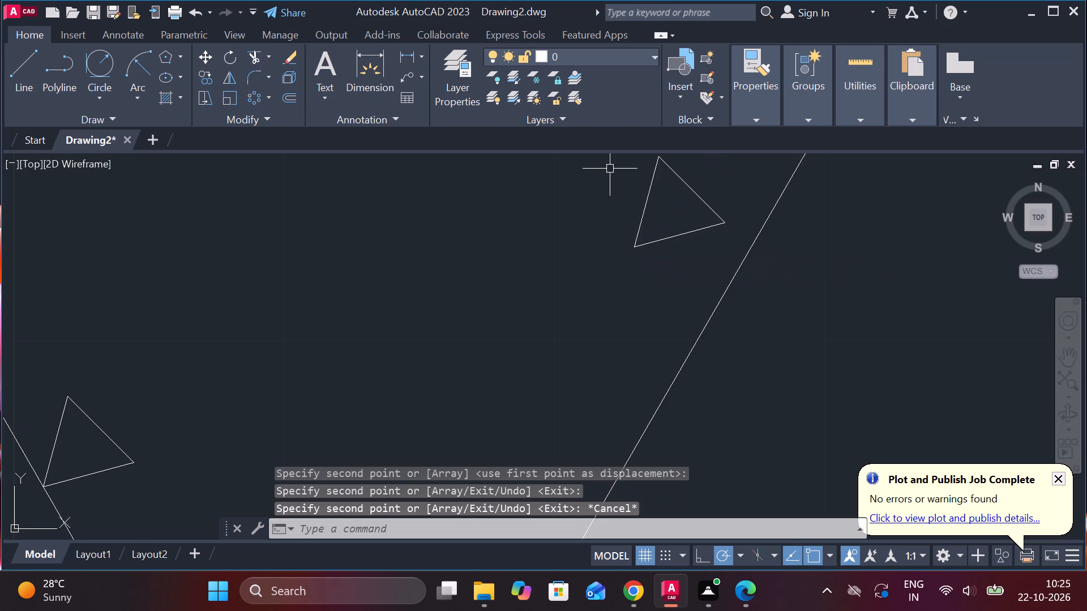
Move the second triangle copy by its right corner onto the V-notch's right sloping edge.
middle_drag(627, 214, 626, 240)
click(618, 172)
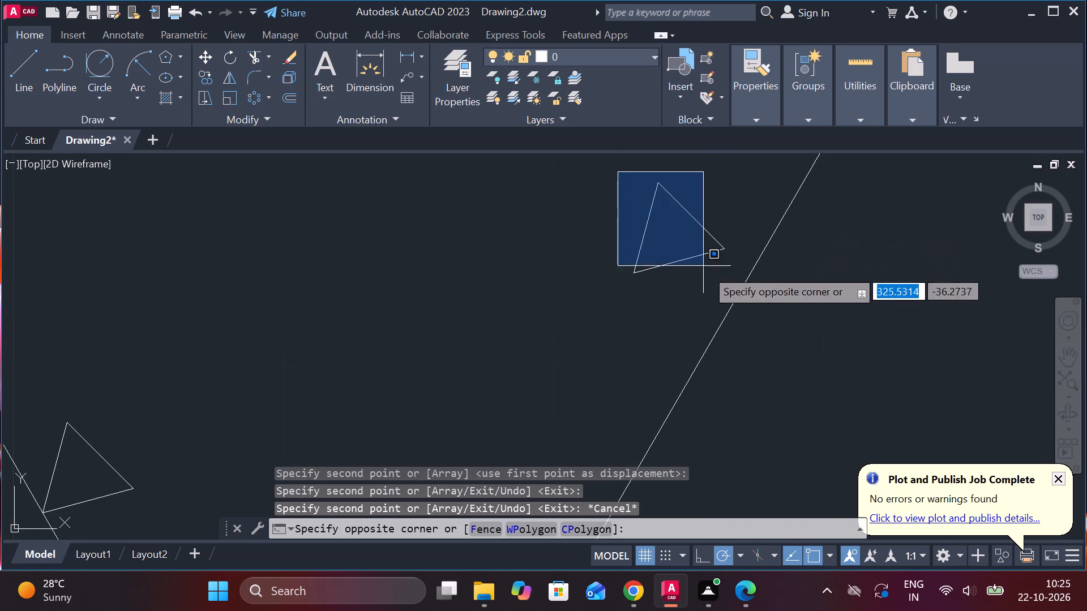
click(734, 291)
key(m)
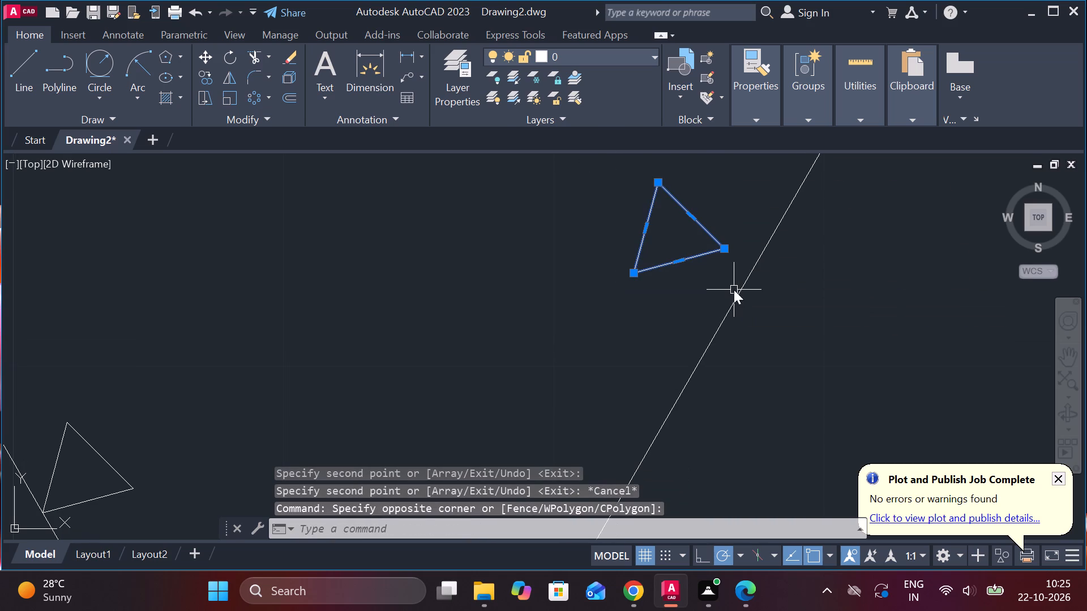
key(Return)
click(725, 252)
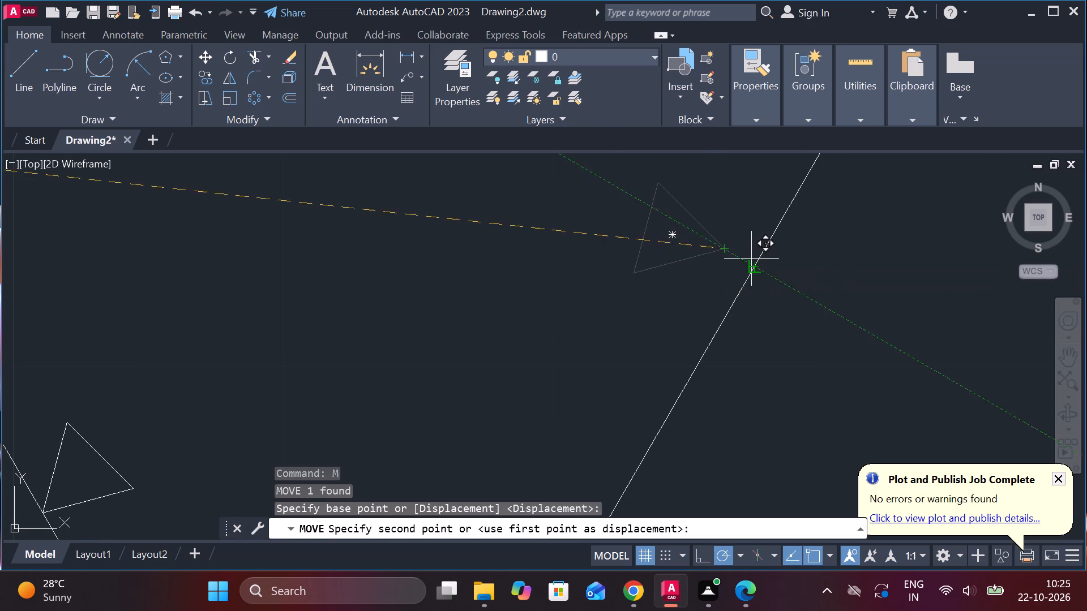
click(754, 261)
Rotate the remaining upright triangle of the spare symbol about its lower-left corner until it points straight down.
scroll(831, 268, down, 3)
middle_drag(841, 306, 815, 306)
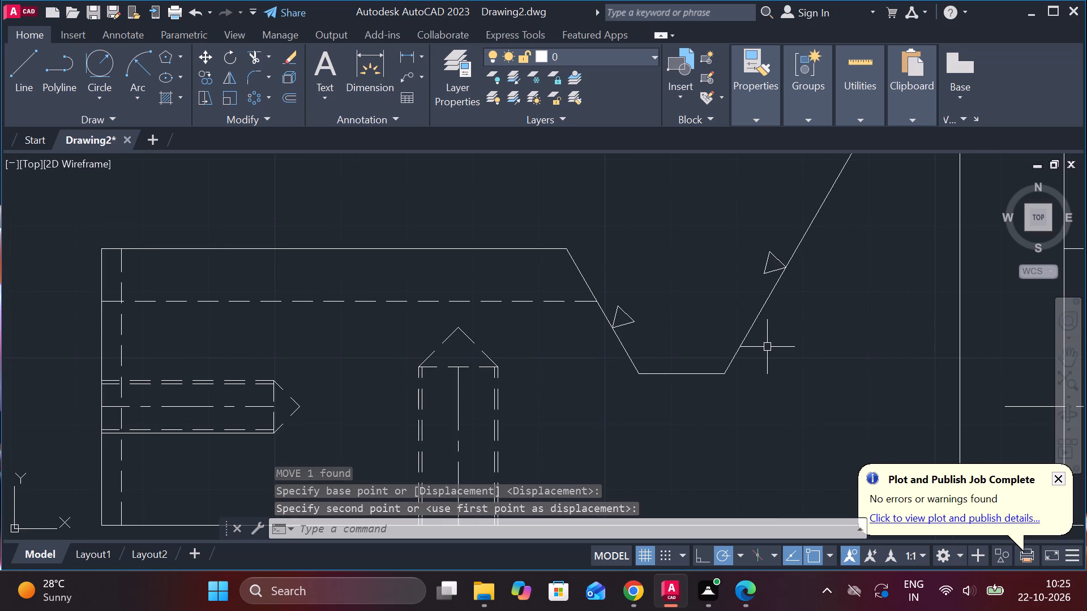
scroll(767, 347, down, 2)
middle_drag(810, 357, 582, 290)
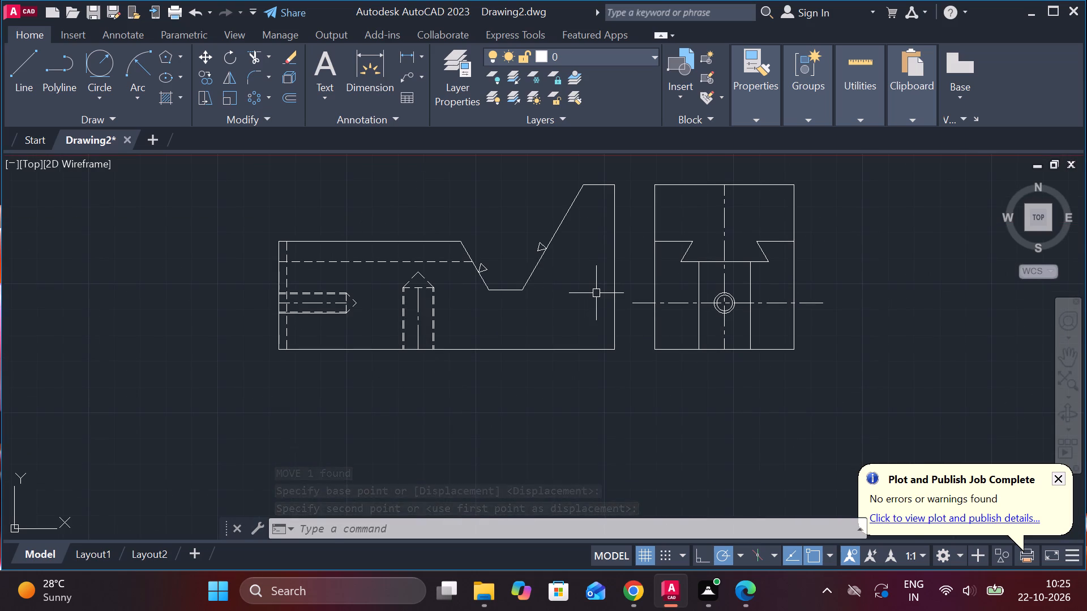
scroll(712, 276, up, 1)
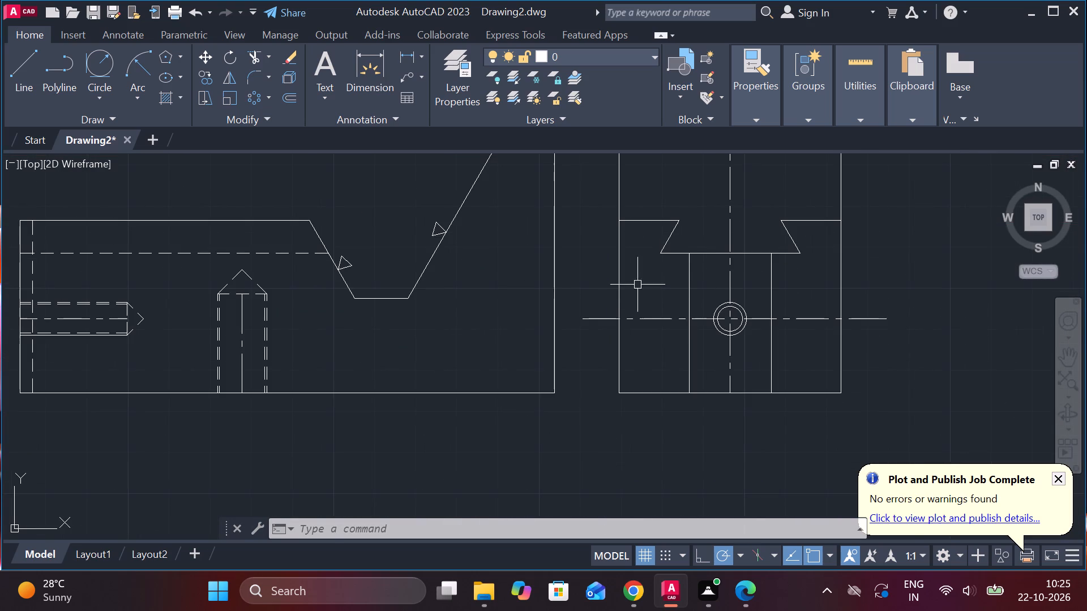
scroll(635, 291, down, 2)
middle_drag(829, 220, 730, 412)
scroll(621, 260, up, 4)
scroll(624, 210, up, 1)
middle_drag(624, 210, 600, 307)
scroll(597, 298, up, 2)
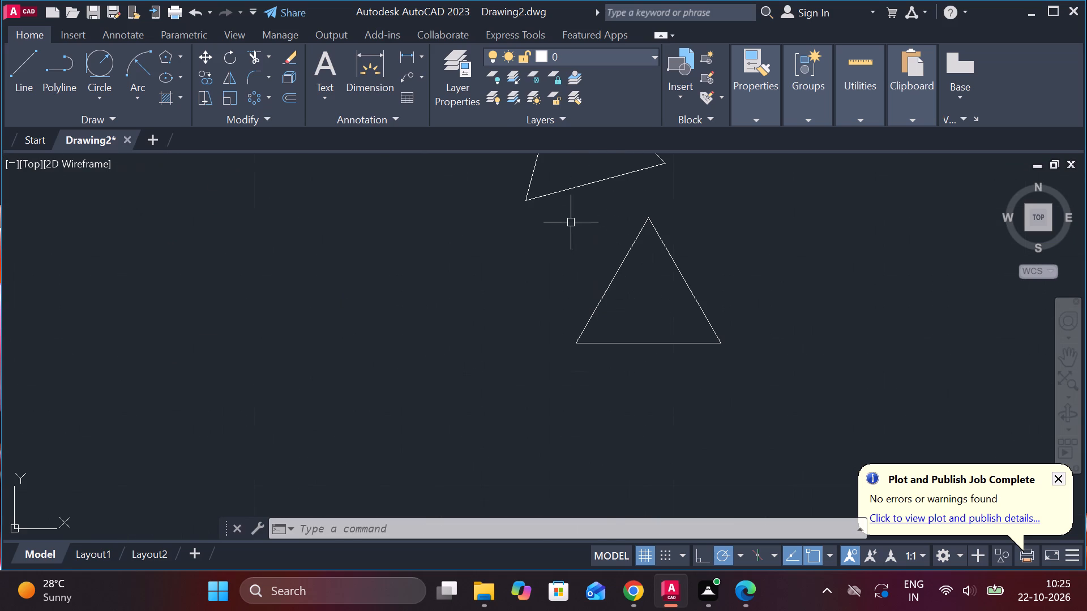
click(568, 218)
click(798, 403)
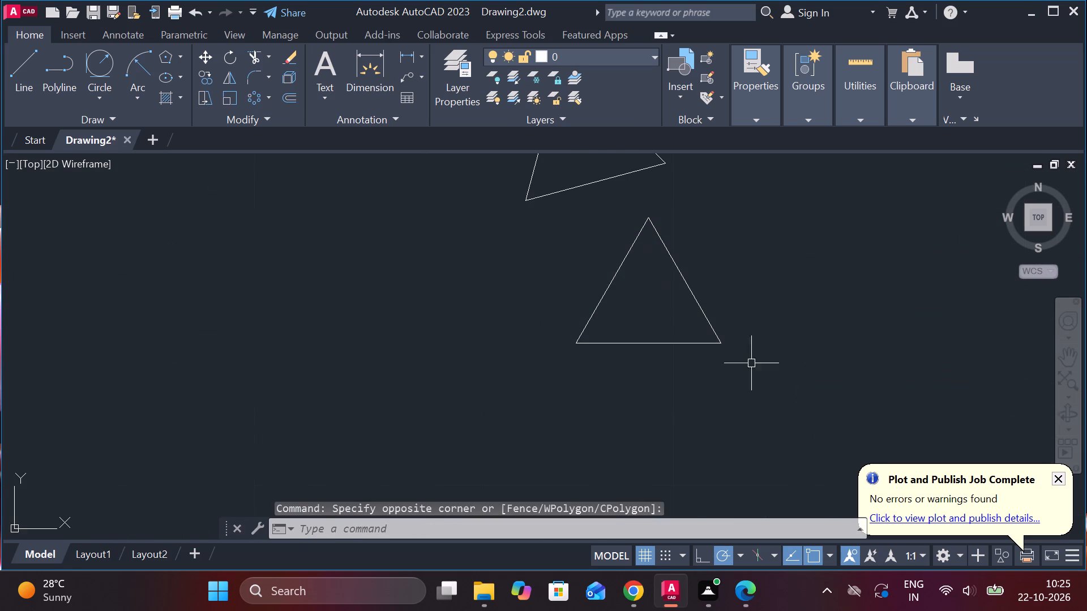
drag(785, 425, 722, 342)
click(508, 212)
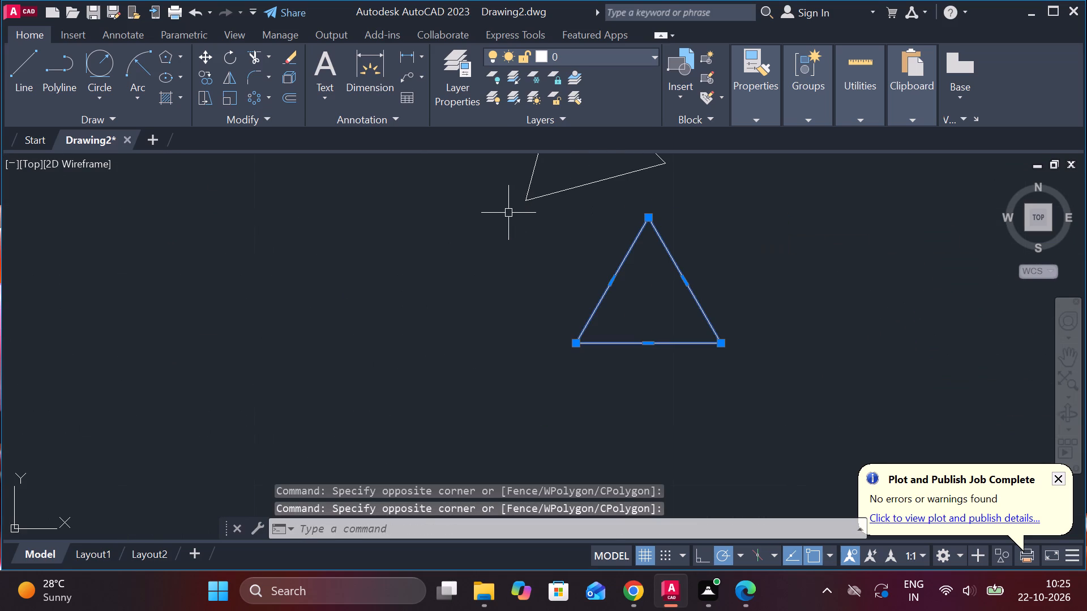
click(223, 60)
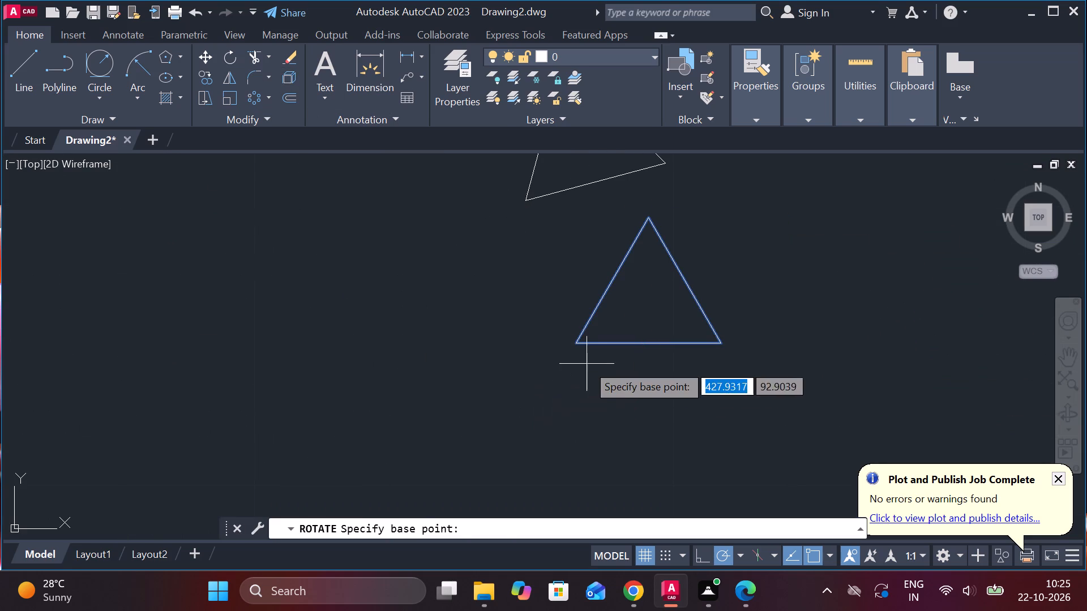
click(574, 351)
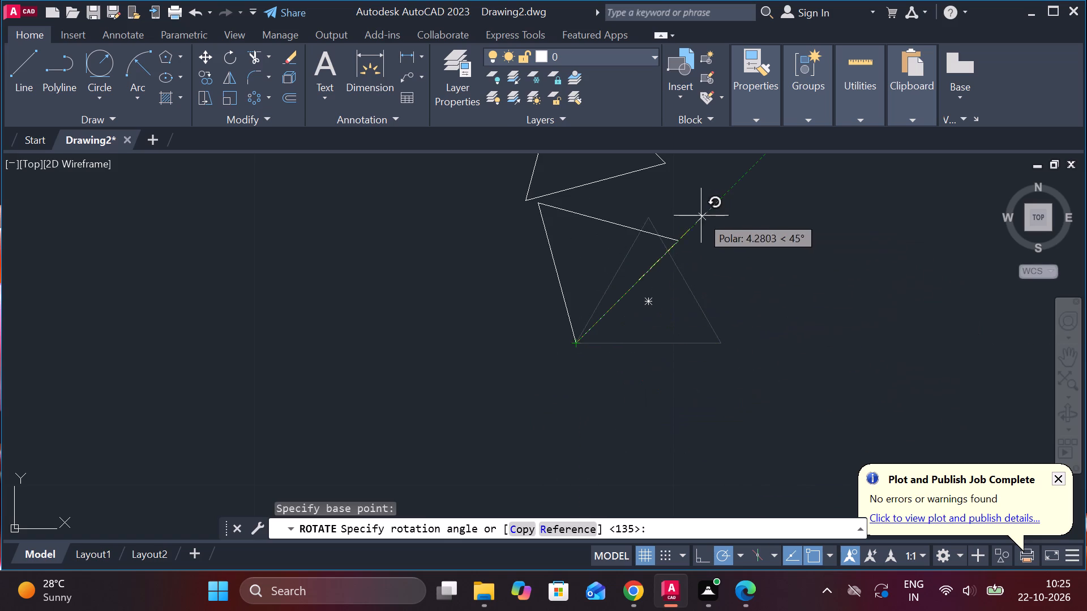
click(651, 216)
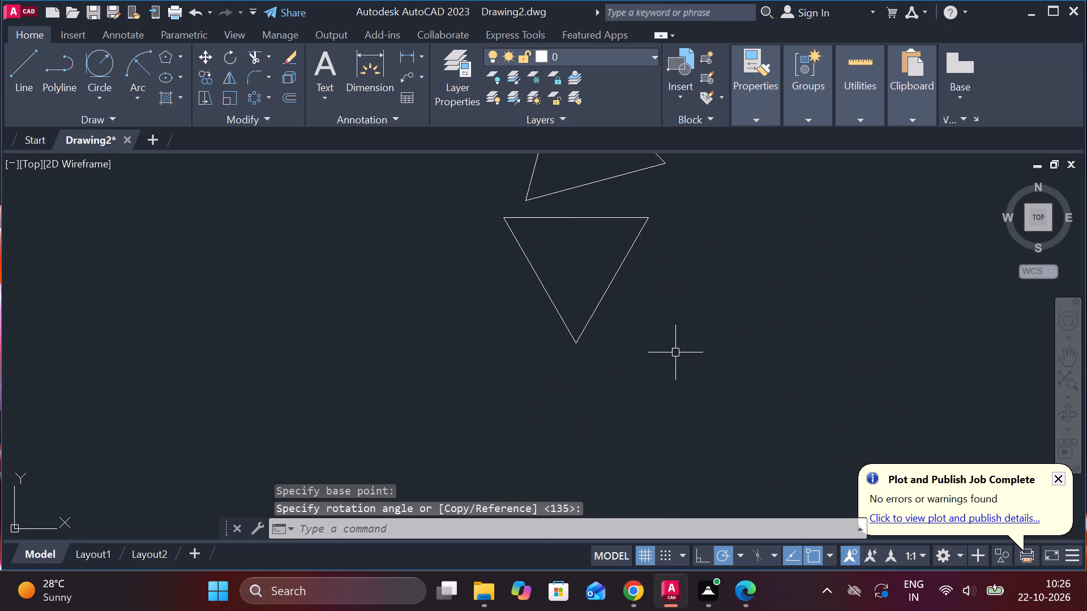
Copy the inverted triangle onto the left upper ledge and the bottom edge of the dovetail slot in the block's side view.
drag(679, 359, 673, 352)
click(473, 209)
text(CO)
key(Return)
click(585, 343)
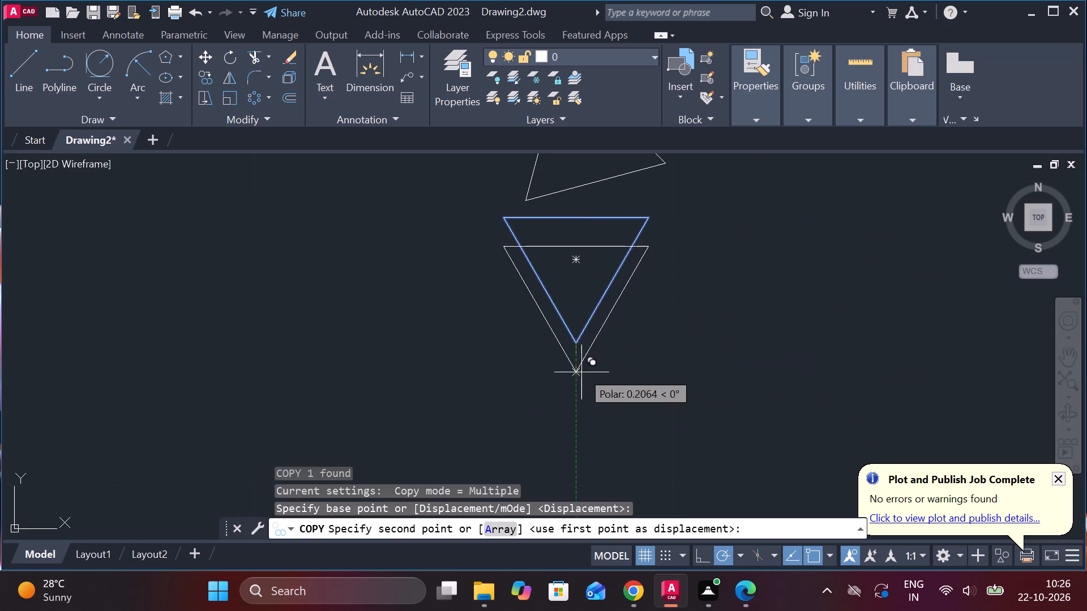
scroll(581, 373, down, 3)
middle_drag(597, 401, 610, 187)
middle_drag(573, 355, 665, 88)
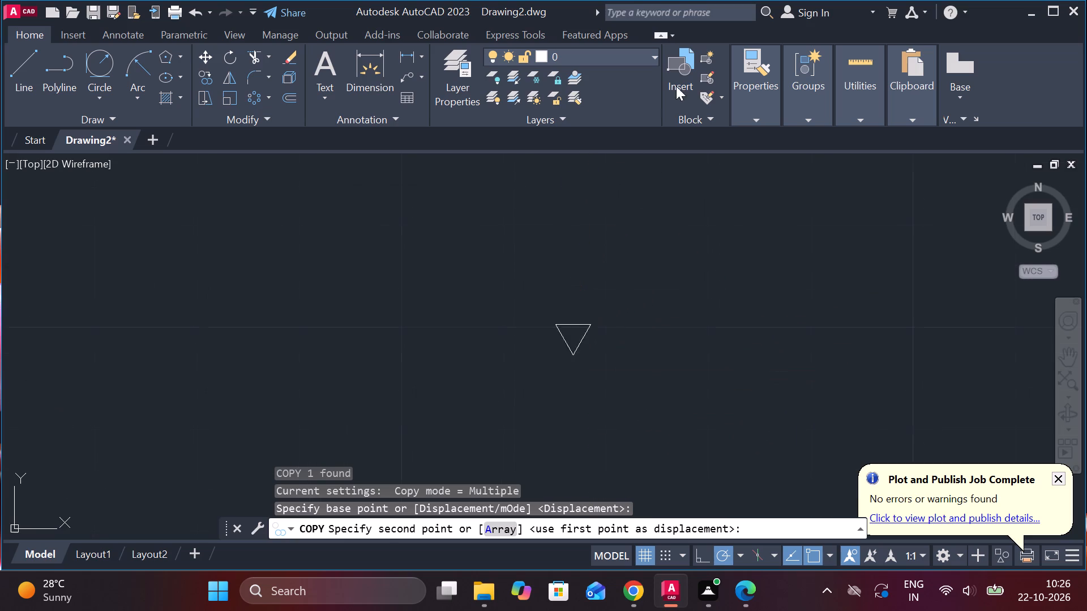
scroll(676, 91, down, 2)
scroll(649, 260, down, 3)
scroll(690, 282, down, 2)
scroll(664, 361, up, 4)
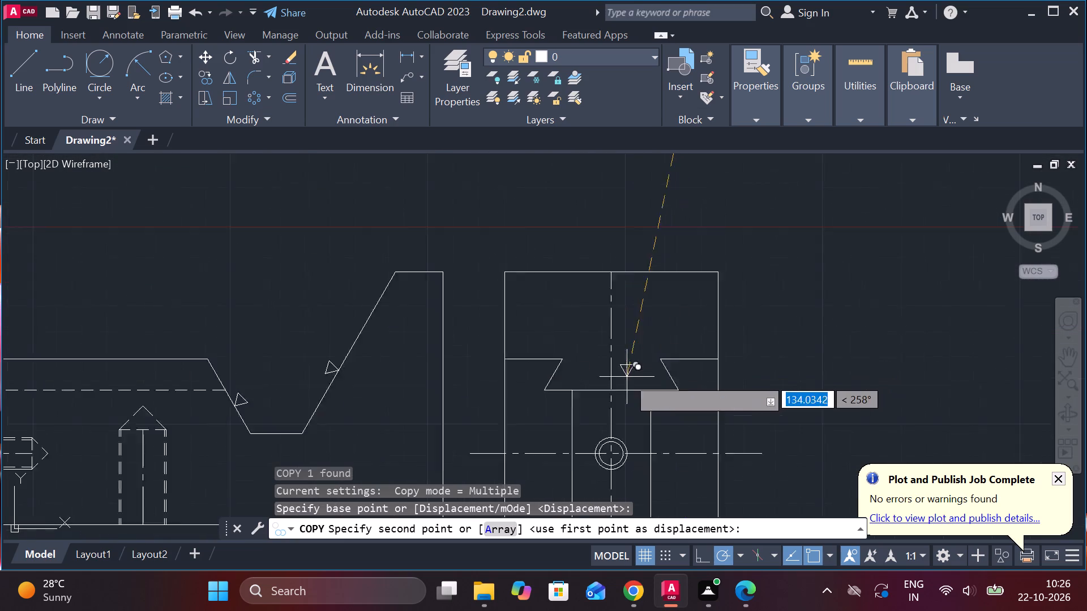
scroll(627, 377, up, 1)
scroll(477, 309, up, 1)
middle_drag(477, 309, 537, 279)
scroll(470, 282, up, 2)
middle_drag(481, 288, 563, 253)
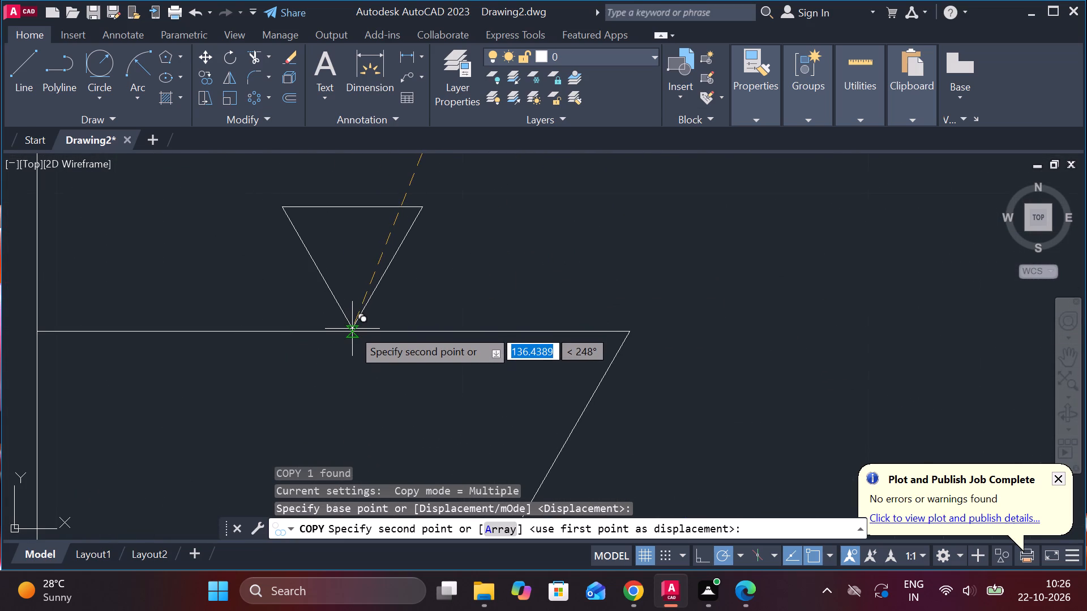
click(352, 333)
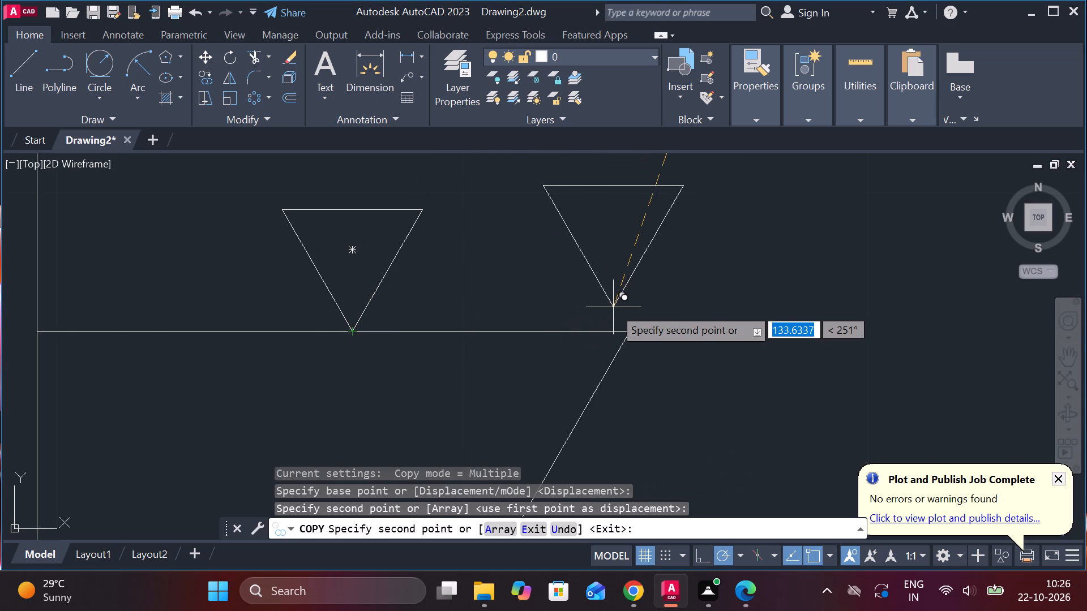
scroll(704, 312, down, 2)
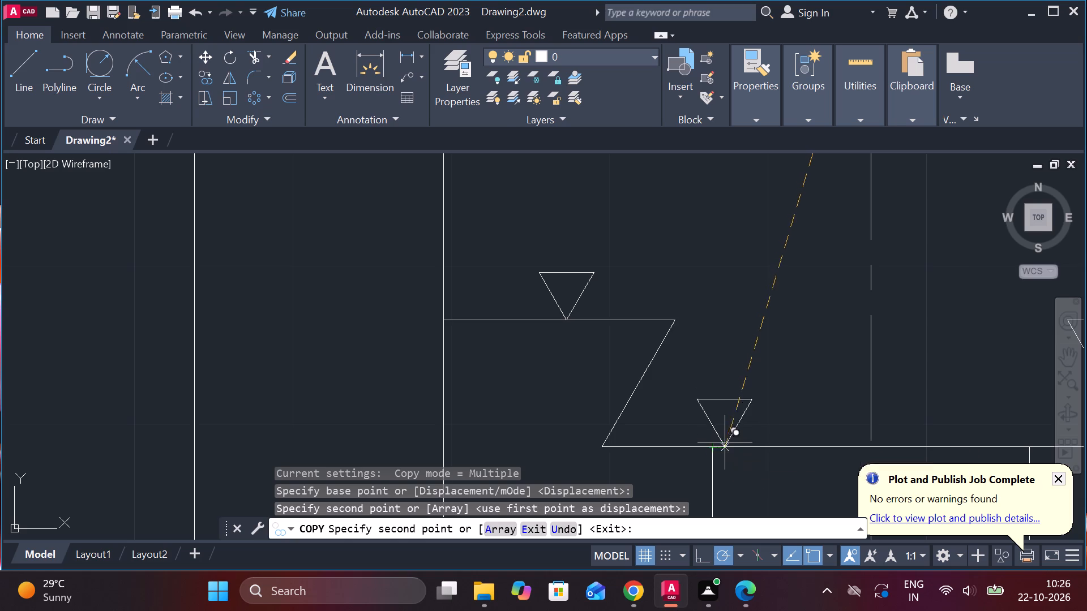
click(681, 447)
key(Escape)
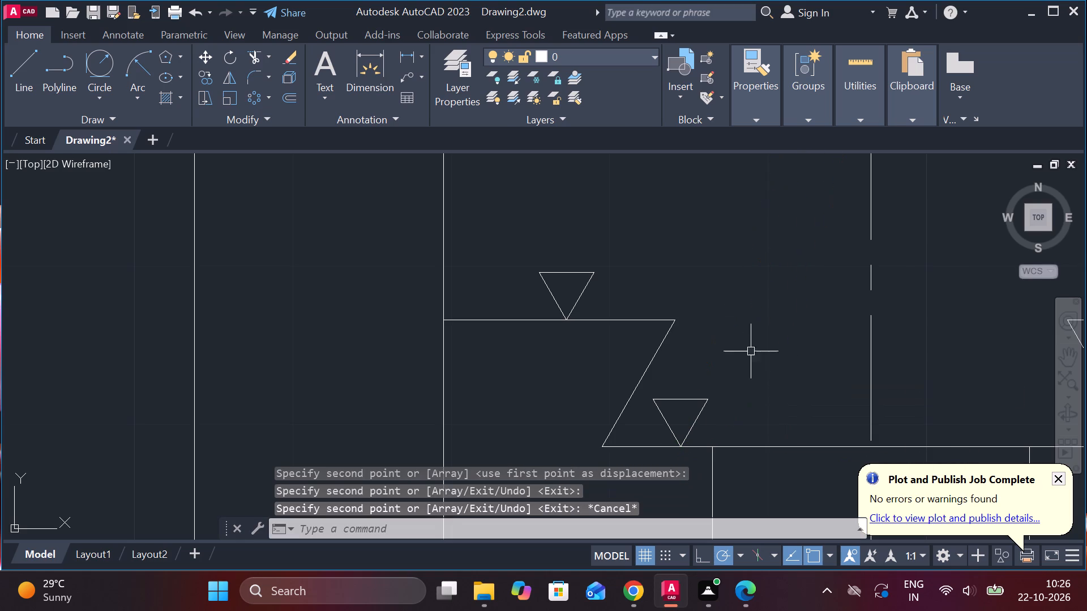
Copy the ledge triangle against the right corner of both the ledge and slot-bottom triangles, forming double-triangle symbols in the side view.
click(510, 243)
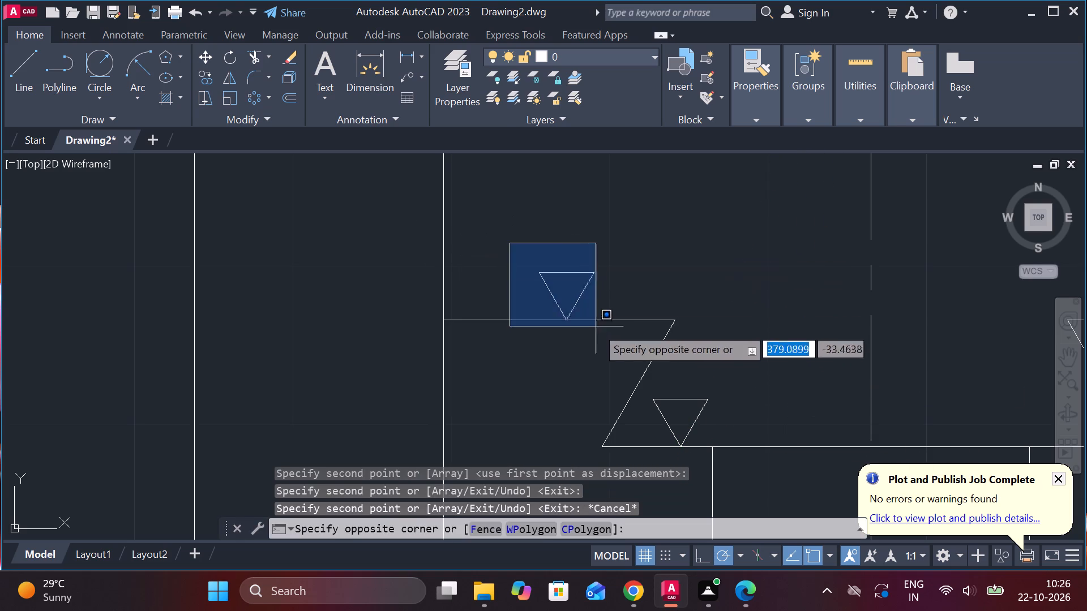
click(602, 340)
text(CO)
key(Return)
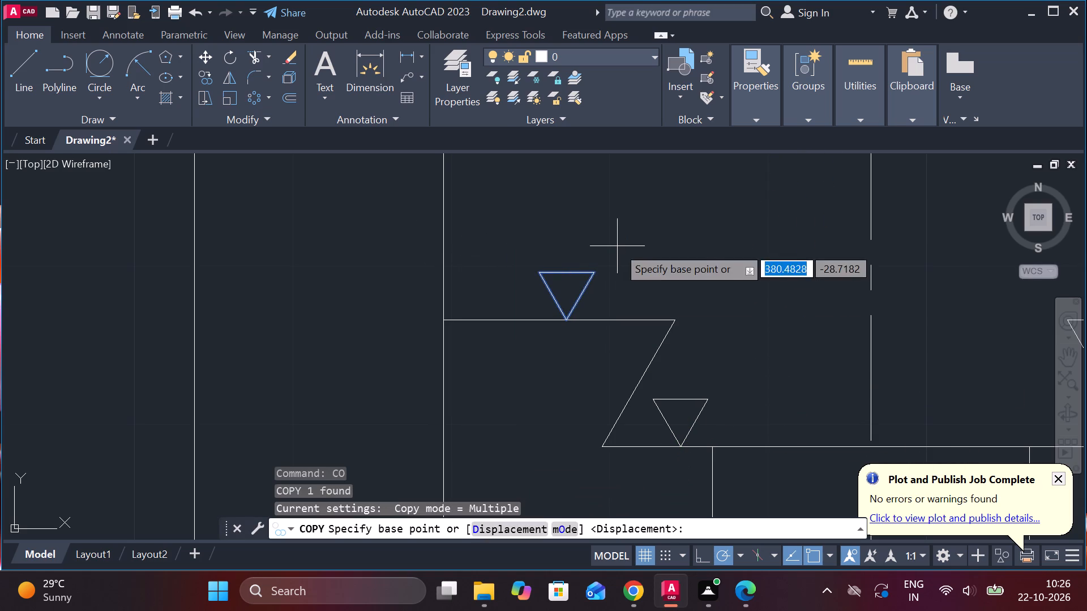
click(533, 268)
click(595, 273)
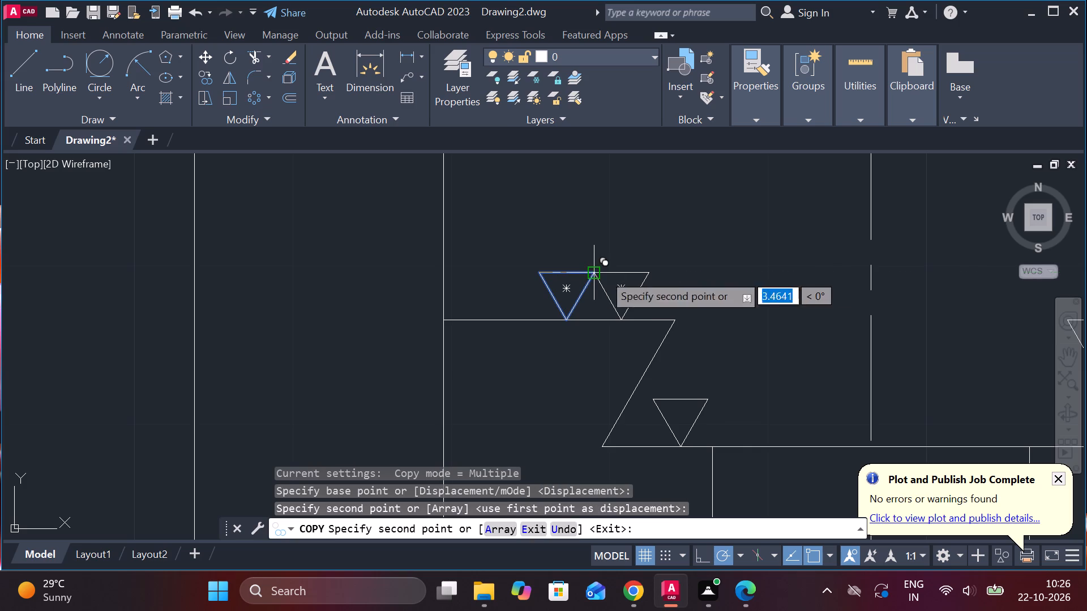
click(709, 401)
scroll(793, 375, down, 3)
key(Escape)
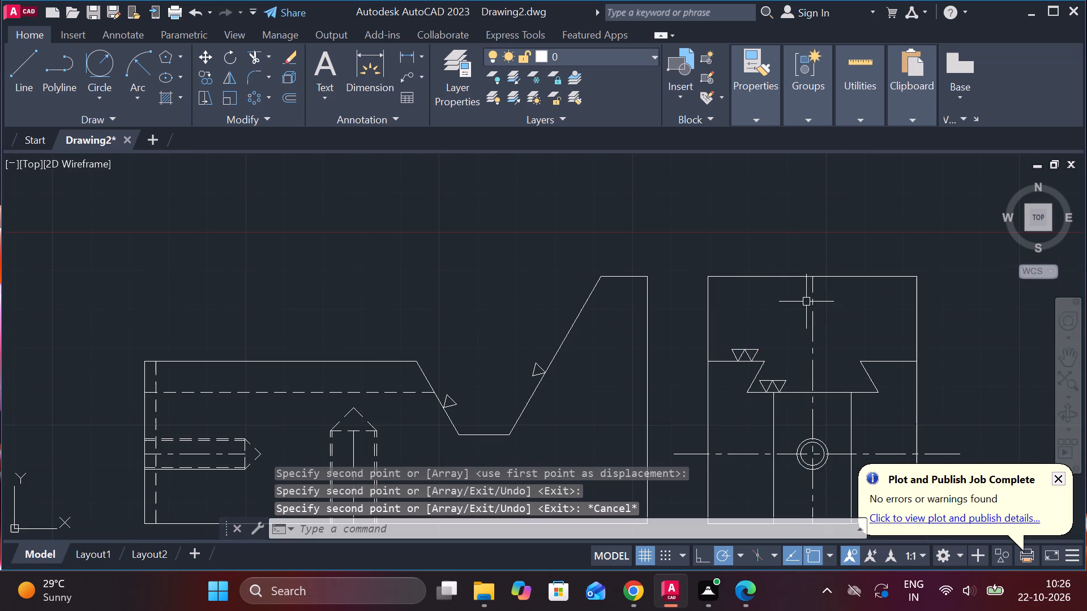
Add a linear dimension for the front view's overall length, placed well below the bottom edge.
scroll(852, 351, down, 2)
middle_drag(860, 369, 423, 267)
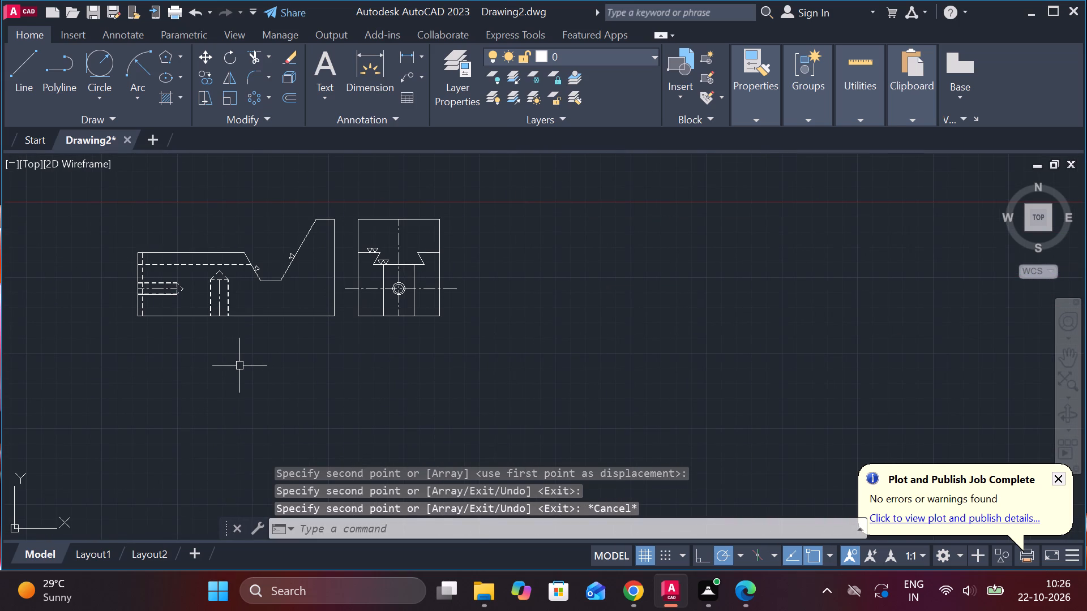
scroll(232, 383, up, 1)
middle_drag(264, 381, 733, 404)
scroll(284, 382, up, 1)
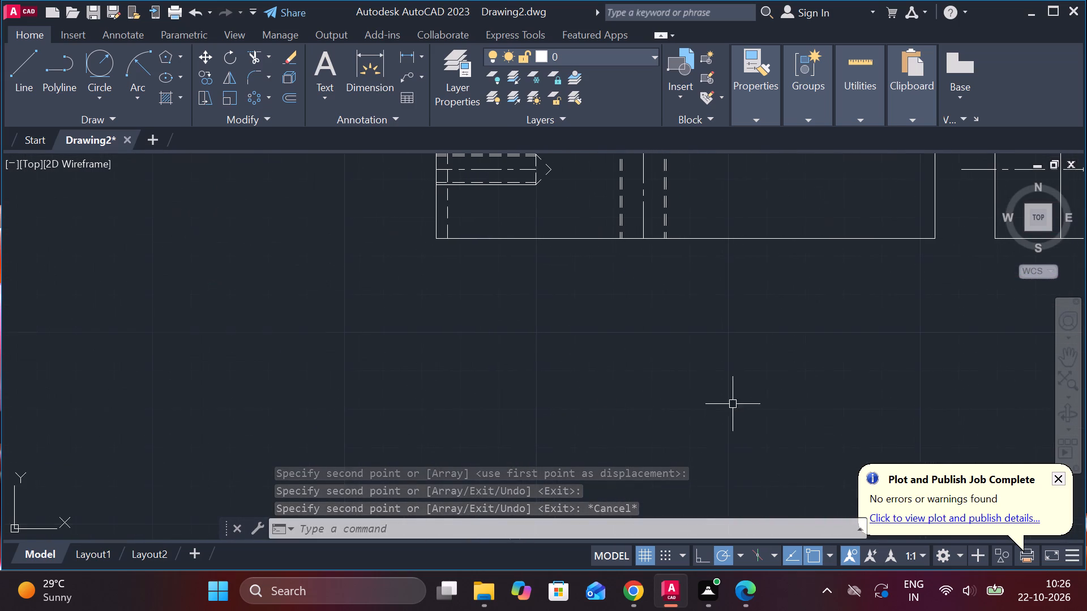
click(412, 66)
click(404, 59)
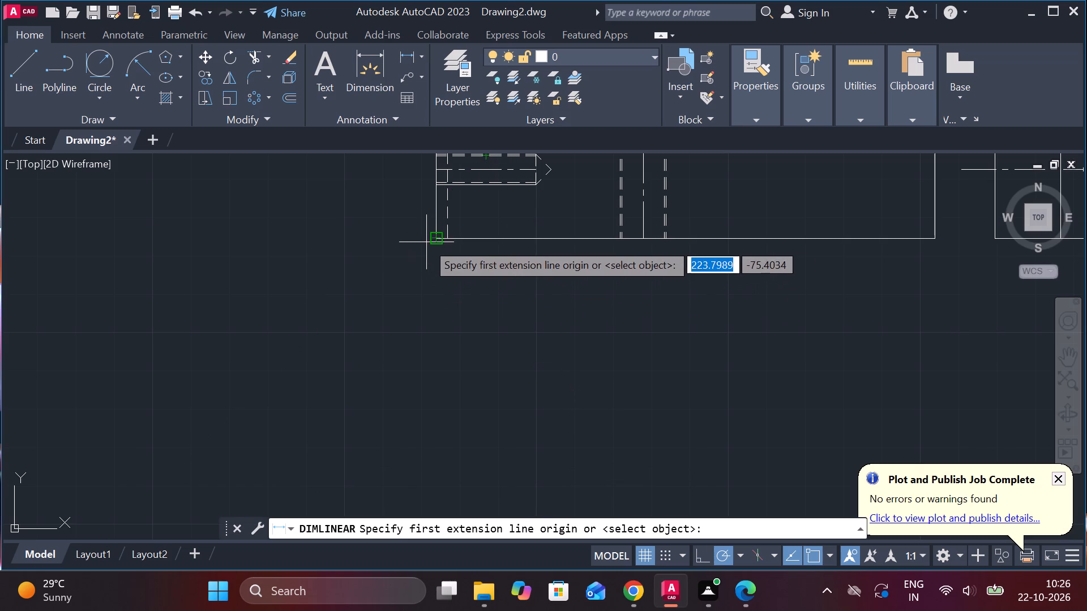
click(426, 242)
click(934, 239)
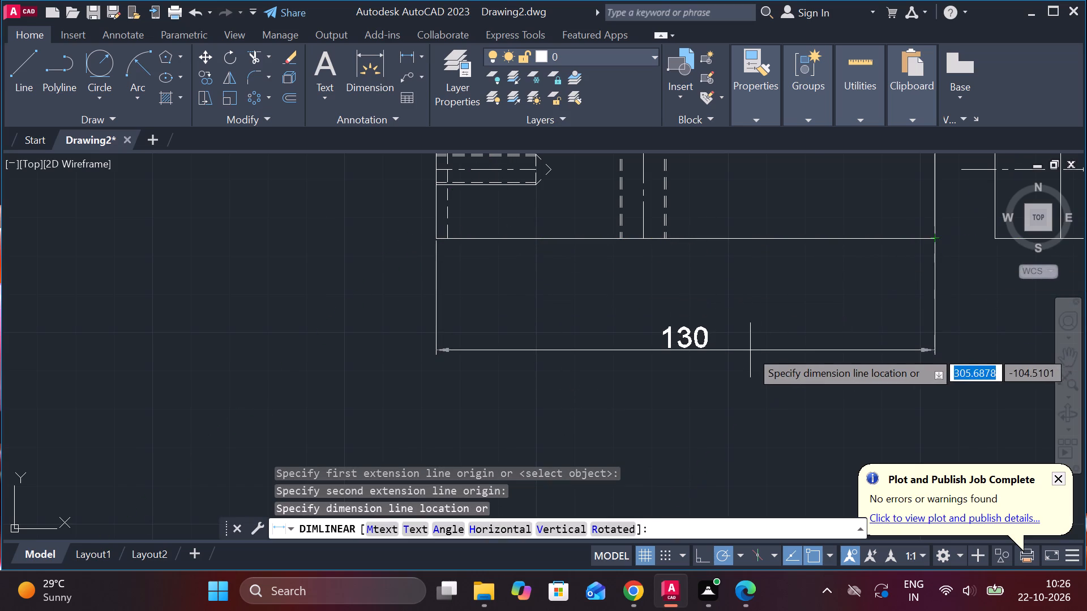
click(670, 368)
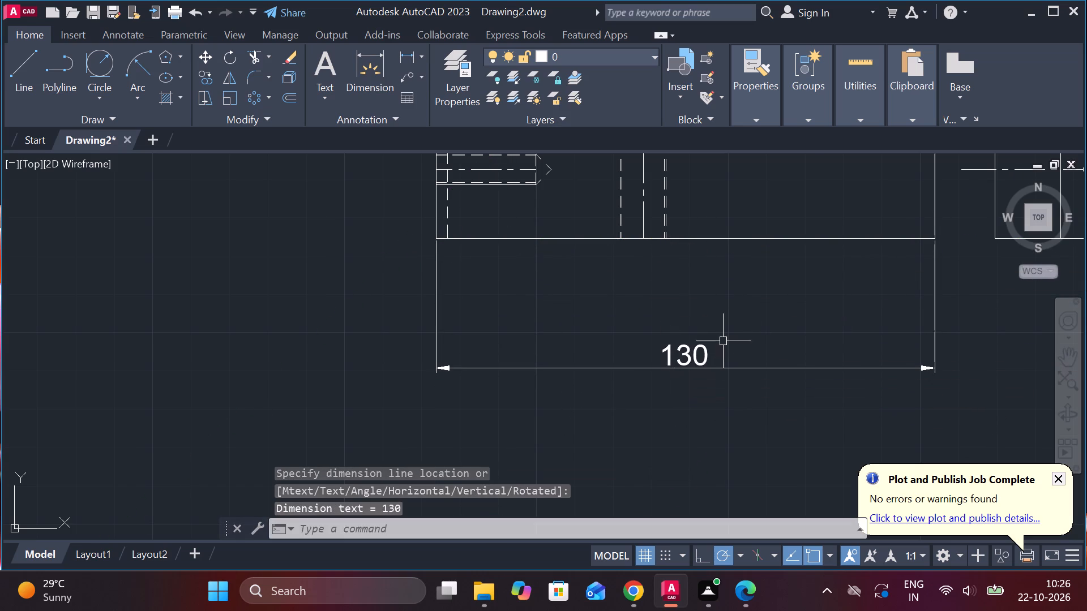
Dimension the horizontal distance from the front view's left edge to the vertical hole's centreline, above the overall length dimension.
key(space)
click(637, 238)
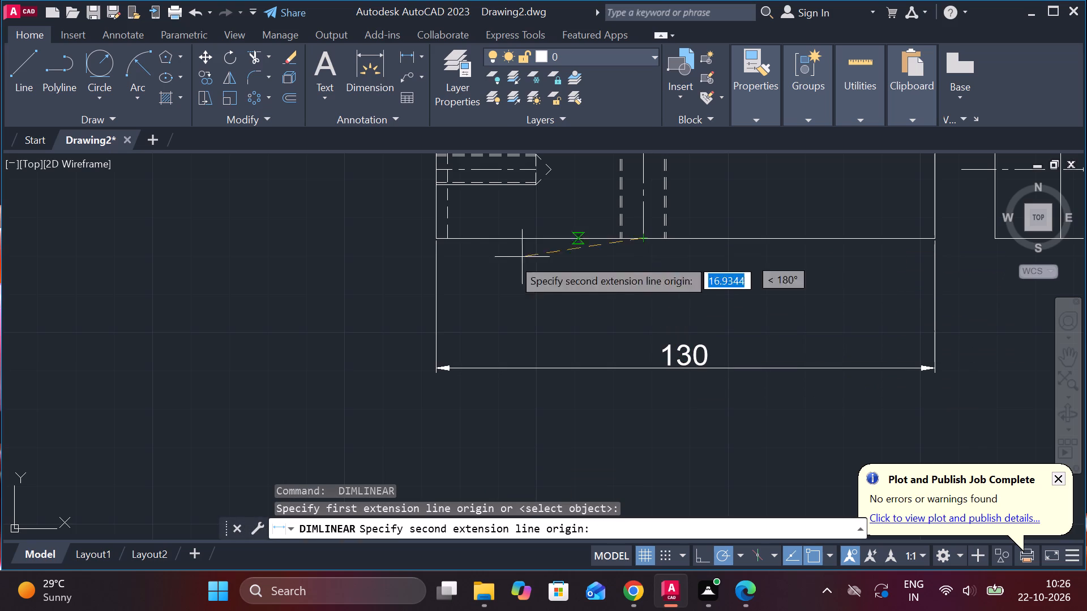
click(435, 242)
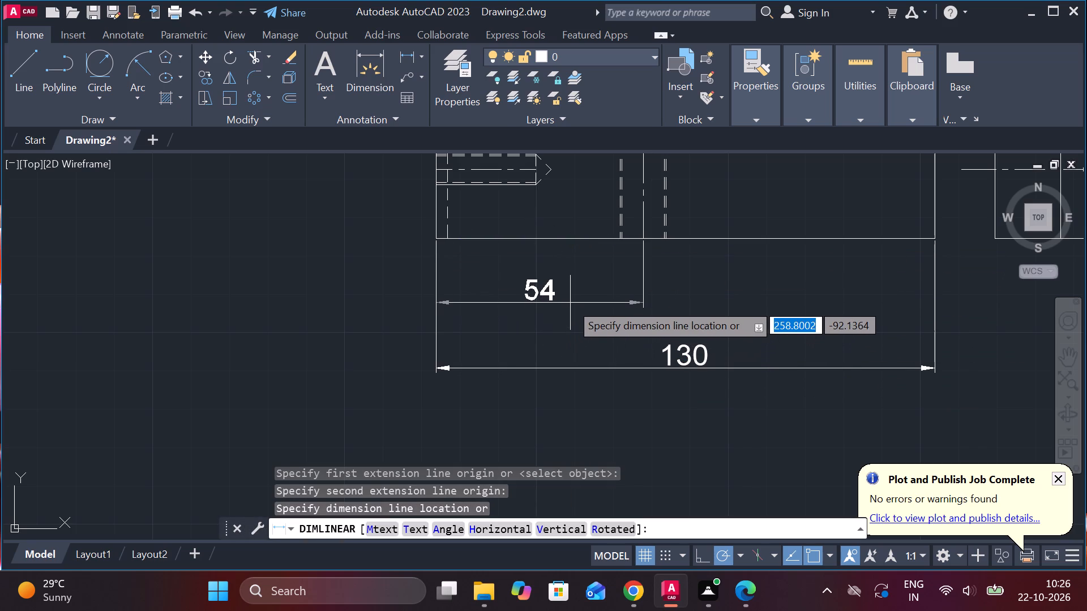
click(570, 309)
Dimension the vertical hole's outer width just below the front view's bottom edge.
key(space)
scroll(620, 248, up, 3)
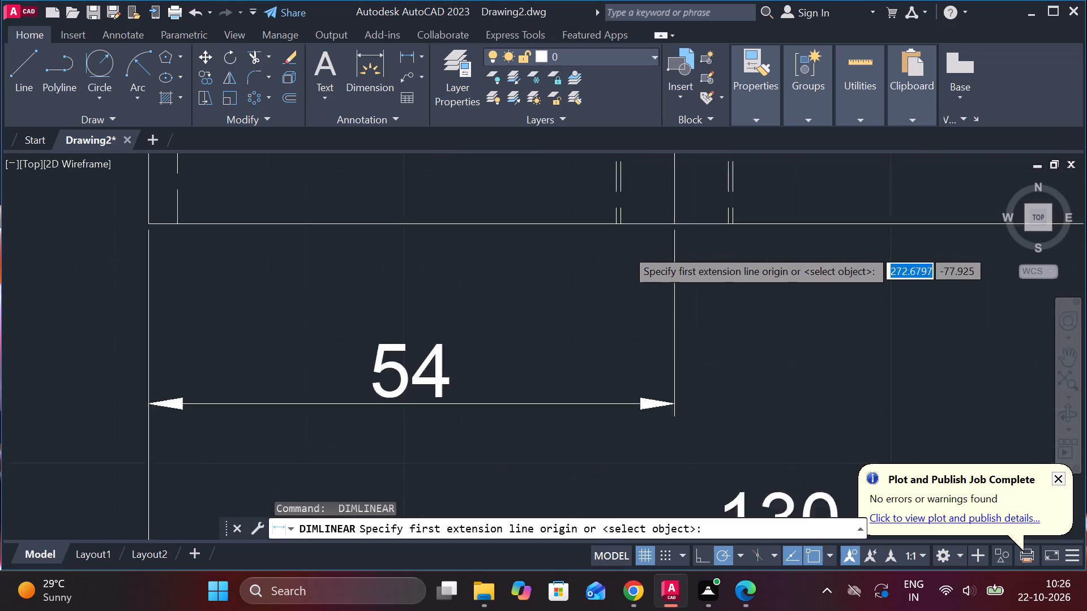
click(608, 213)
click(799, 218)
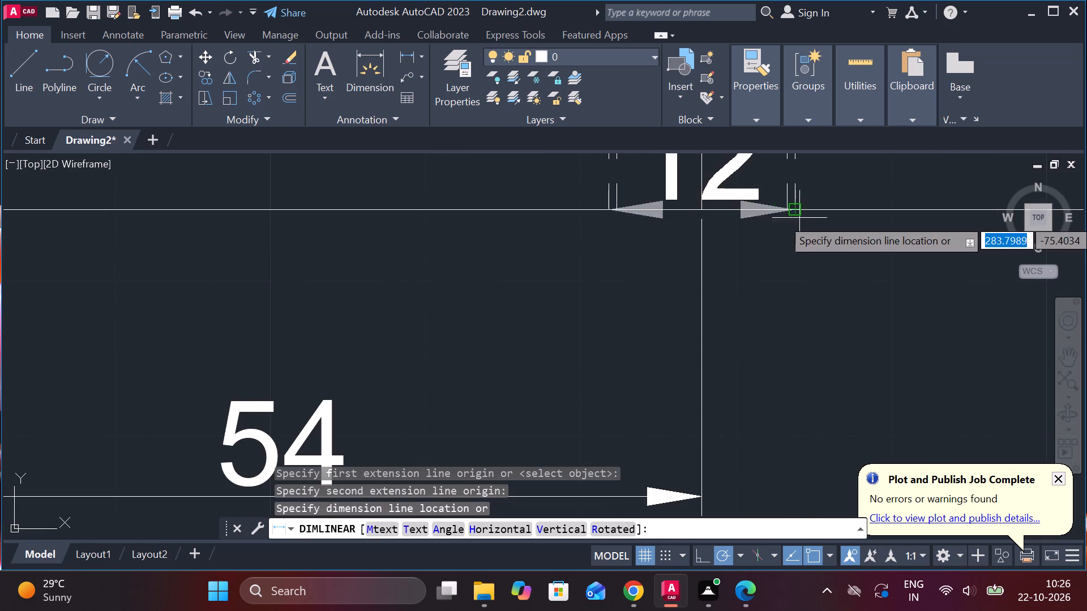
click(727, 380)
Dimension the vertical hole's depth from its shoulder to the bottom edge, placed to the right of the hole.
scroll(768, 360, down, 2)
scroll(754, 358, up, 1)
middle_drag(780, 333, 657, 458)
key(space)
scroll(692, 220, down, 1)
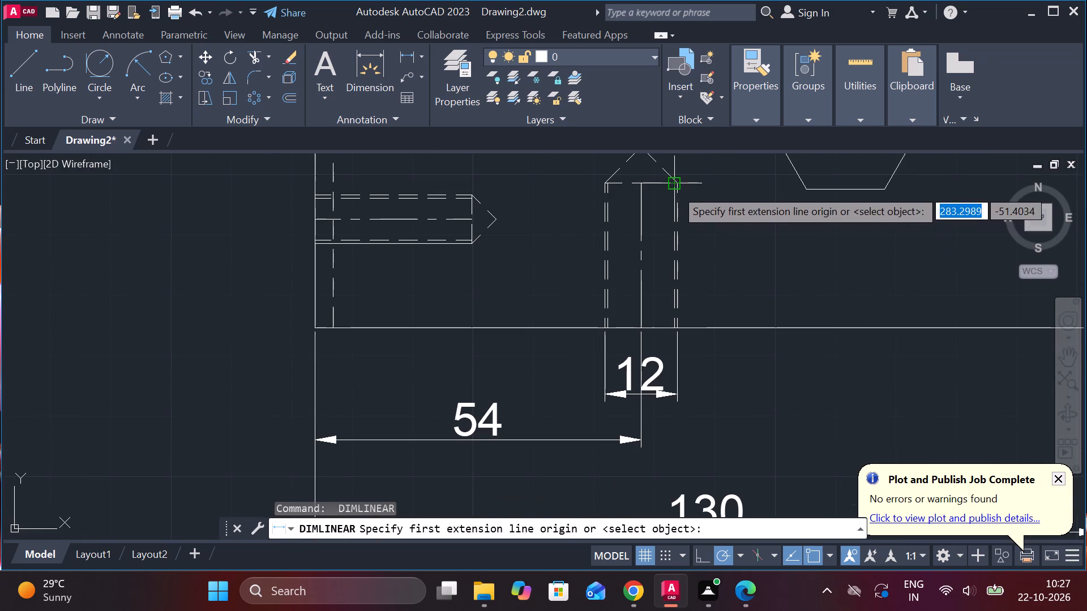
click(675, 188)
click(671, 325)
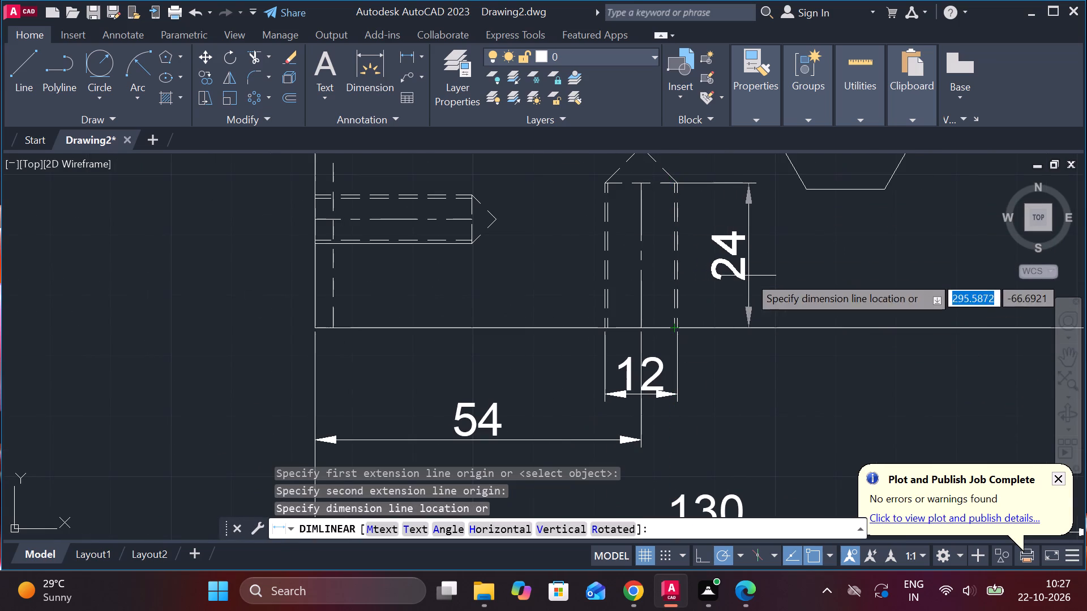
click(739, 276)
Change the vertical hole's width dimension text to the thread designation M12.
double_click(632, 376)
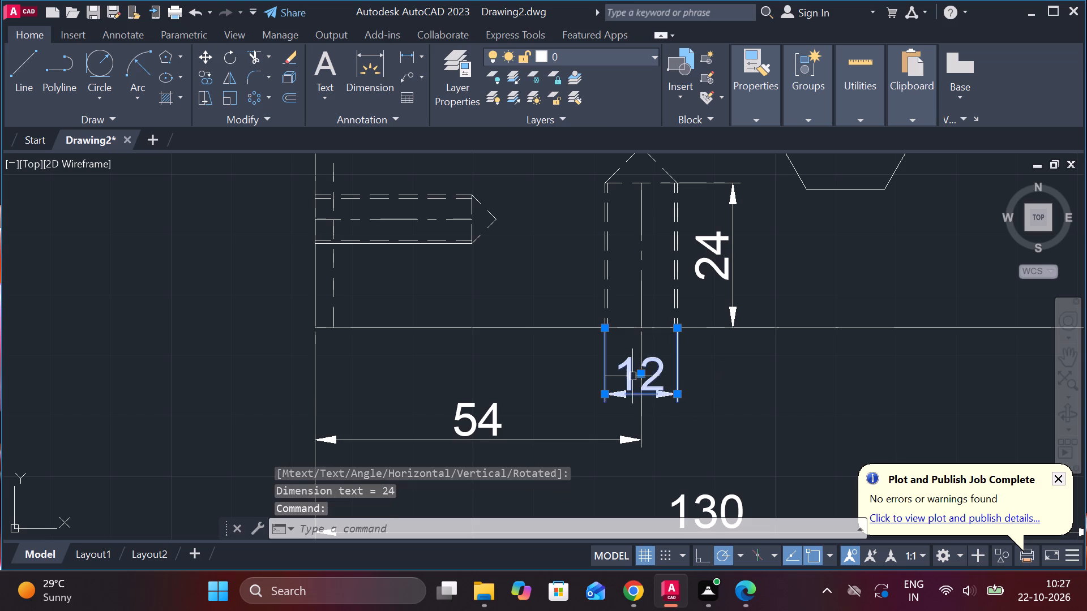
key(comma)
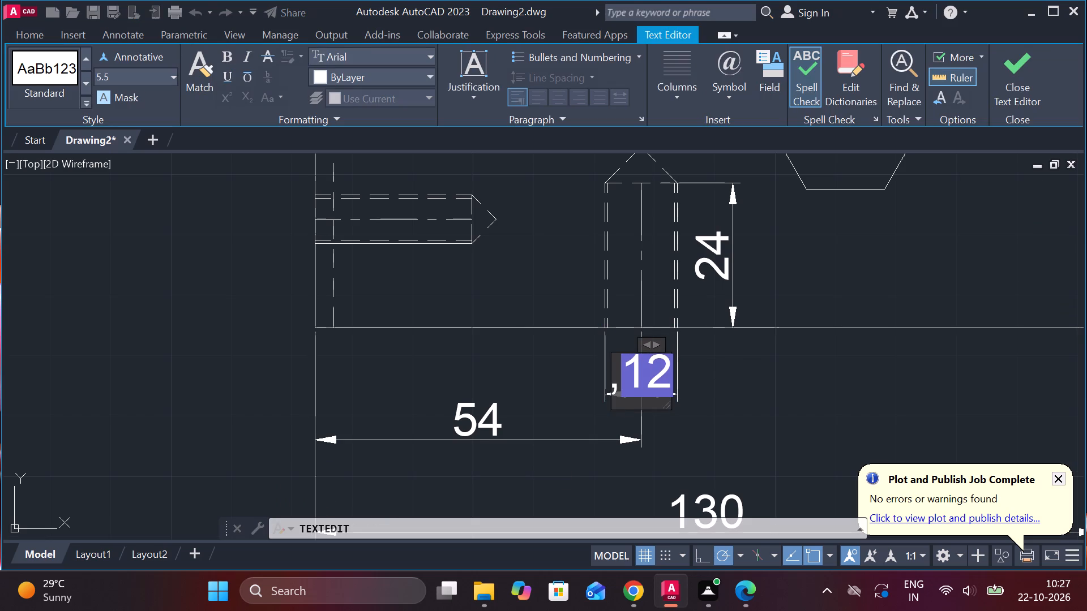
key(BackSpace)
key(m)
click(1027, 97)
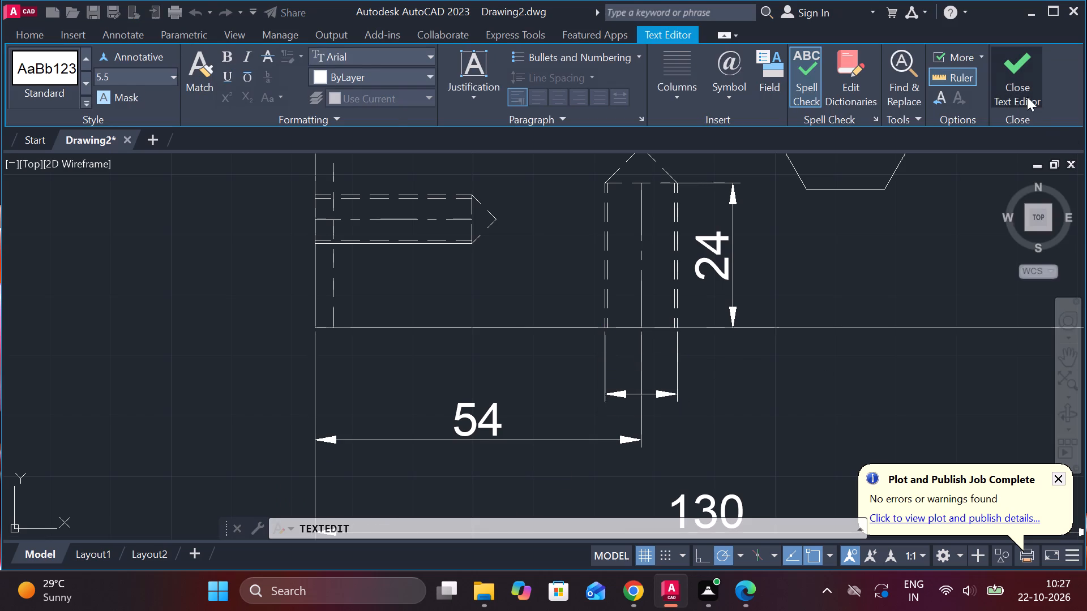
Dimension the horizontal hole's outer diameter at the front view's left edge, placed outside the block.
scroll(829, 353, down, 1)
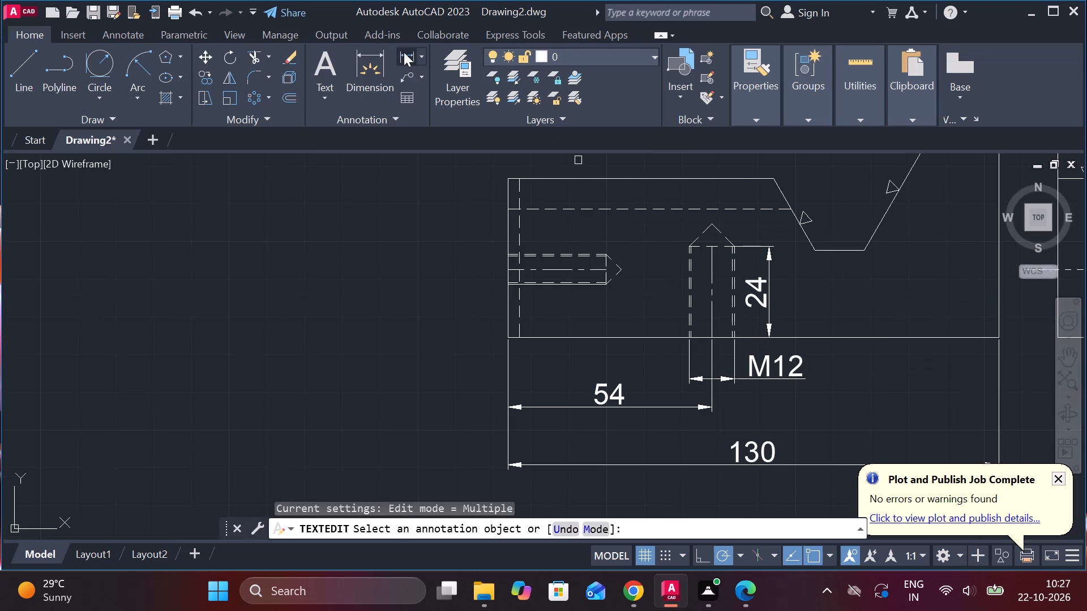
click(403, 52)
scroll(587, 255, up, 2)
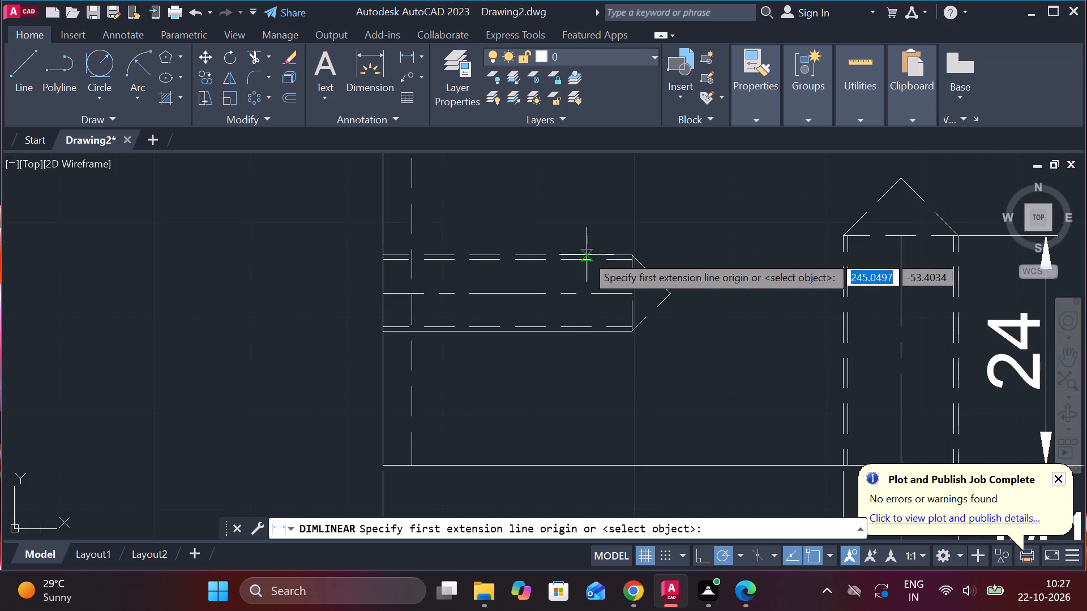
click(376, 248)
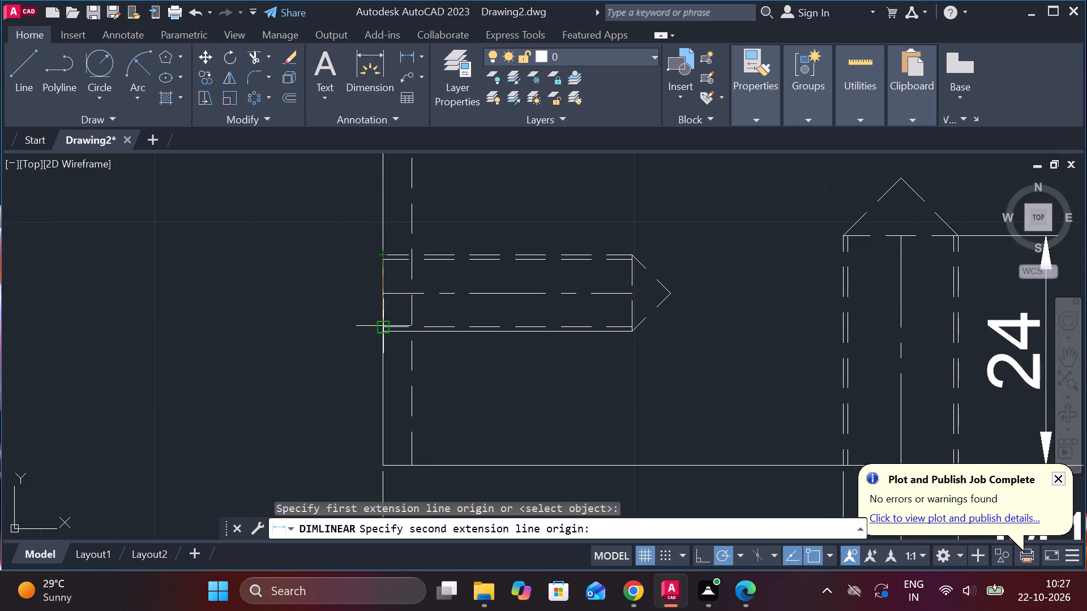
click(384, 330)
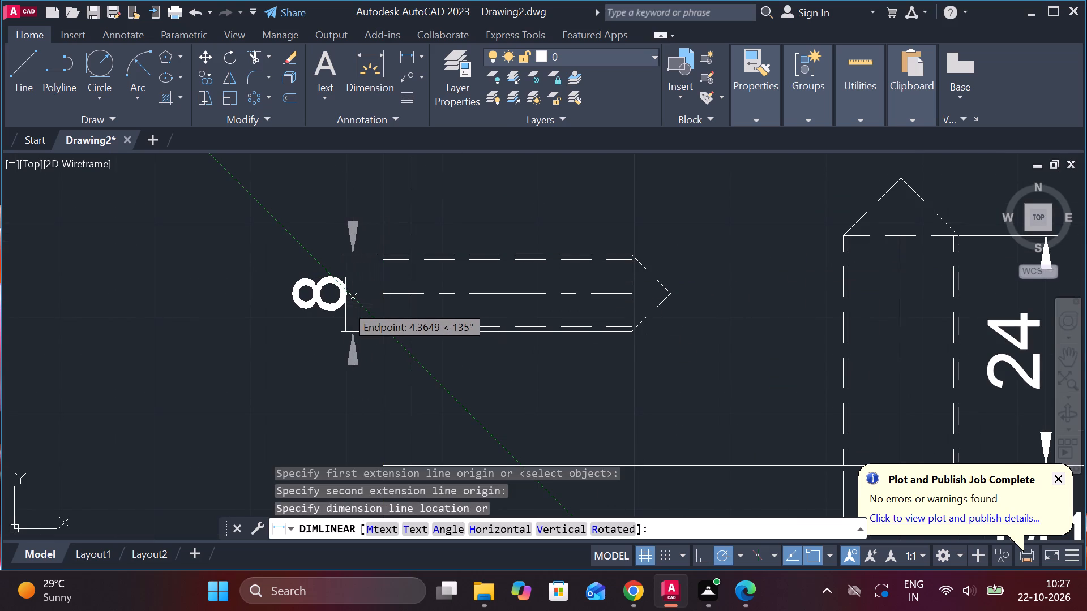
click(331, 297)
Change the horizontal hole's diameter dimension text to the thread designation M8.
double_click(310, 290)
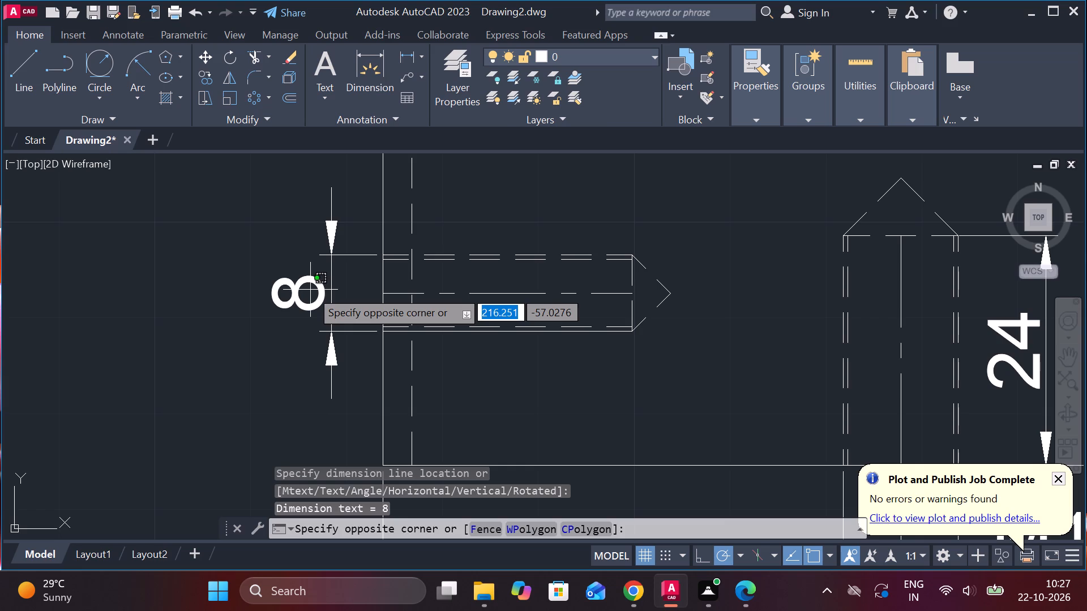
double_click(315, 287)
double_click(318, 283)
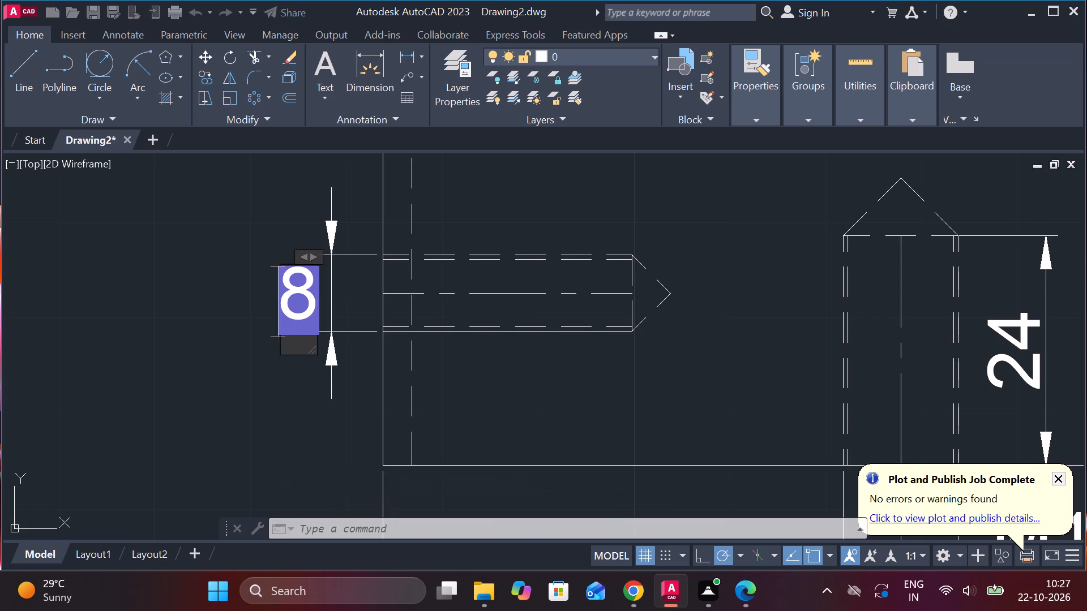
key(m)
click(1004, 61)
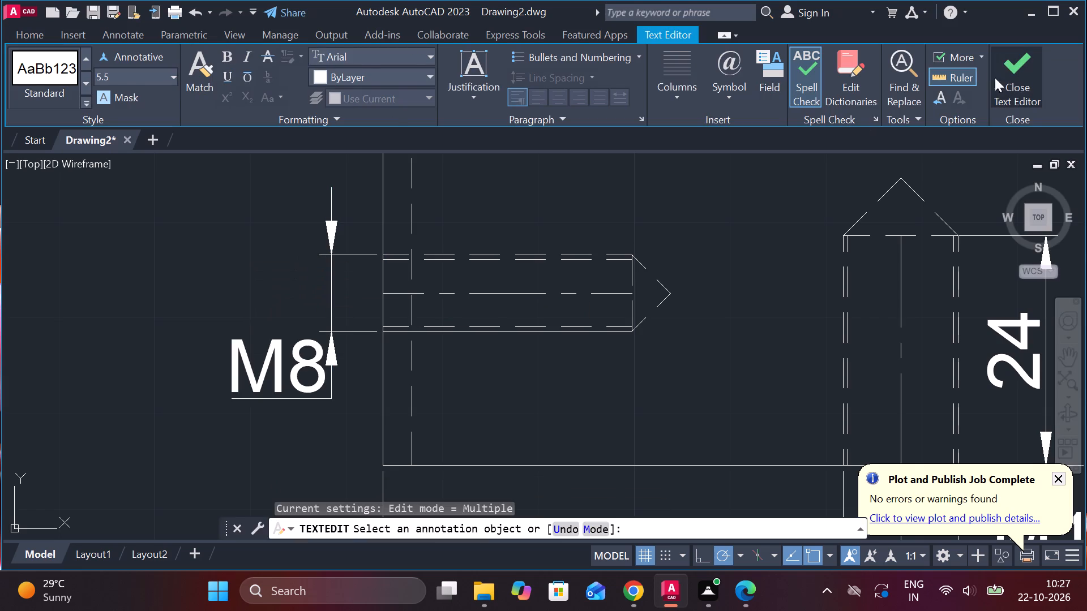
Dimension the height of the horizontal hole's centreline above the bottom edge, placed to the left of the M8 dimension.
click(402, 64)
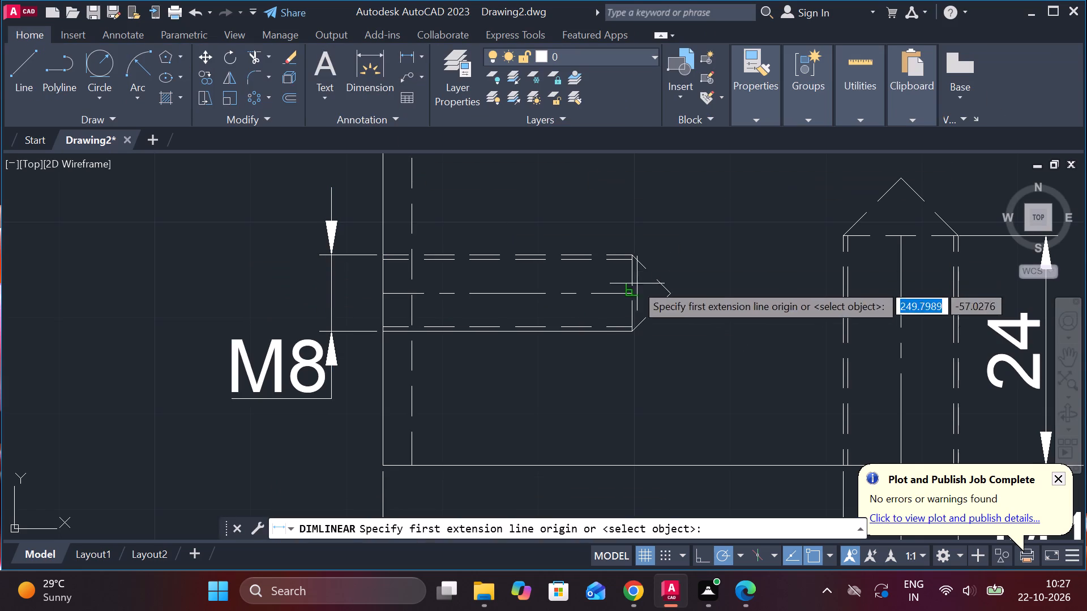
click(391, 295)
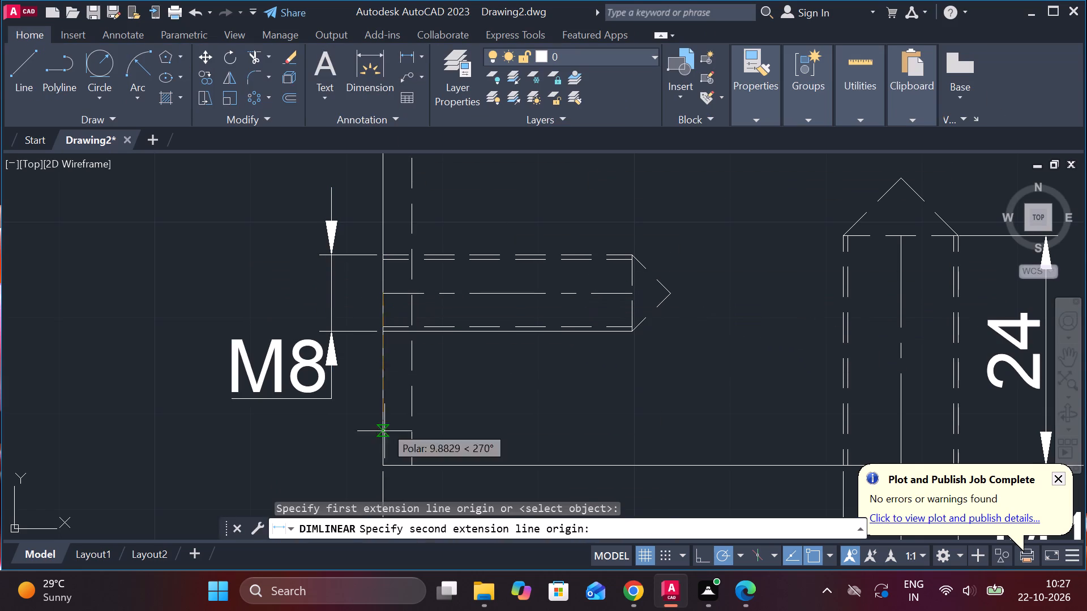
click(387, 454)
middle_drag(393, 453, 560, 398)
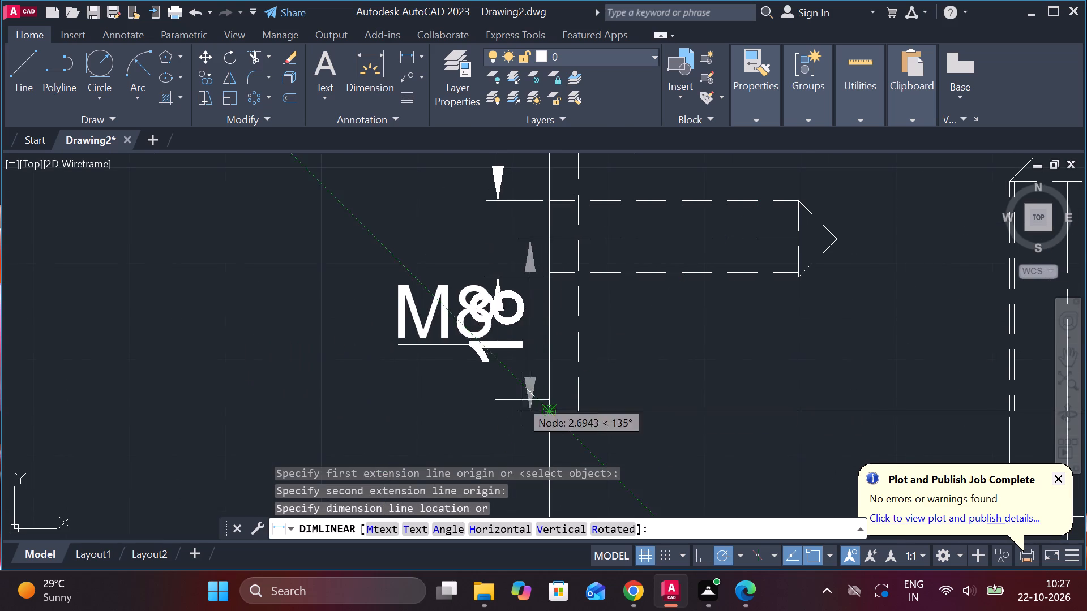
click(353, 412)
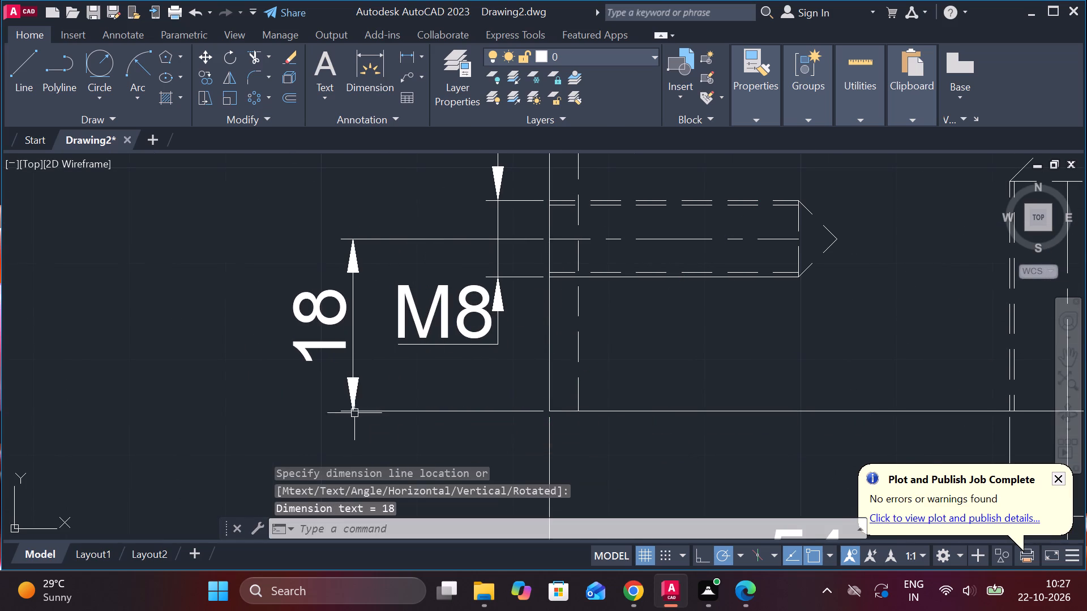
Add an angular dimension between the V-notch's two sloping edges, with its arc above the notch.
scroll(498, 403, down, 2)
middle_drag(724, 397, 387, 466)
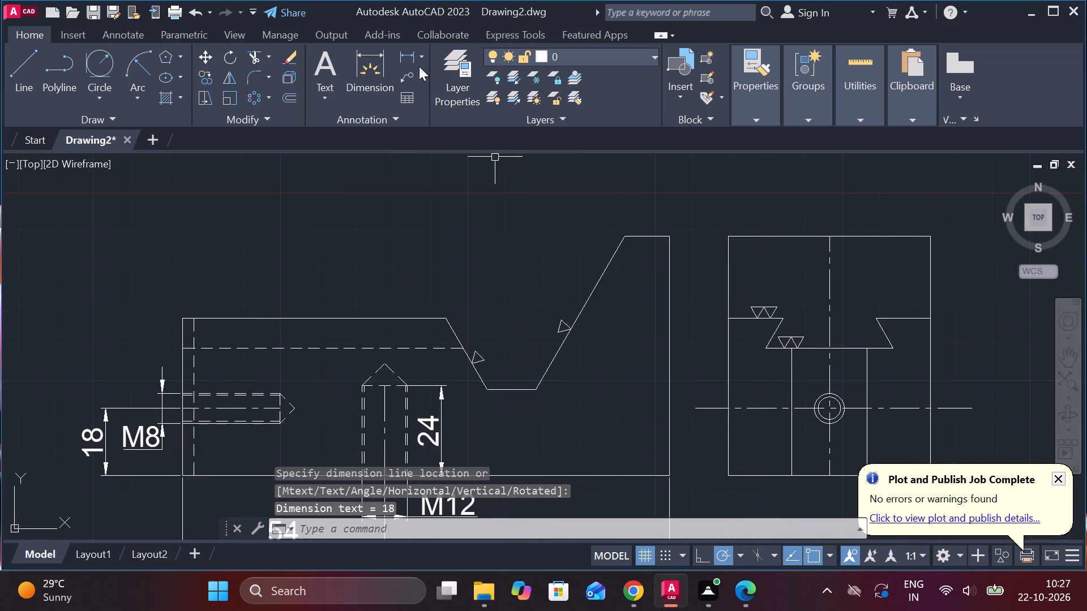
click(420, 55)
click(465, 158)
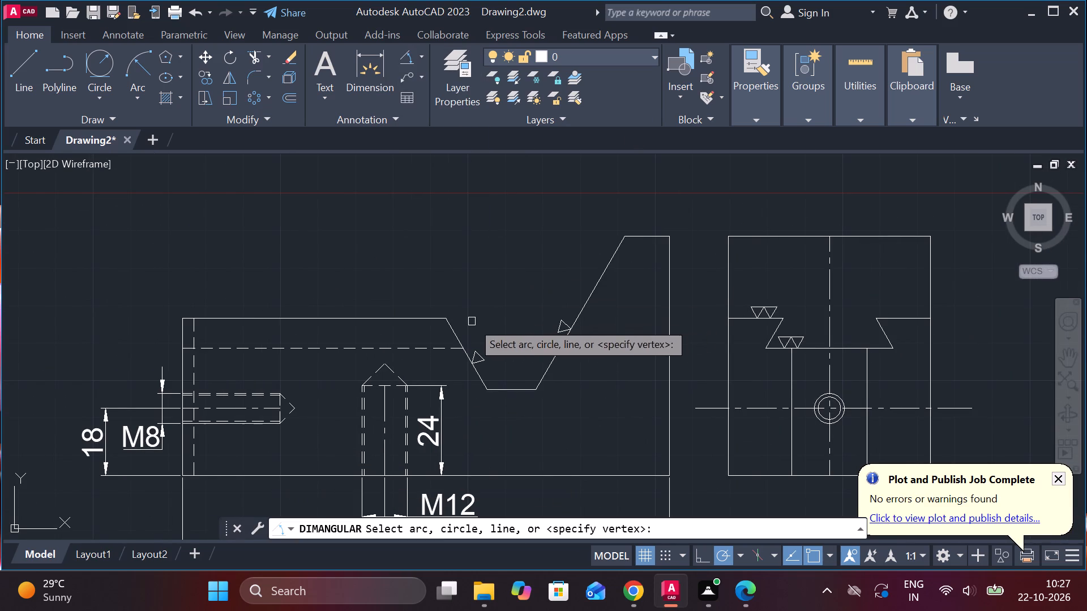
click(453, 324)
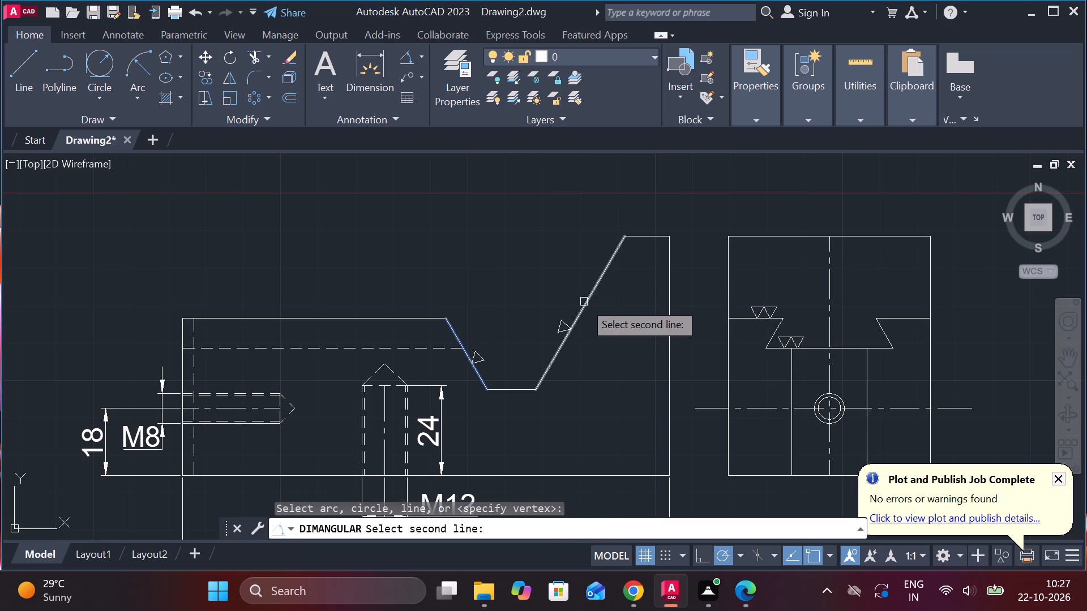
click(587, 302)
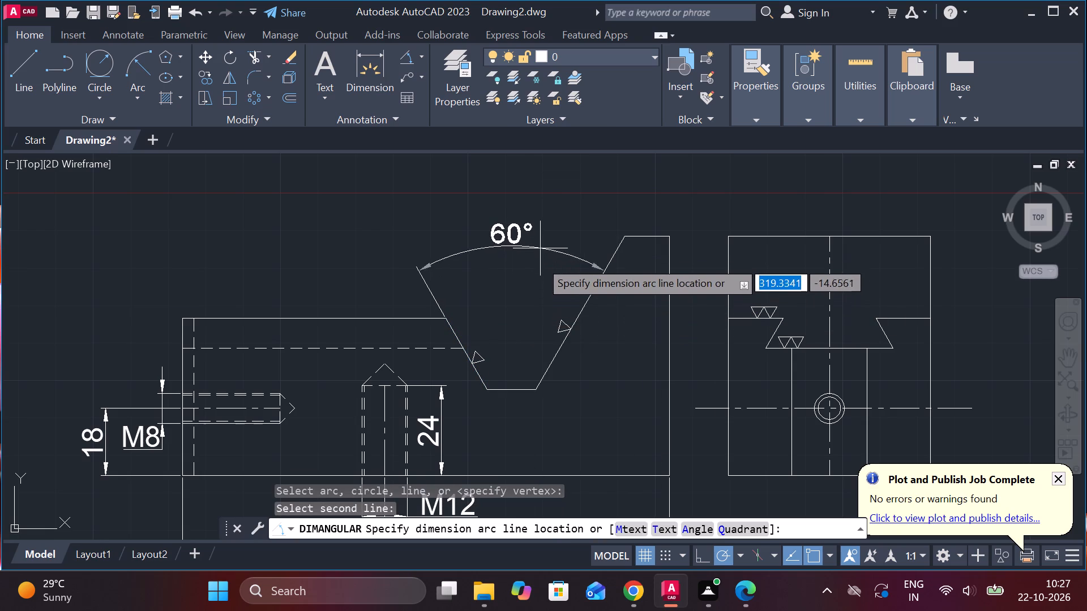
click(540, 269)
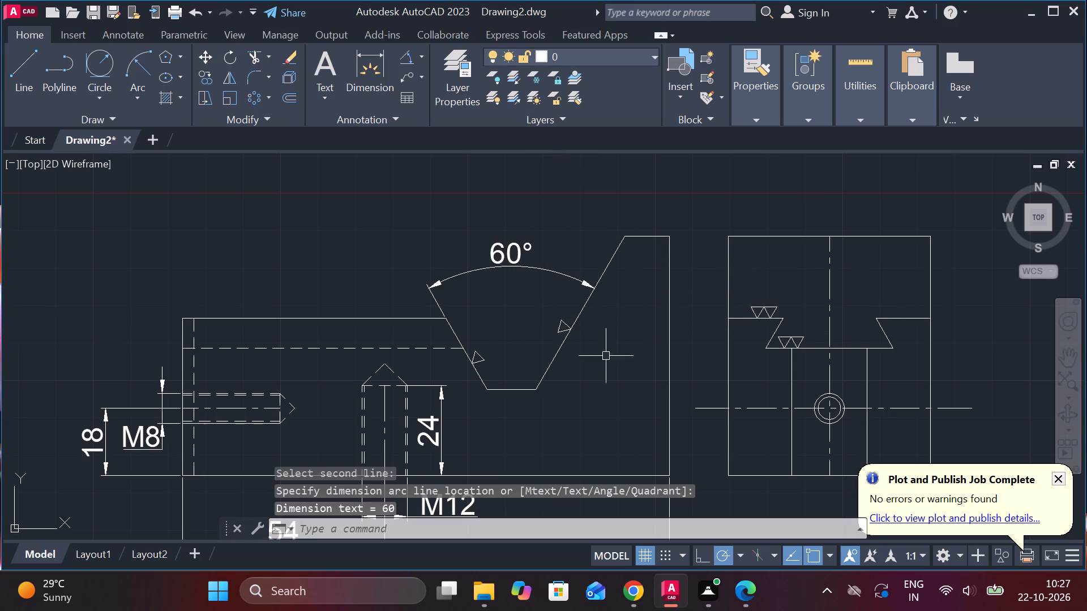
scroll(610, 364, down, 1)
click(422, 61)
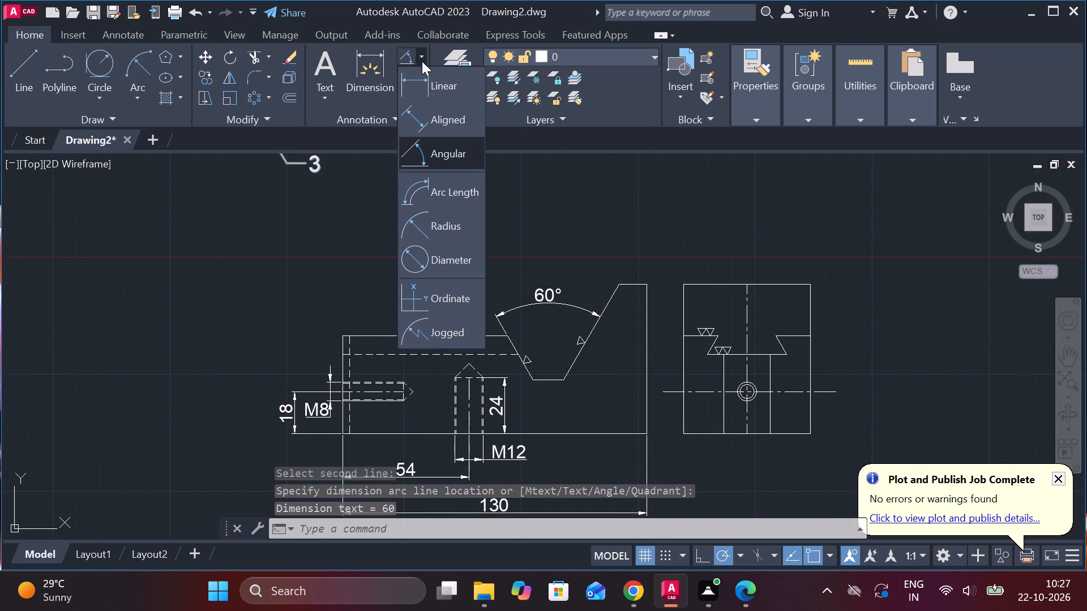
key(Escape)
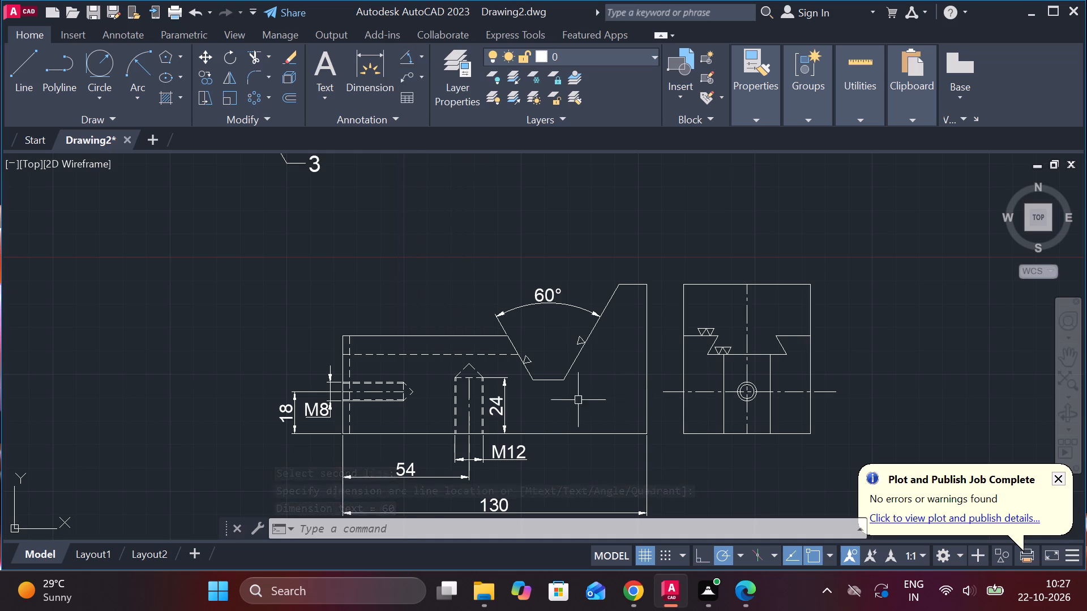
Draw a vertical line from the midpoint of the V-notch's bottom edge down to the front view's bottom edge.
scroll(578, 400, up, 2)
middle_drag(567, 403, 607, 405)
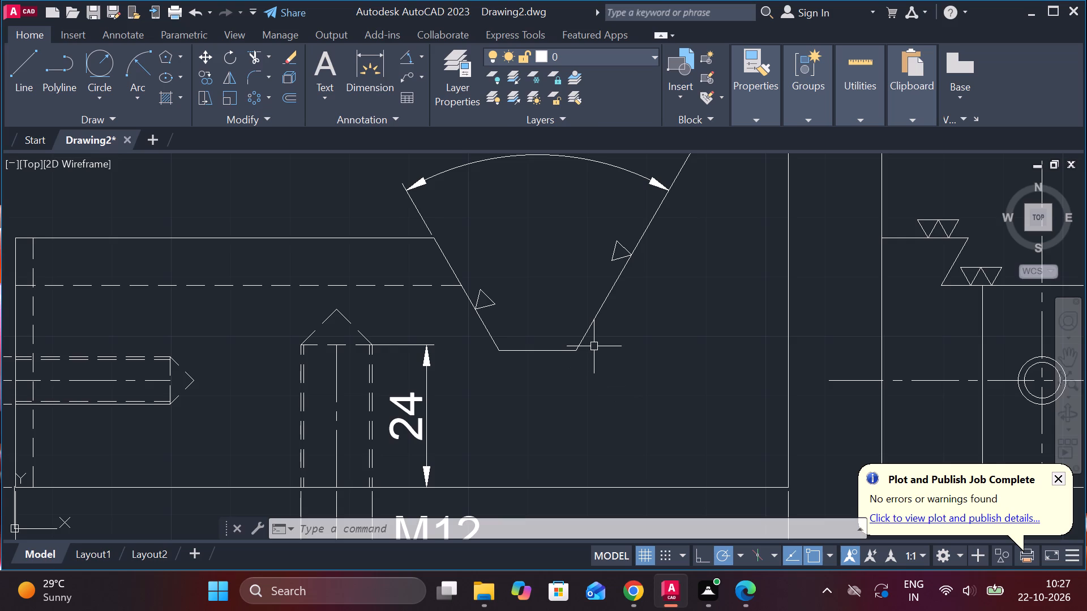
key(l)
key(Return)
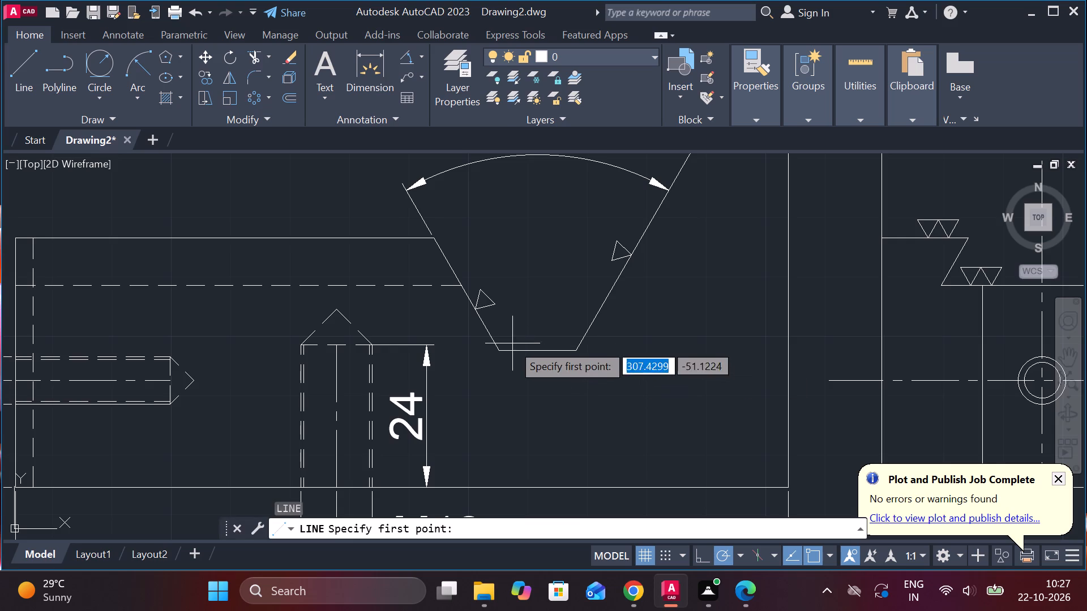
click(537, 350)
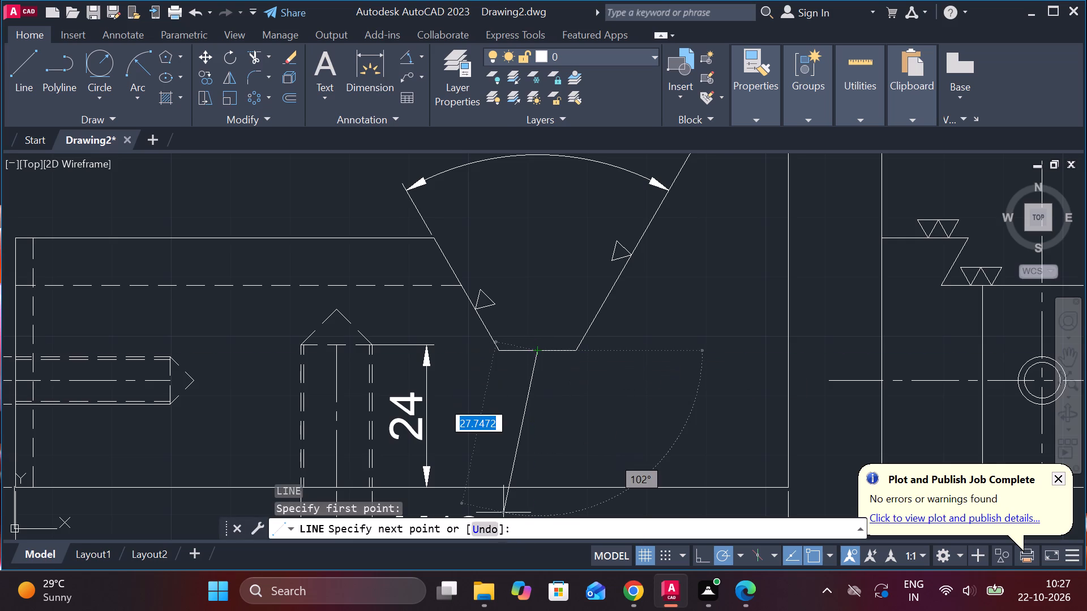
click(540, 492)
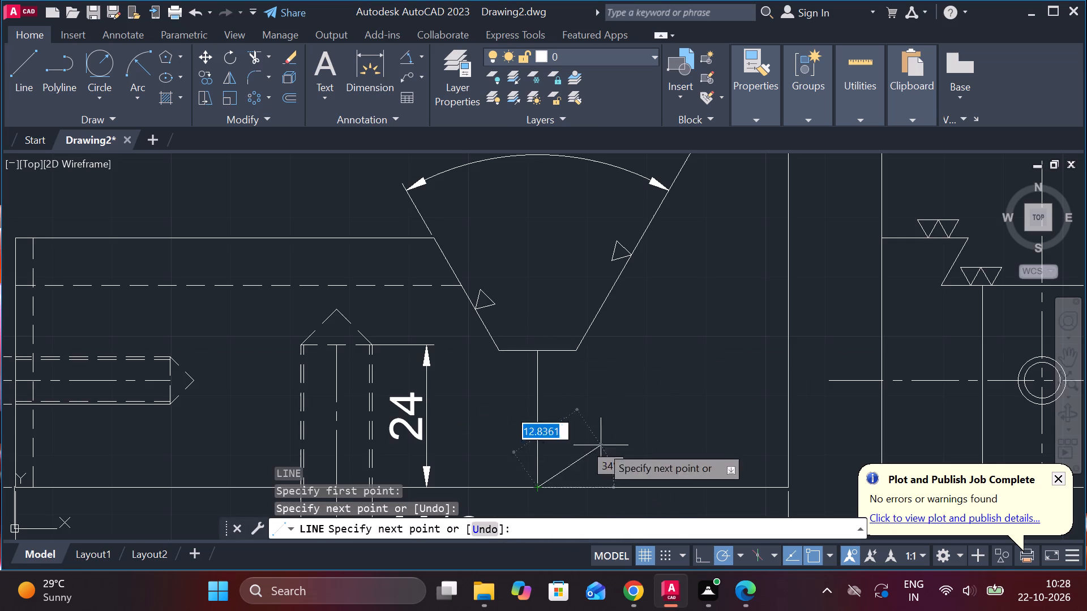
key(Escape)
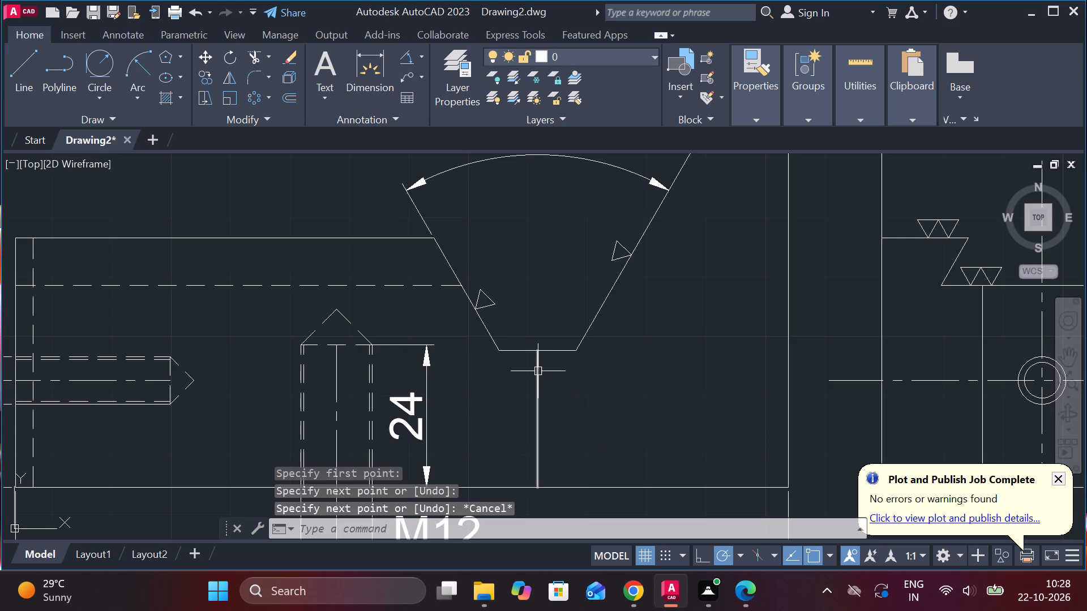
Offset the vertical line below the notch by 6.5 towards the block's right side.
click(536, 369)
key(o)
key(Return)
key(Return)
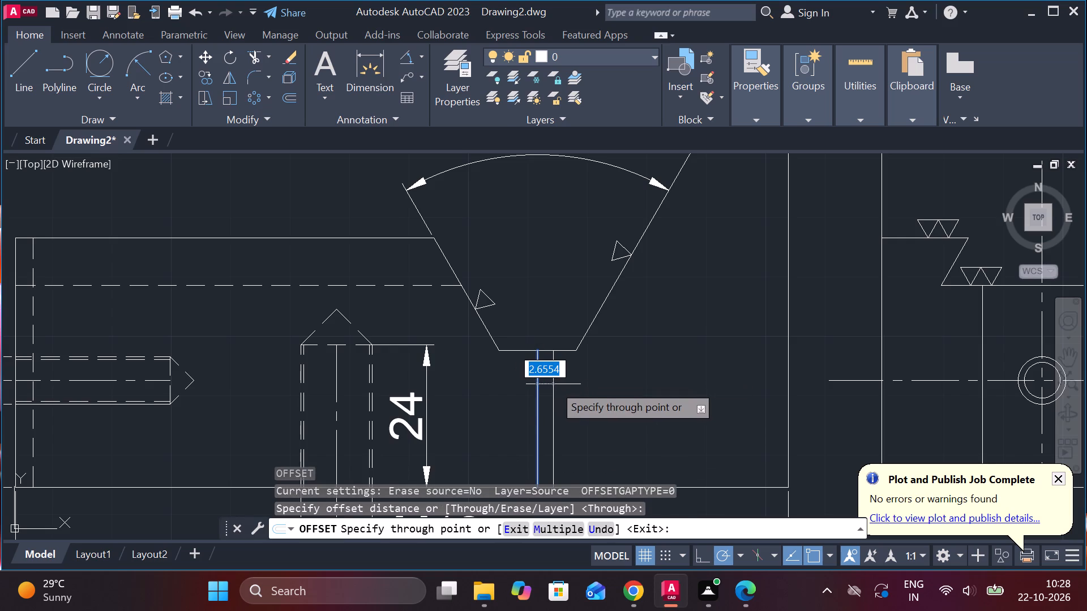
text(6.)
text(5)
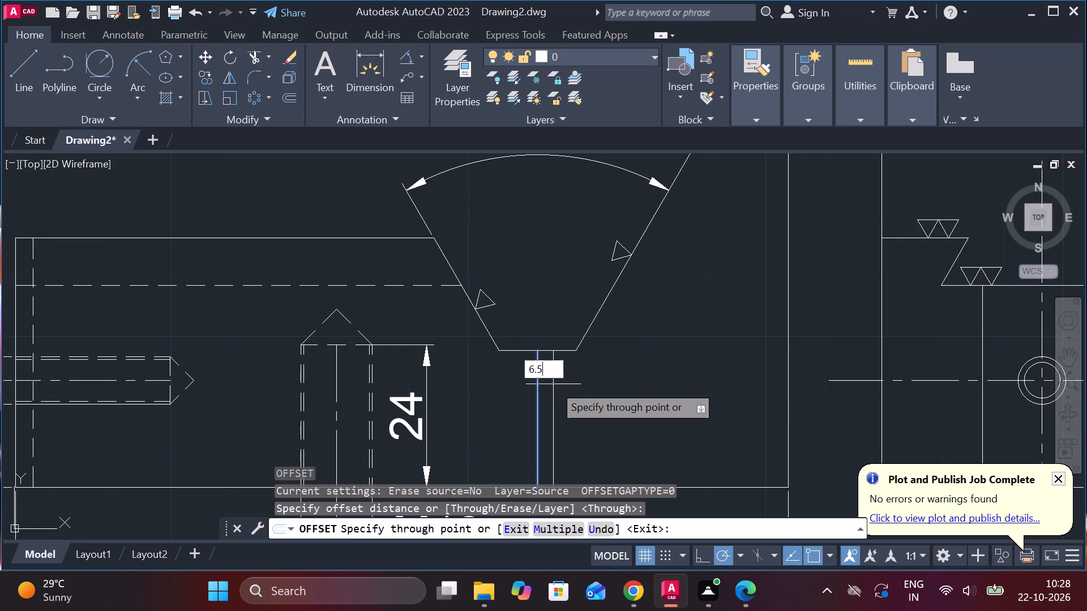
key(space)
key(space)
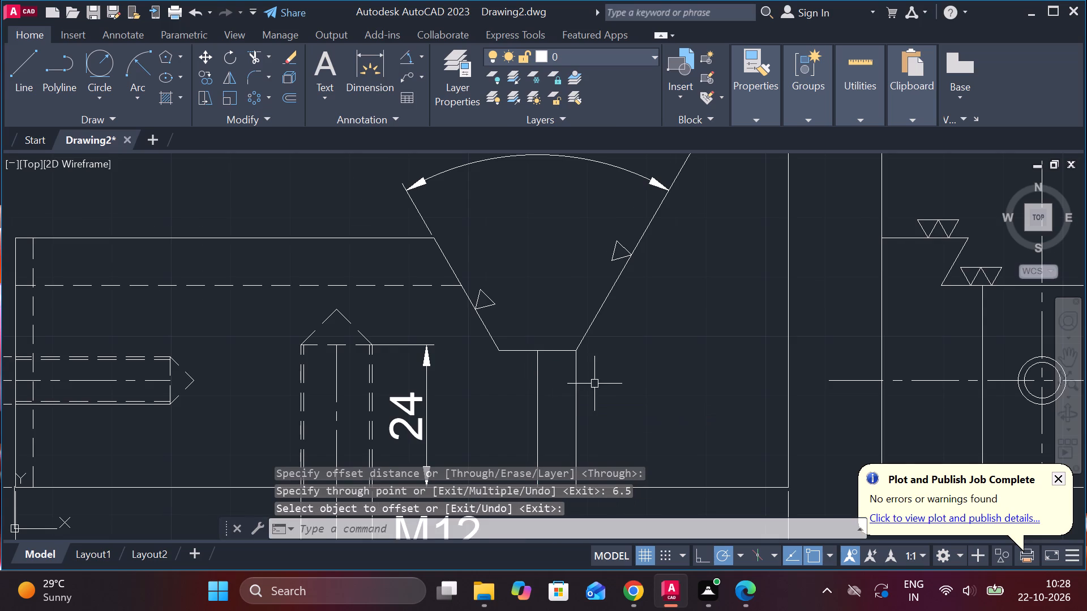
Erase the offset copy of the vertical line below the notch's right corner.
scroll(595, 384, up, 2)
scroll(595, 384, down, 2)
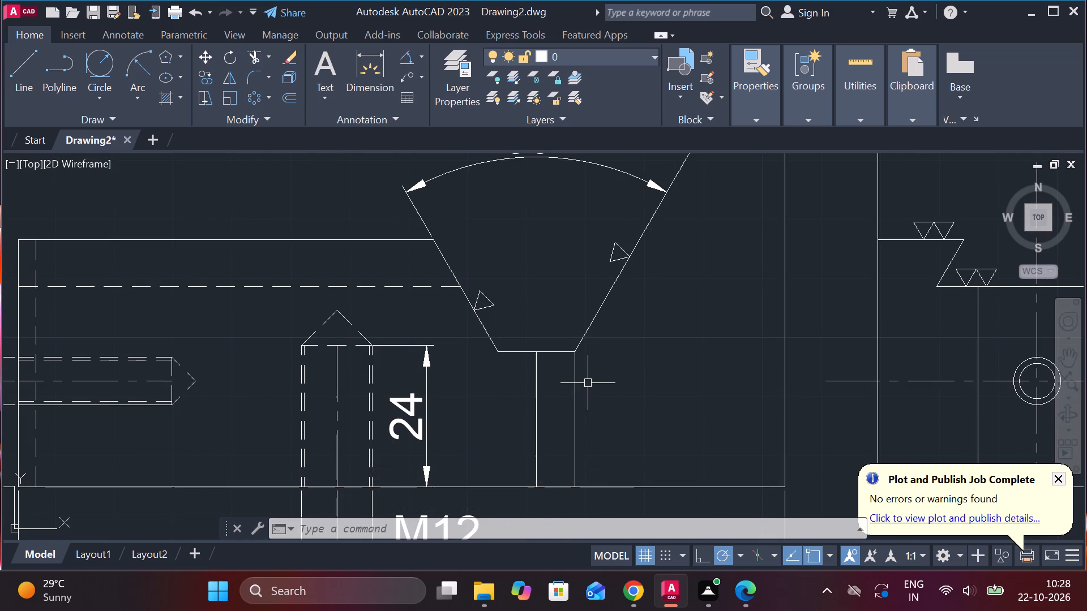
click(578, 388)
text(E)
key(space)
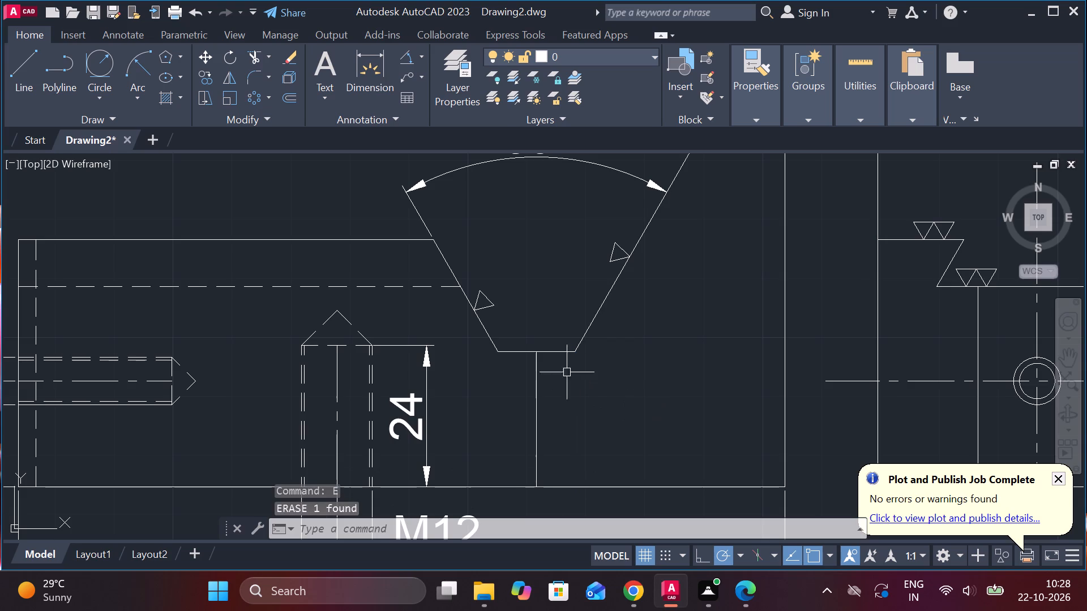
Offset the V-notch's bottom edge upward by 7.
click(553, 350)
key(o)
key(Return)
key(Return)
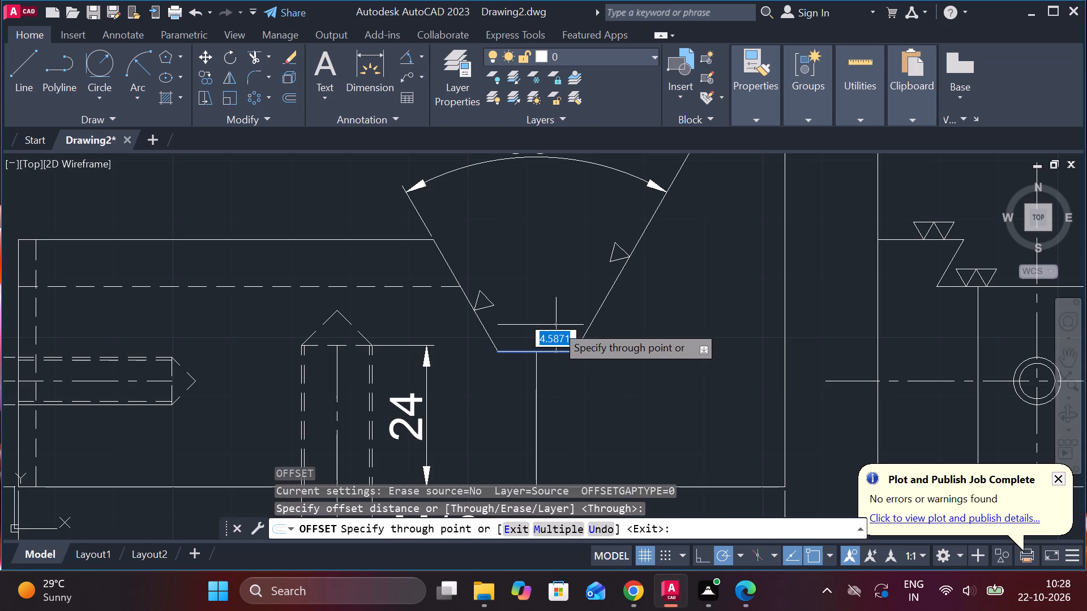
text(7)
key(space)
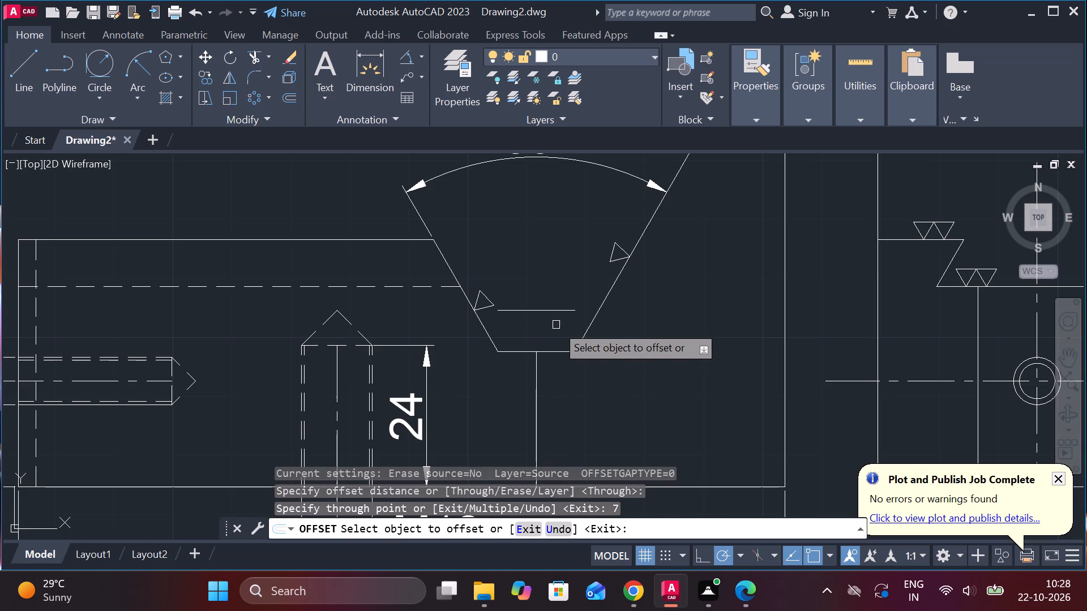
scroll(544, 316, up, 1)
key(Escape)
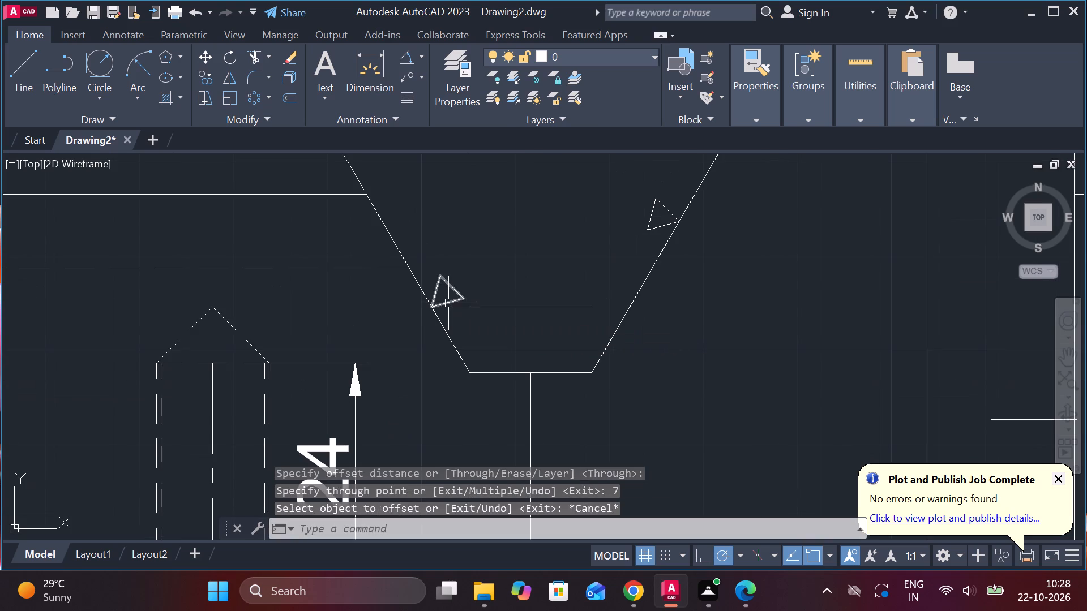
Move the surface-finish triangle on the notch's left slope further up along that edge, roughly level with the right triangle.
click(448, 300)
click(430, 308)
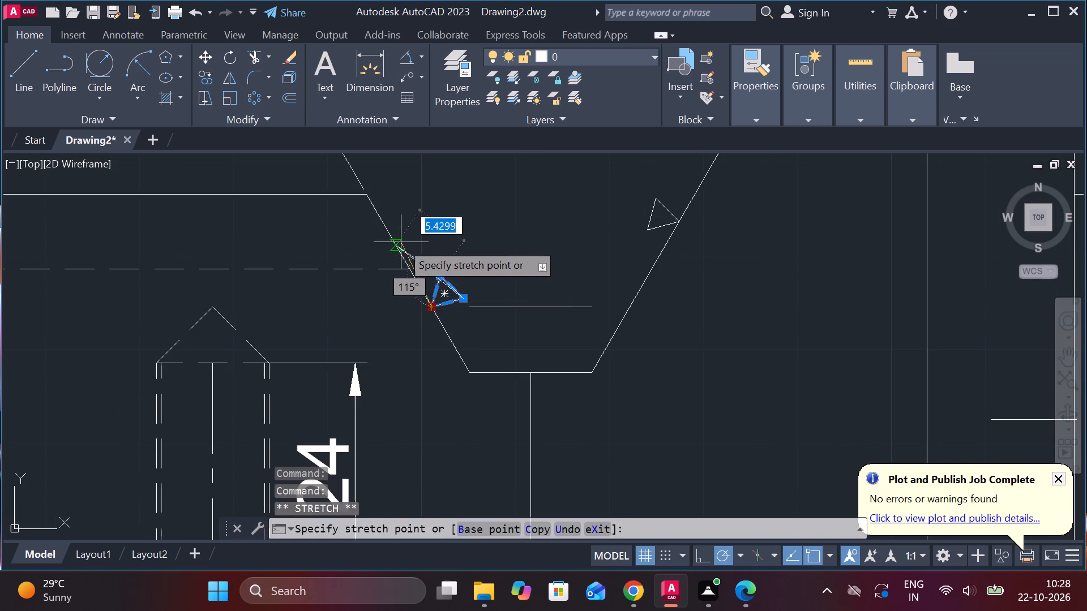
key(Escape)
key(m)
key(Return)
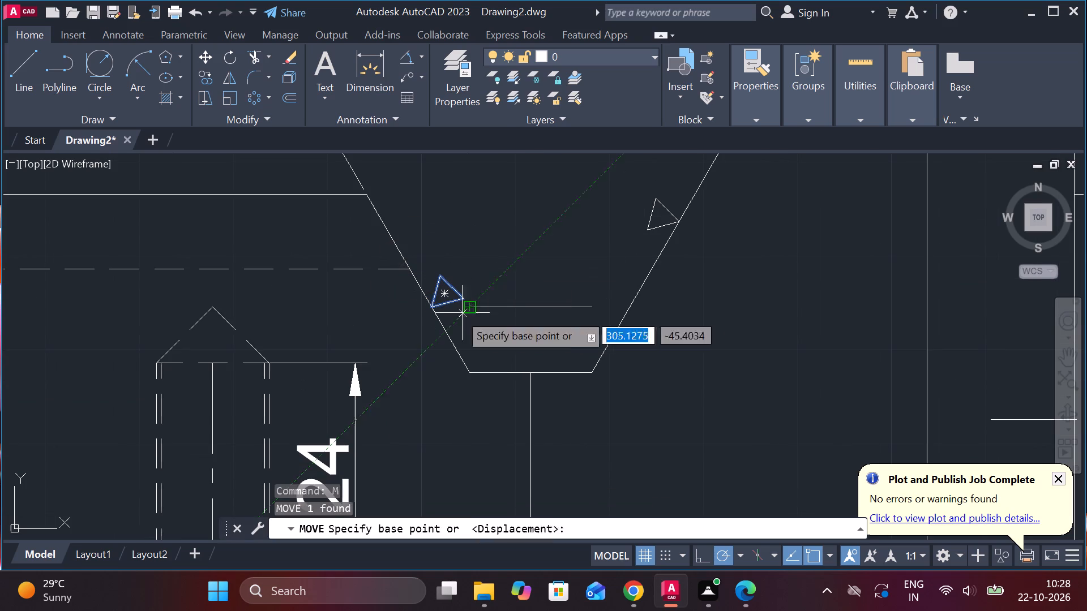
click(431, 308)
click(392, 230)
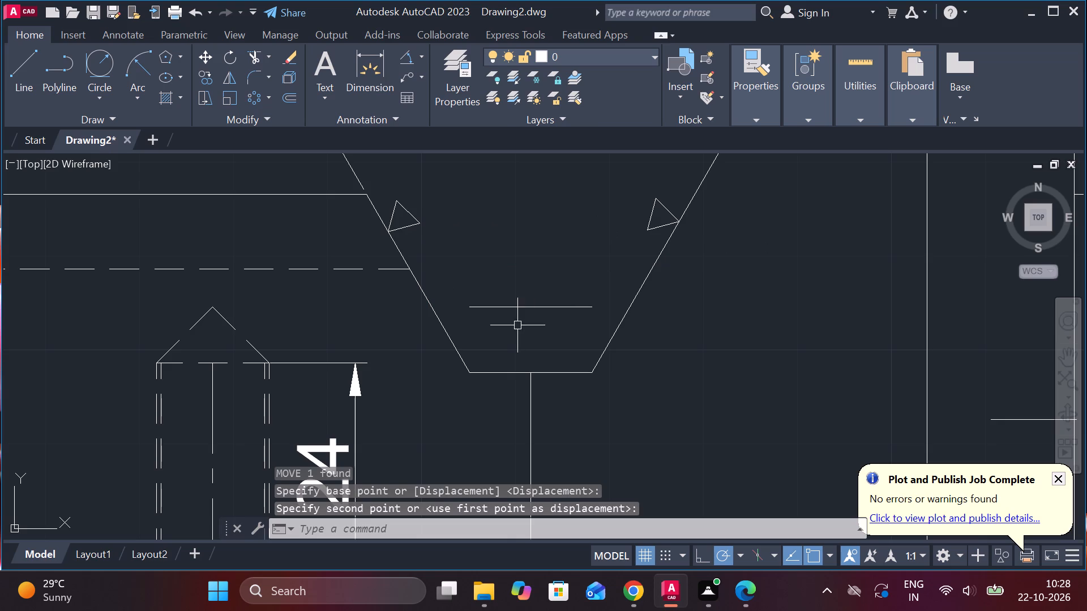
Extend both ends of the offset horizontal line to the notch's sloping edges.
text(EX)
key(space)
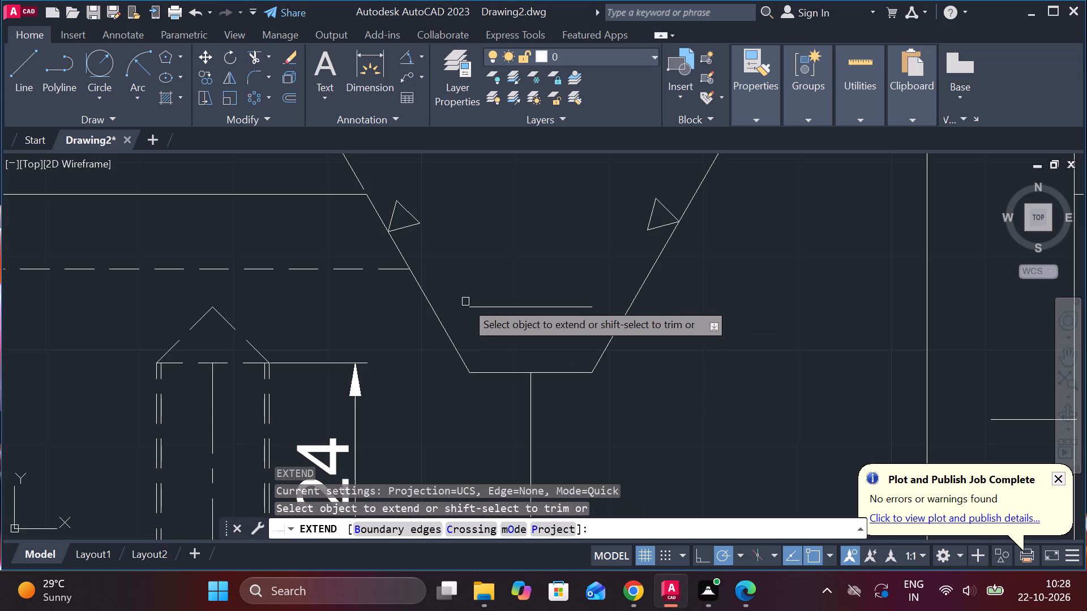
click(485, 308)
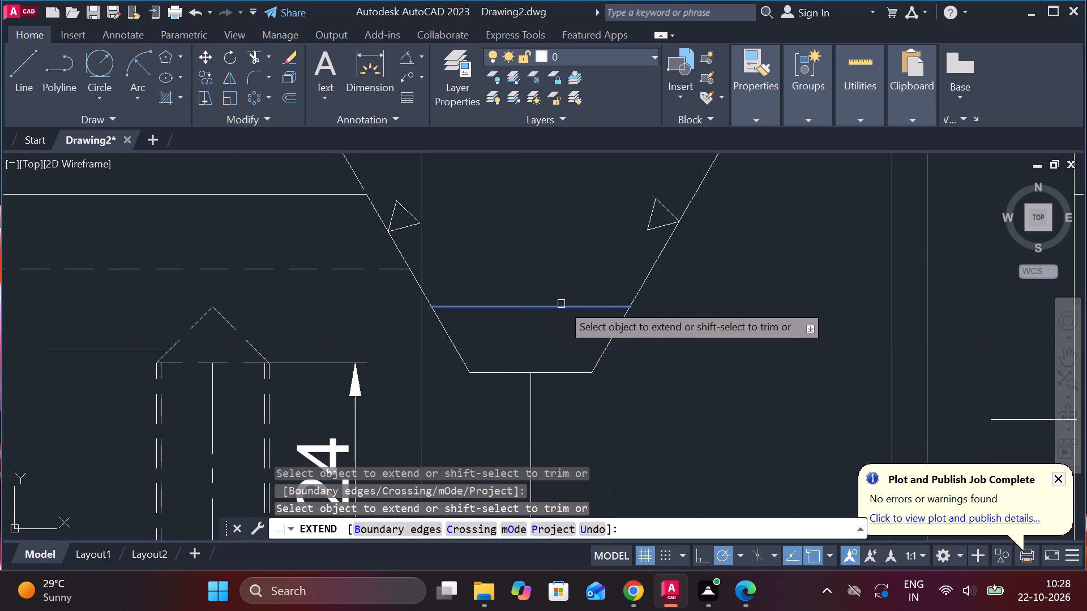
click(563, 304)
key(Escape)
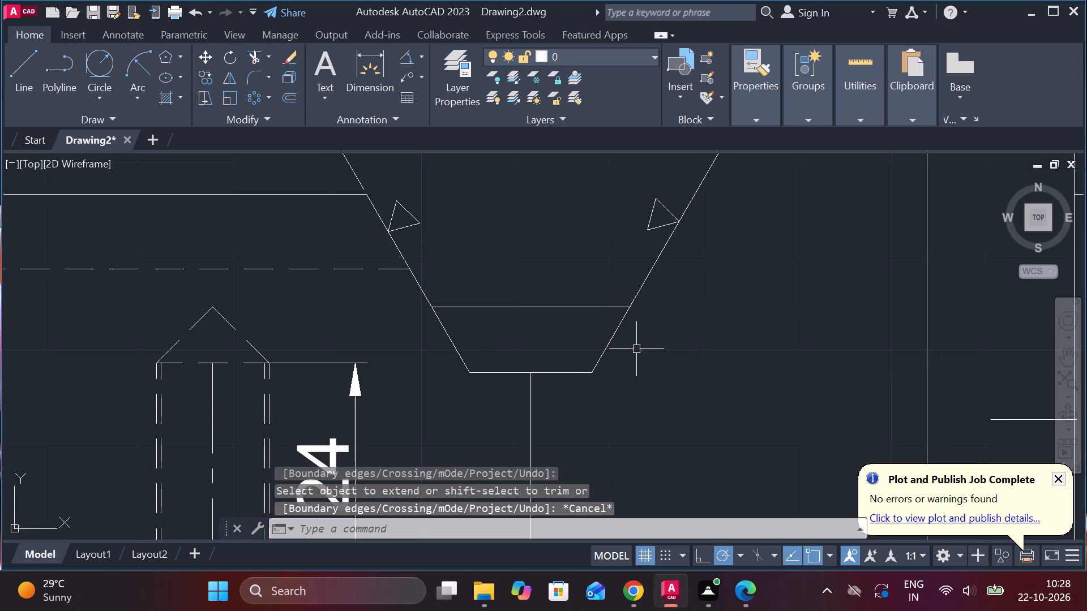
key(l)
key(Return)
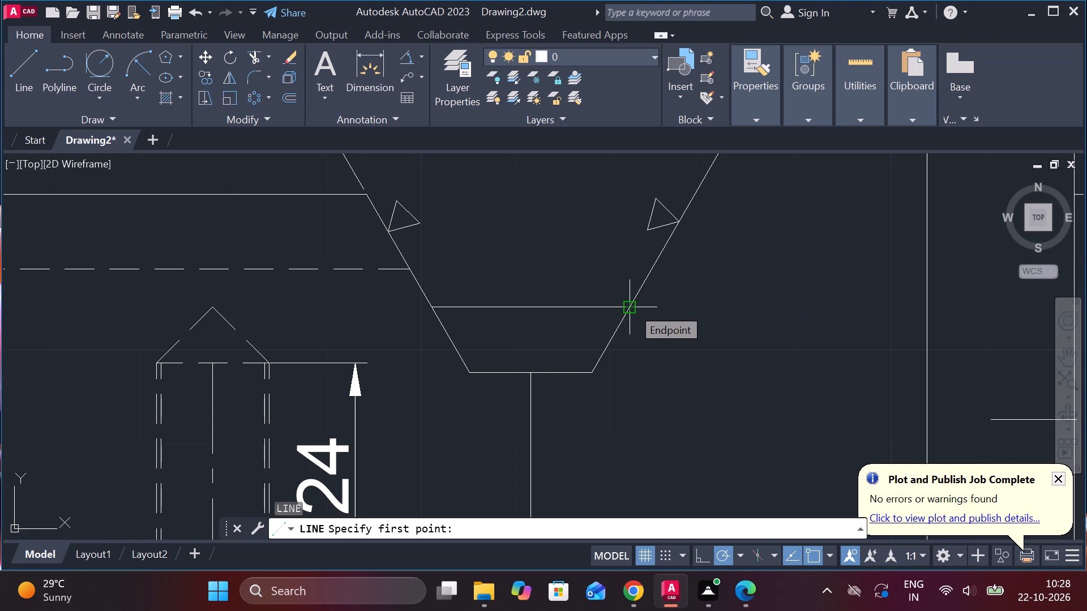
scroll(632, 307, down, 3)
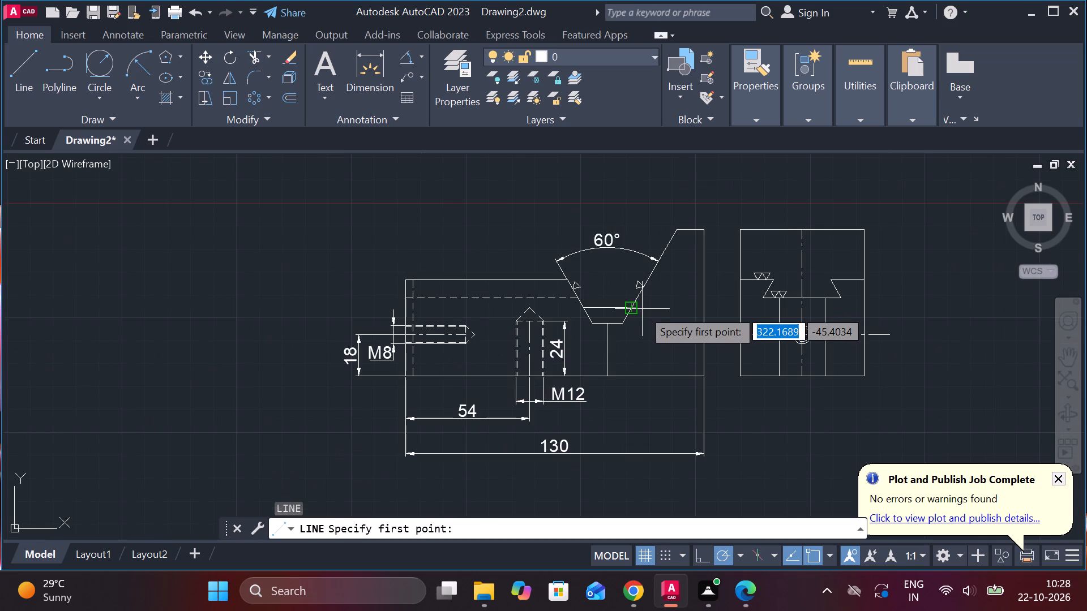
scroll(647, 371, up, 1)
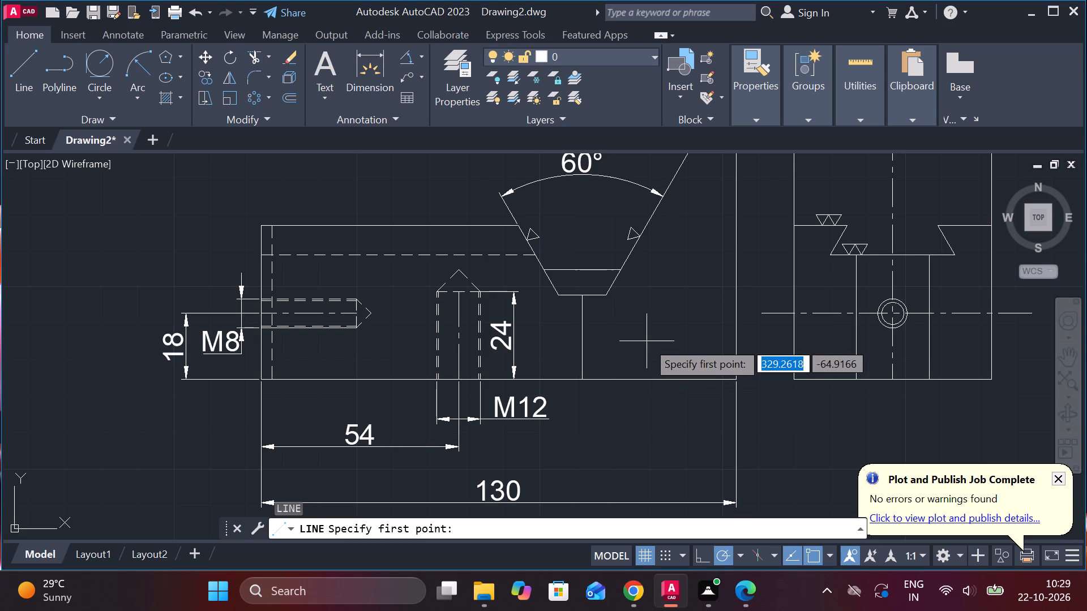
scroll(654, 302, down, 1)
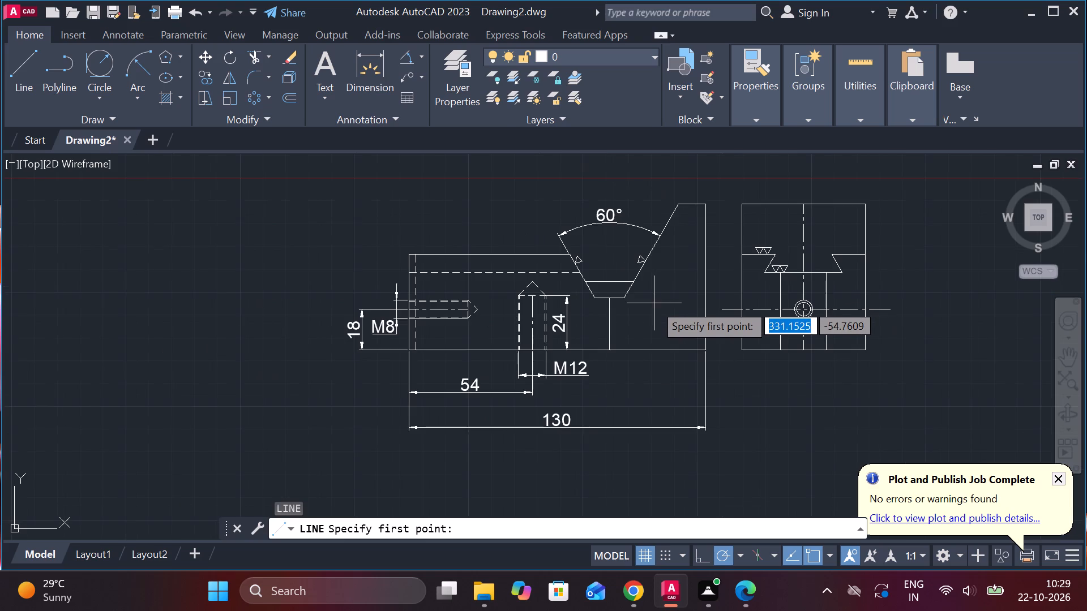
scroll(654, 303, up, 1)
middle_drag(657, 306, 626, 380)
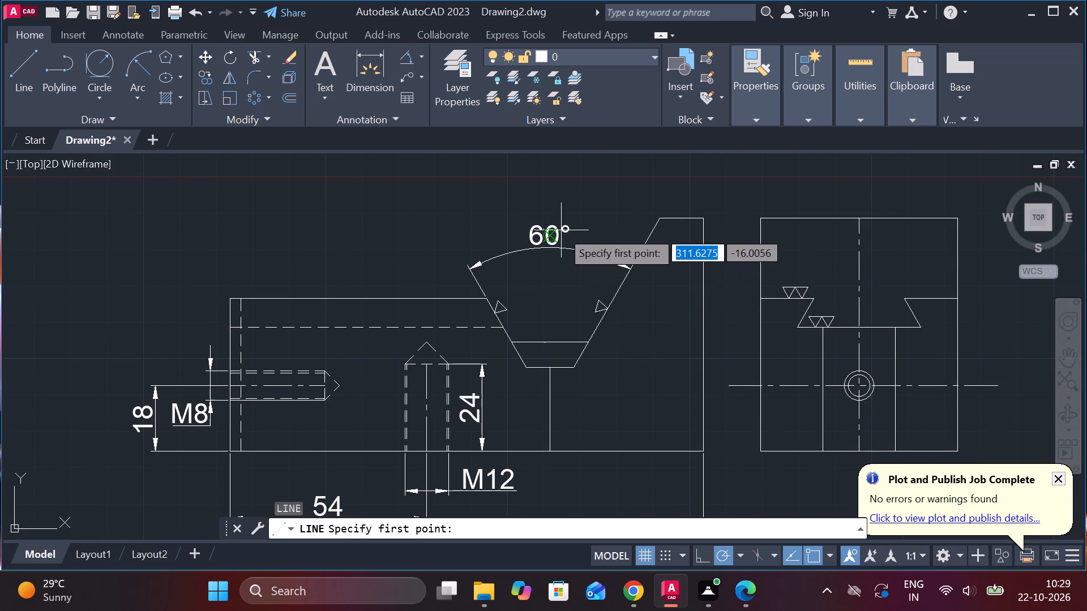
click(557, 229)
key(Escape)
Erase the 60° angular dimension above the V-notch.
click(541, 244)
text(E)
key(space)
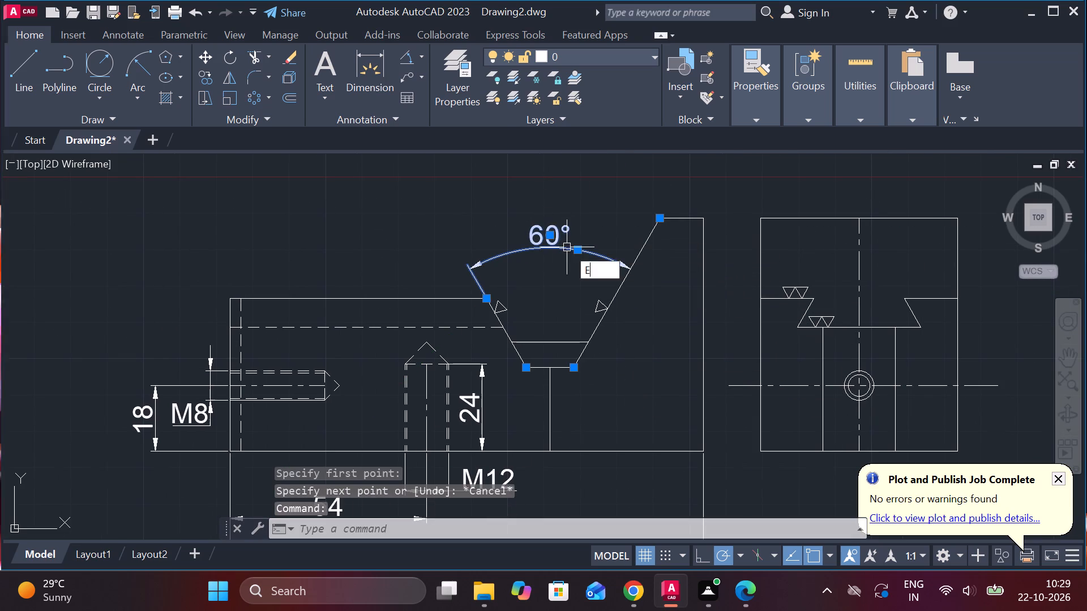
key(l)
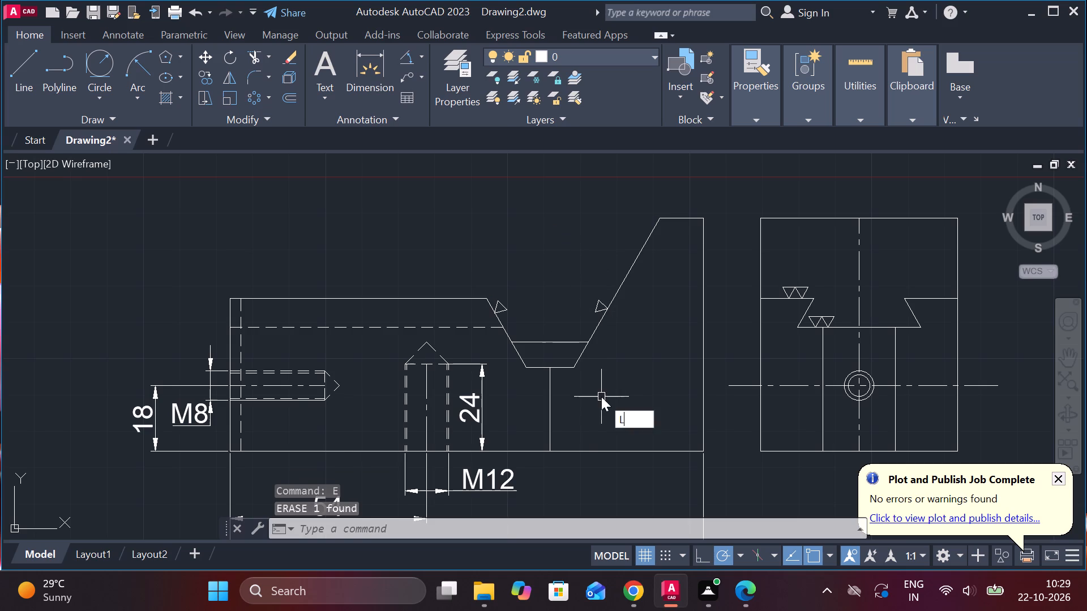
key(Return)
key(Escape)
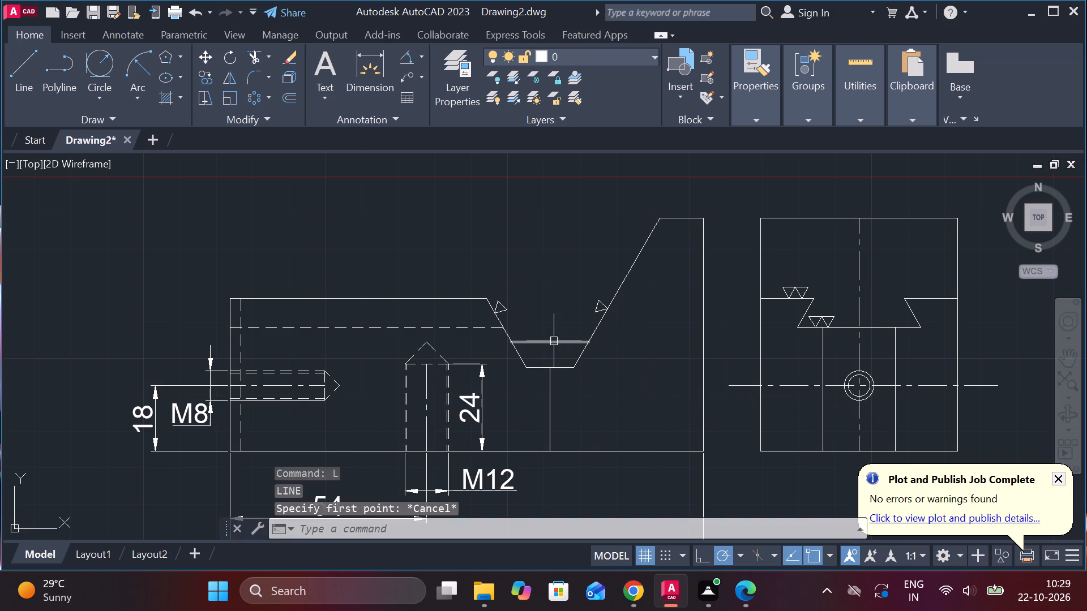
Erase the V-notch's two sloping edges together with the horizontal line between them.
click(554, 341)
click(525, 354)
click(515, 366)
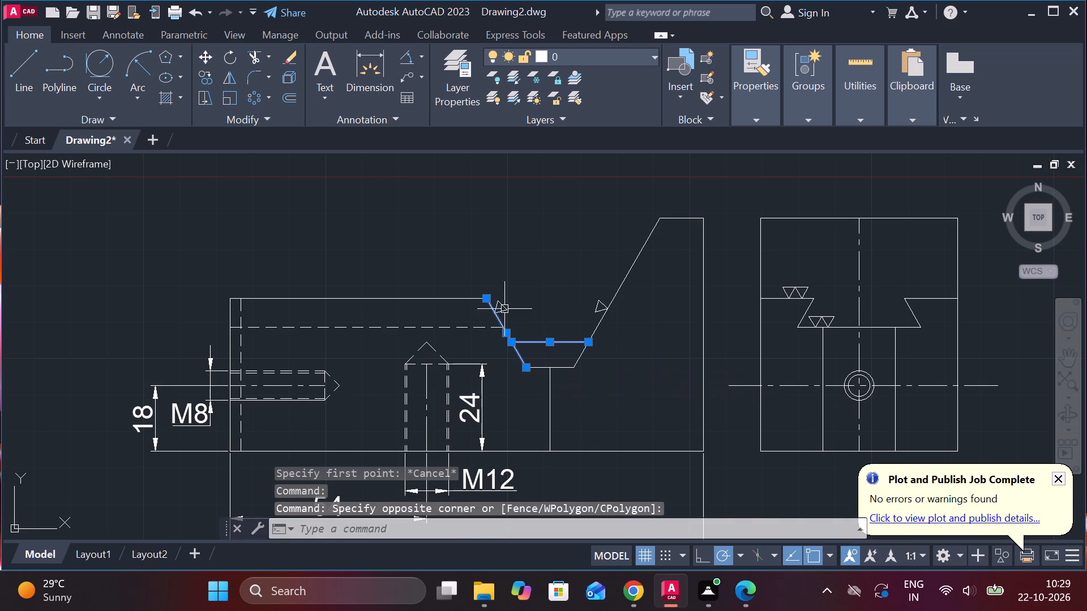
click(616, 294)
text(E)
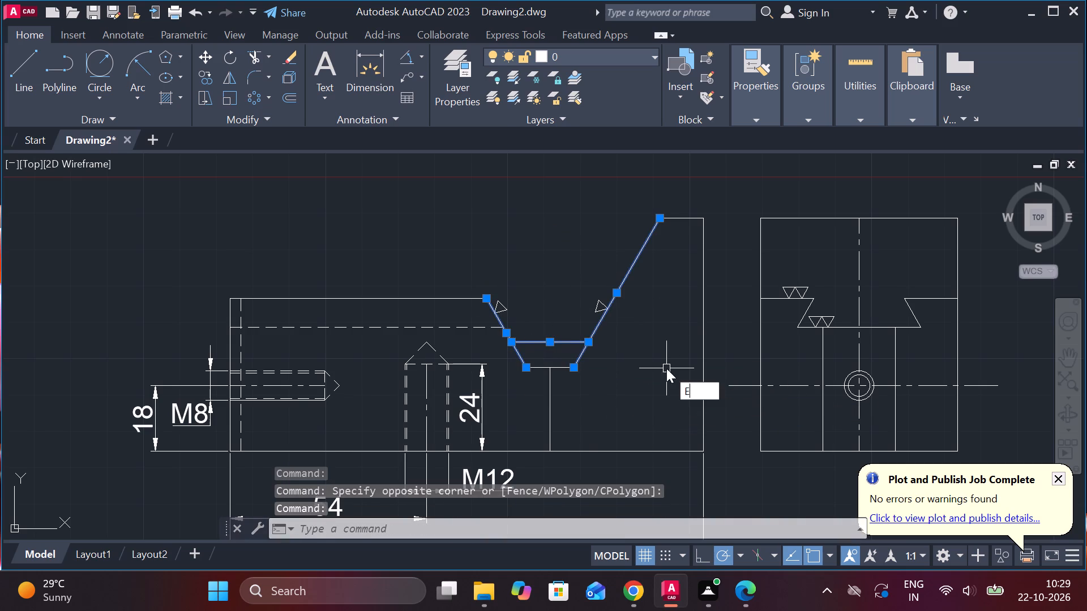
key(space)
Erase the two surface-finish triangles left over from the notch's slopes.
drag(648, 317, 619, 315)
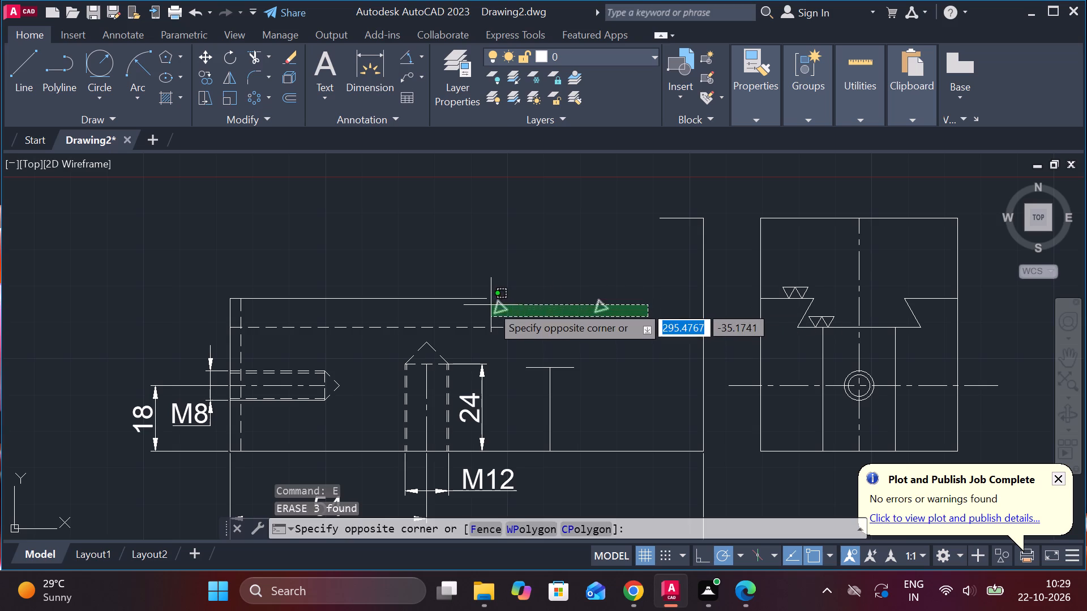
click(491, 305)
text(E)
key(space)
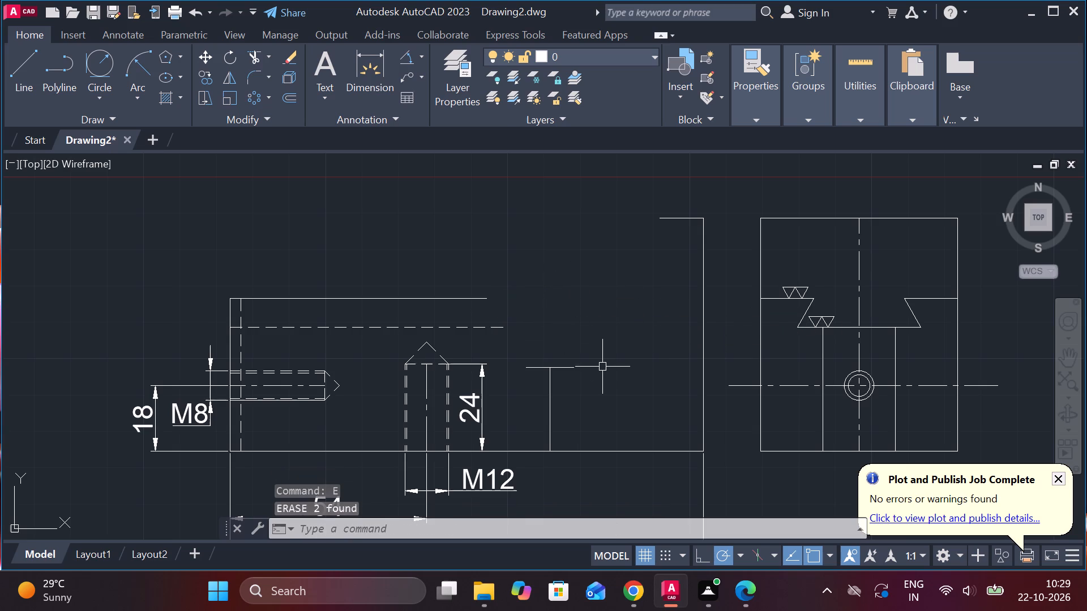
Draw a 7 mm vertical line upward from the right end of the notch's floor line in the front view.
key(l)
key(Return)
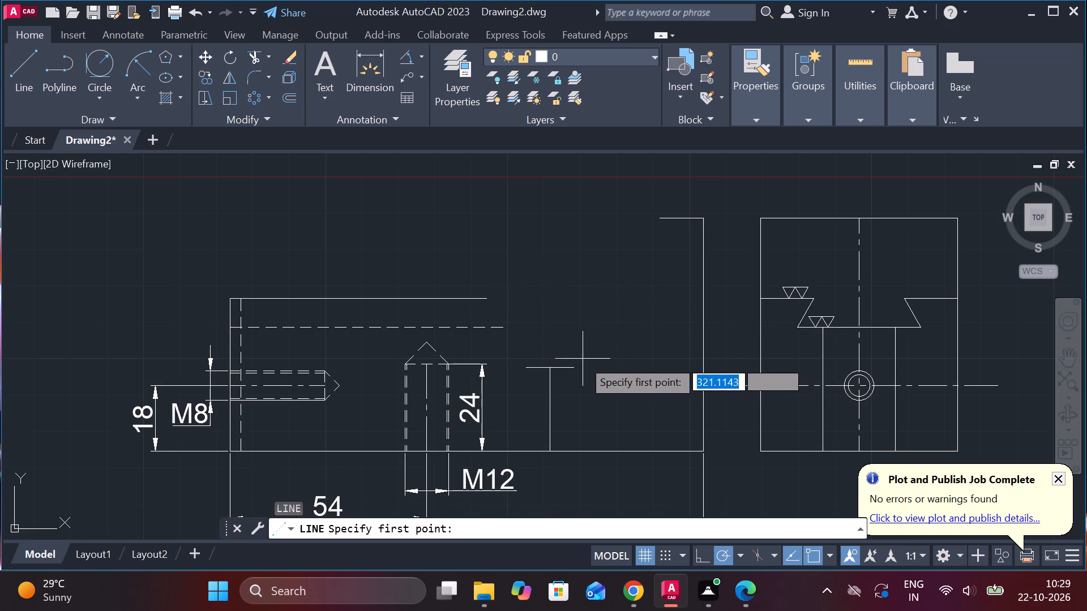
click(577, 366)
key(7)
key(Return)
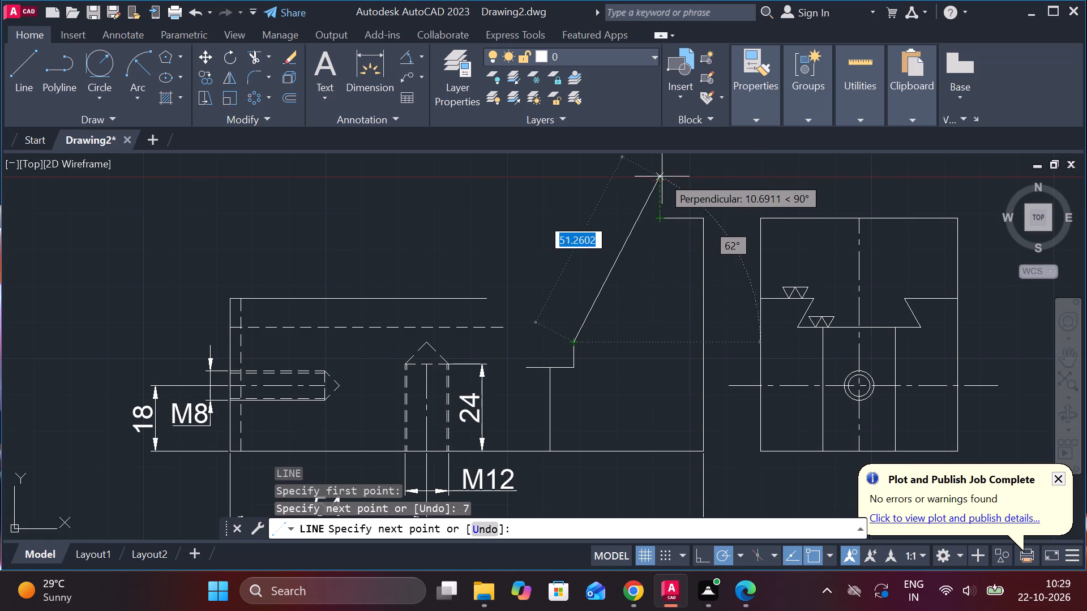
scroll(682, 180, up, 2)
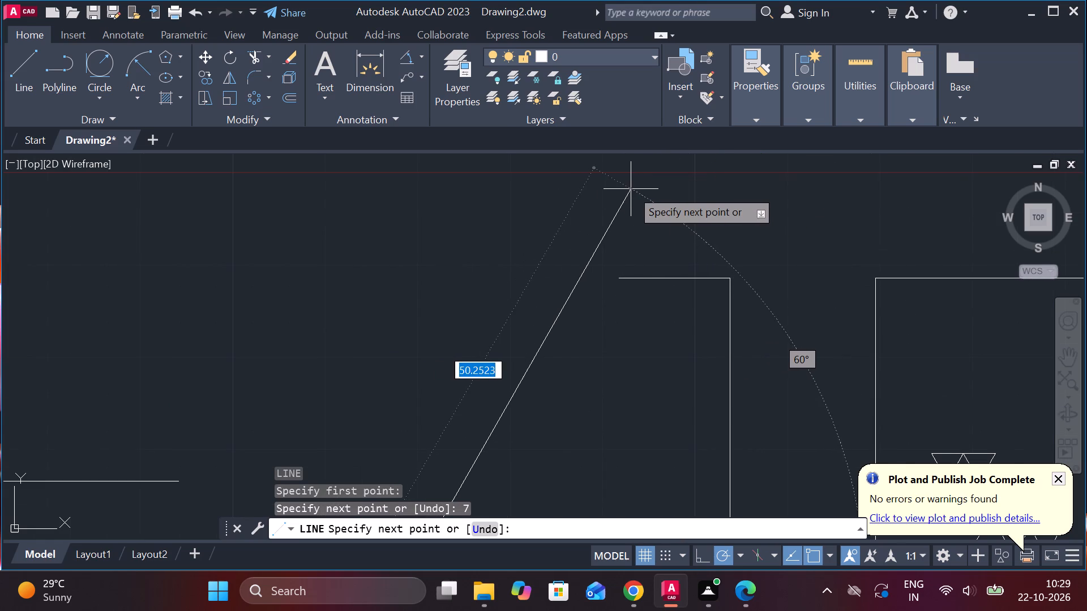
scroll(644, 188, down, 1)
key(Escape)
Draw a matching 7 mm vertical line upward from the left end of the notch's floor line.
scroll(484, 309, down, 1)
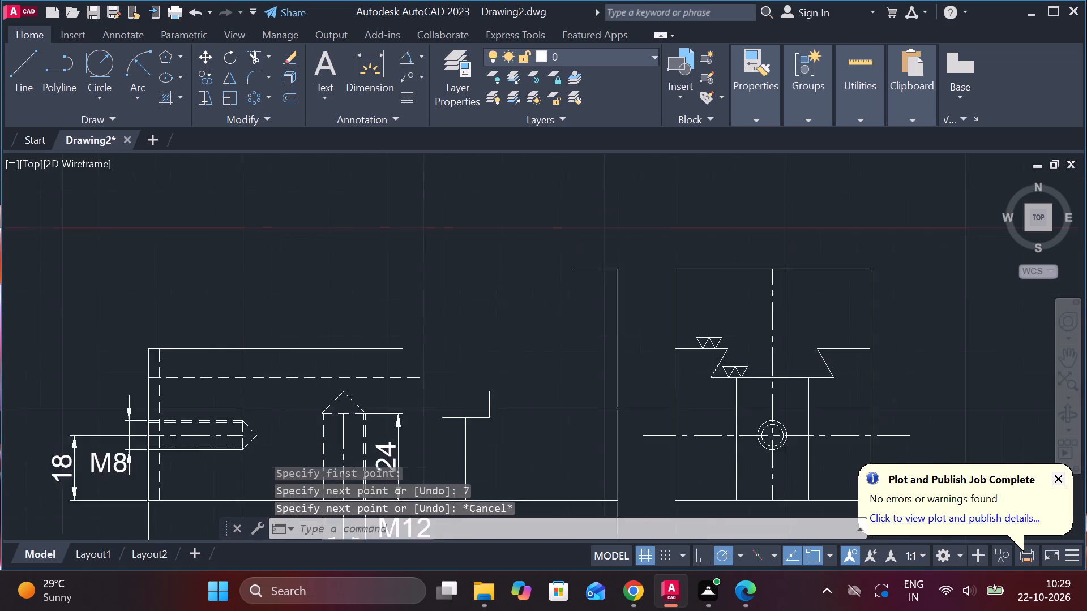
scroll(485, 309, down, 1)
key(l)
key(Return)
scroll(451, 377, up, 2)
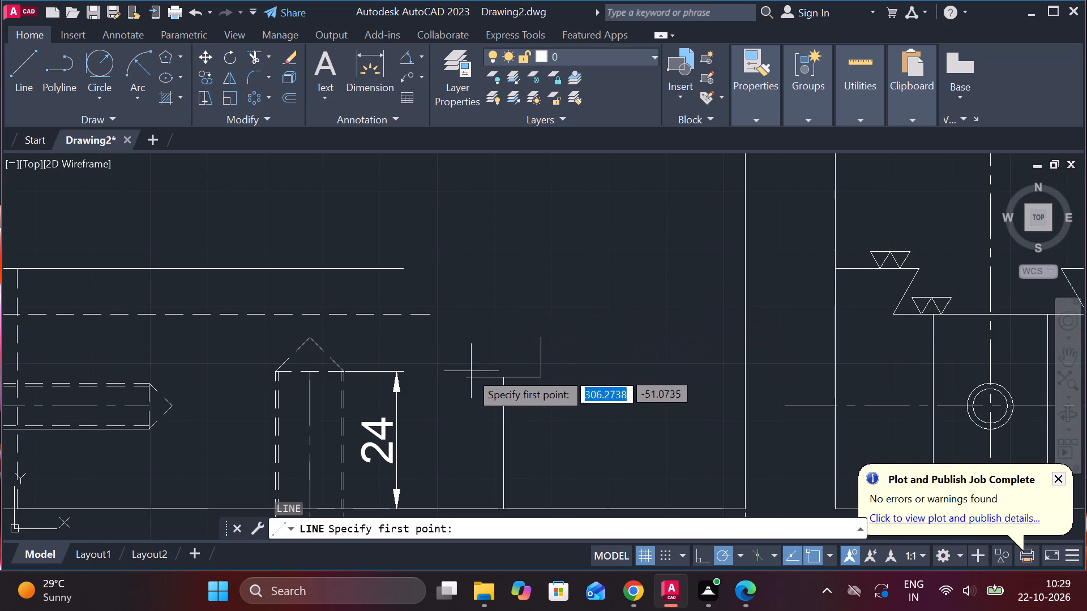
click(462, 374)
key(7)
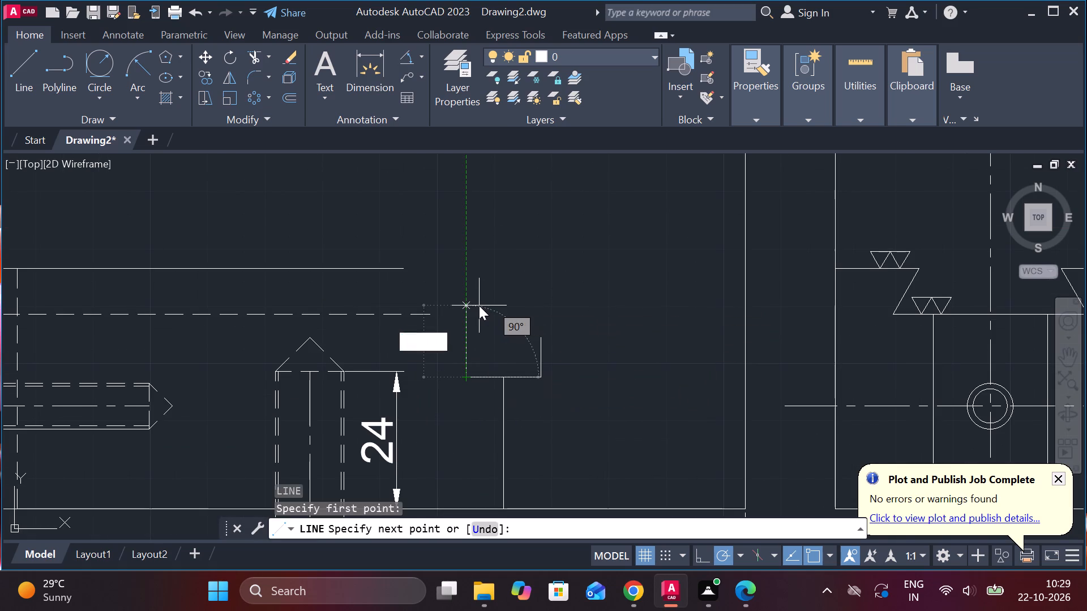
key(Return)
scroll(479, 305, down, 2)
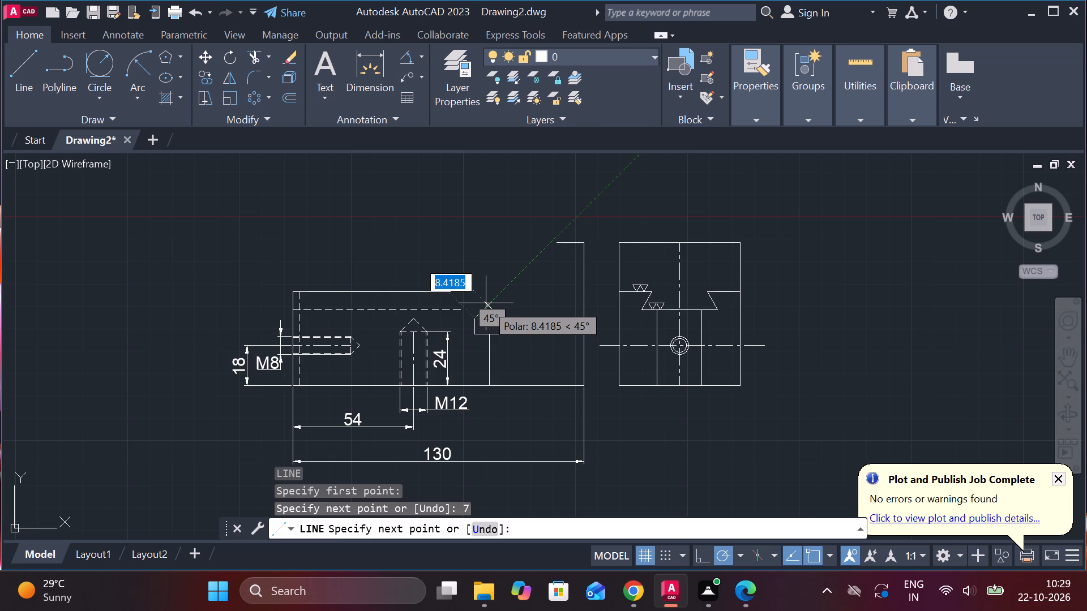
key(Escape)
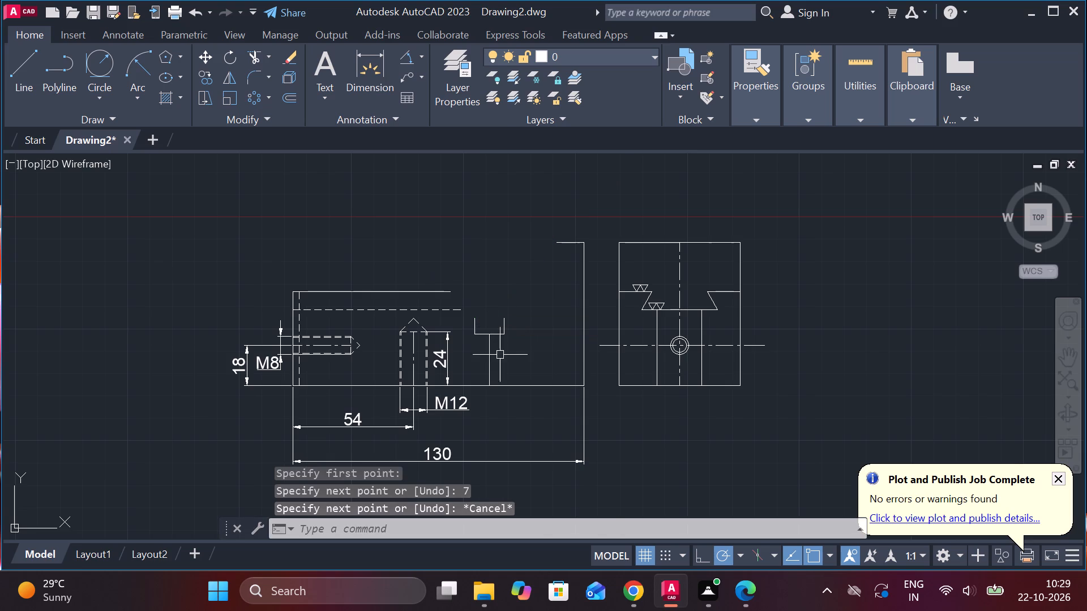
Erase the notch's two short vertical walls, its floor line and the vertical line beneath it.
click(501, 358)
click(470, 312)
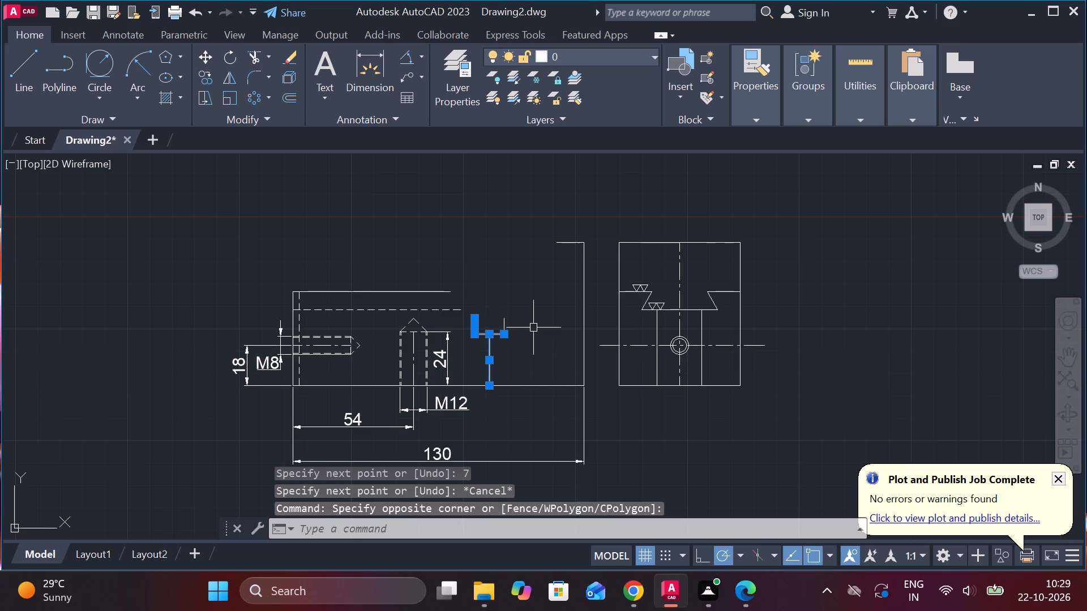
text(E)
key(space)
click(505, 343)
click(504, 324)
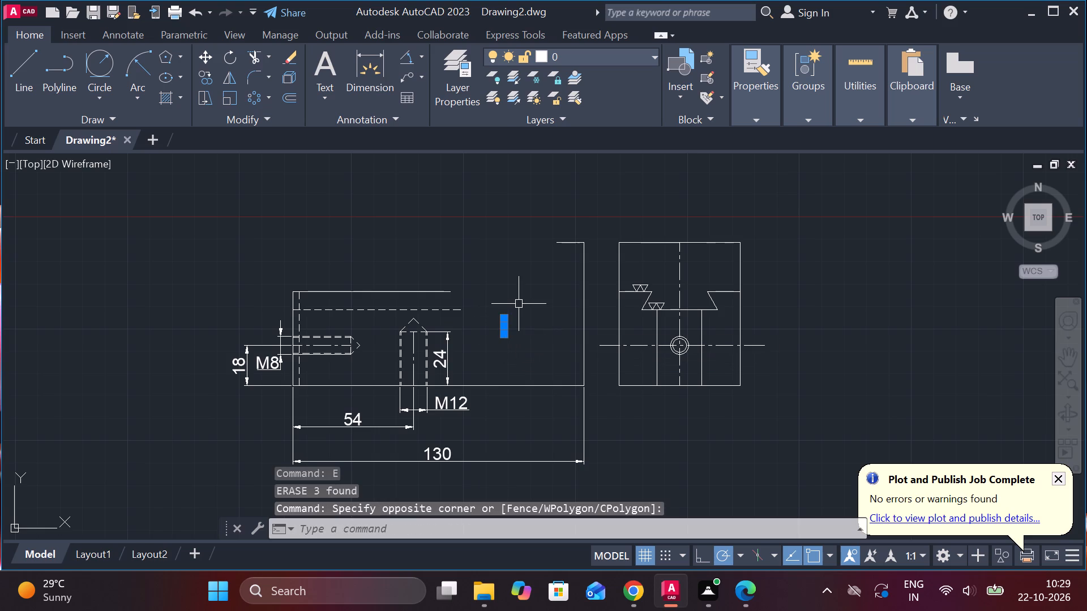
text(E L)
Draw a sloping line about 48 mm long, down and left at 120°, from the free end of the front view's short top edge.
key(Return)
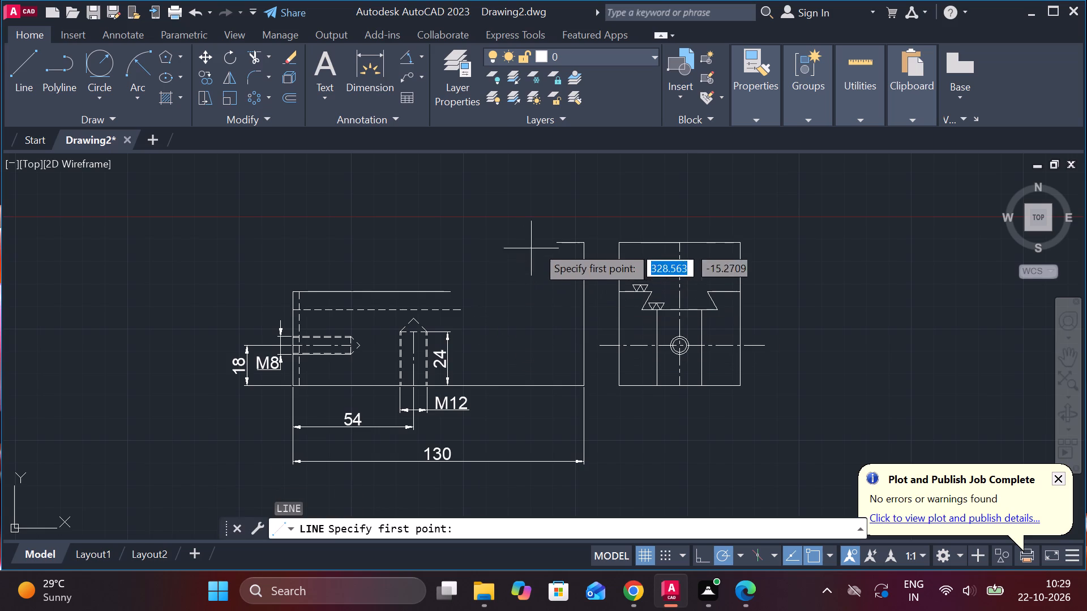
click(554, 242)
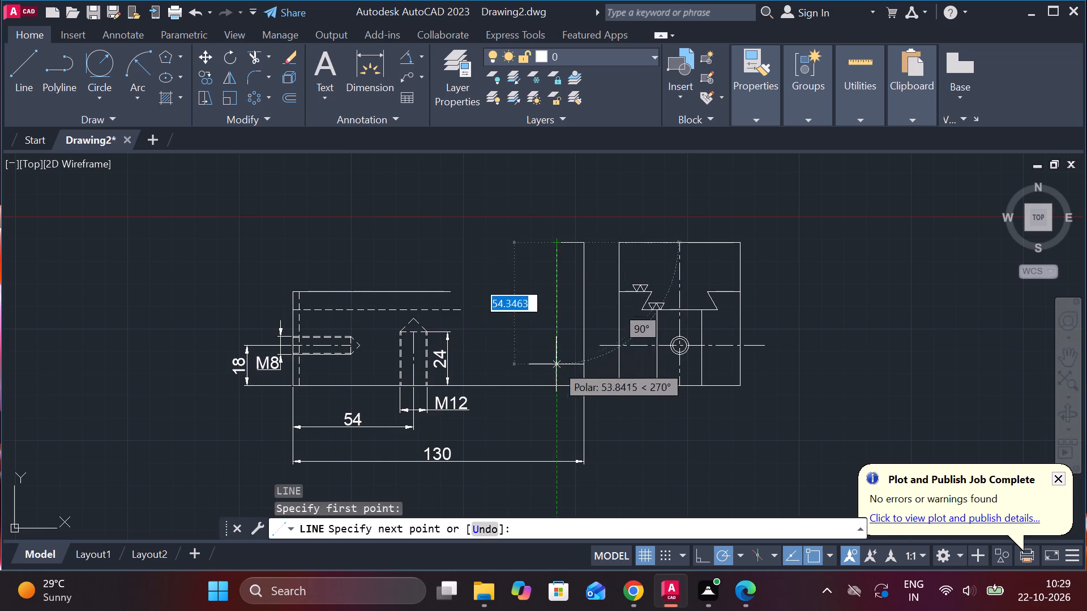
key(Tab)
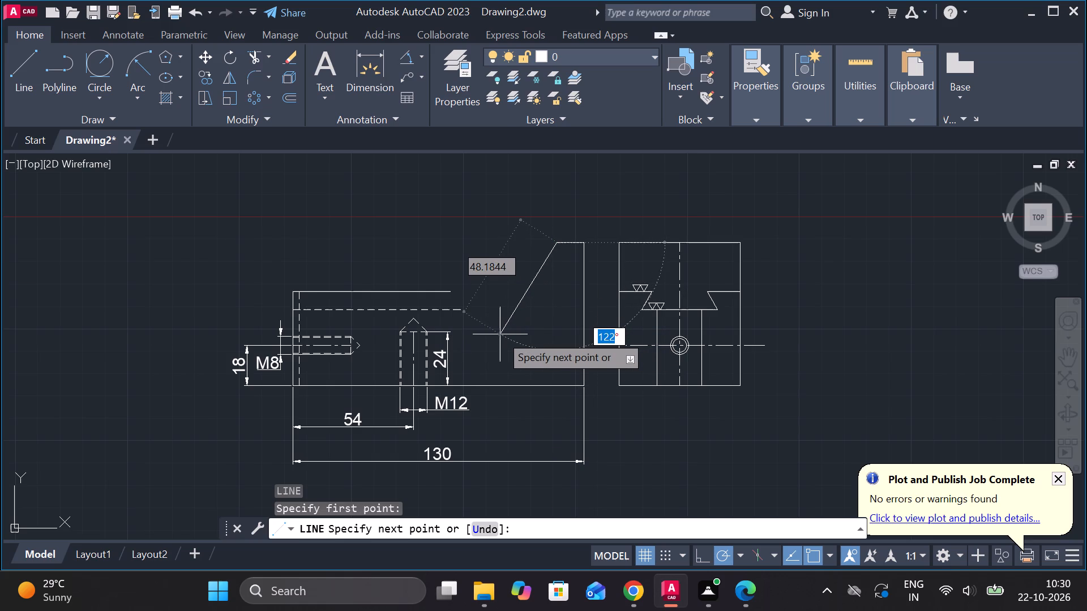
text(`20)
key(Return)
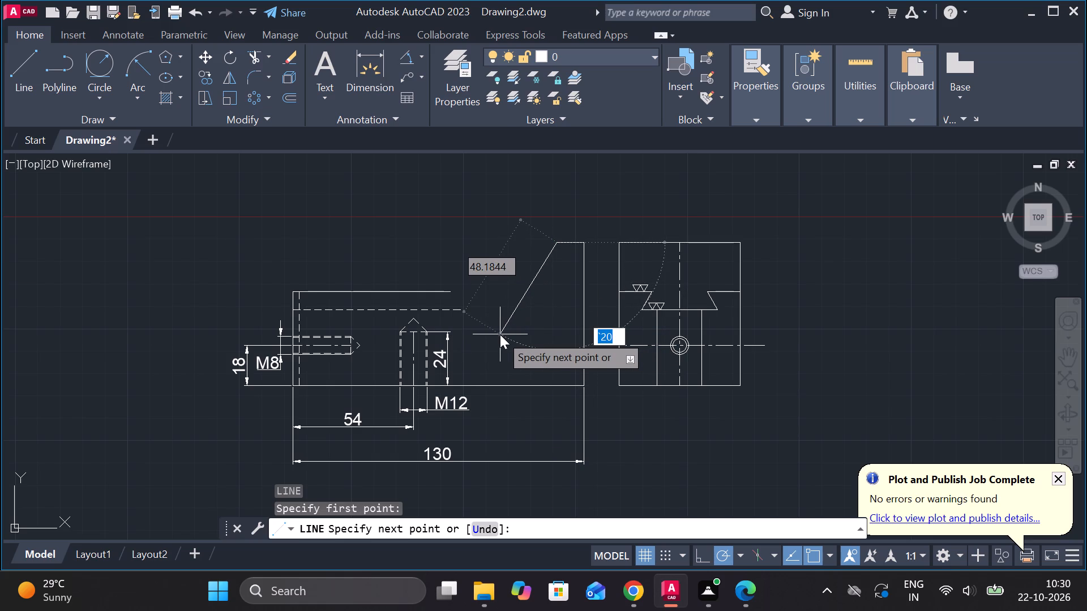
key(BackSpace)
text(120)
key(Return)
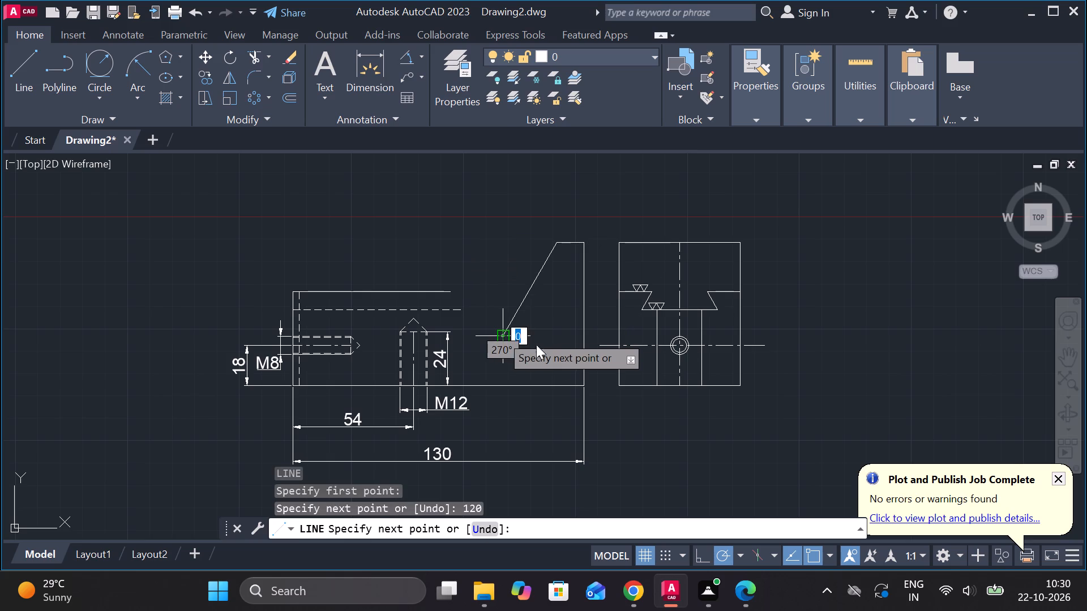
scroll(549, 342, up, 1)
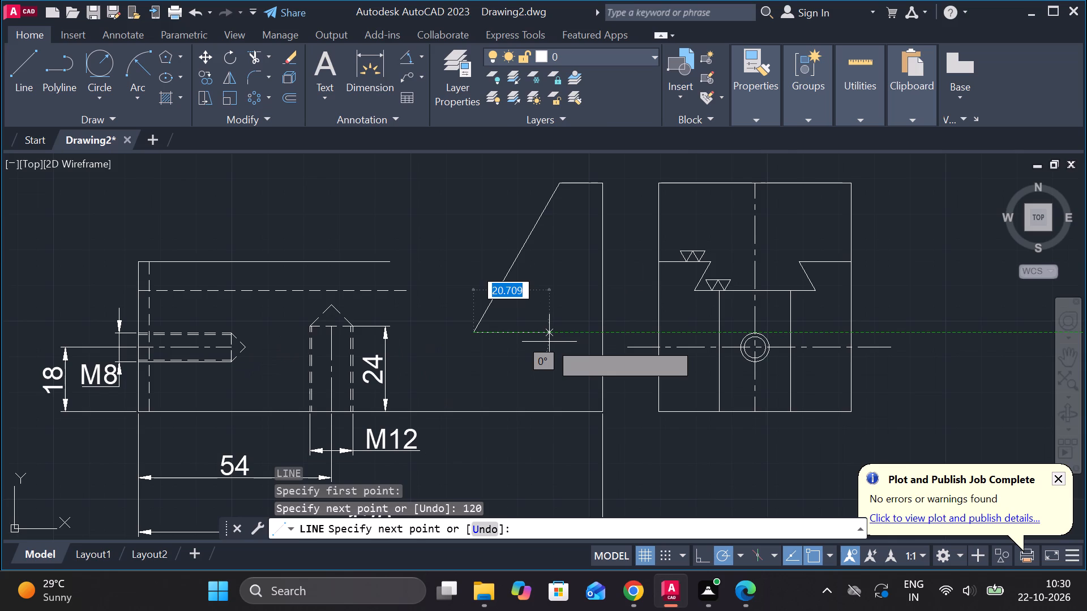
middle_drag(490, 346, 528, 351)
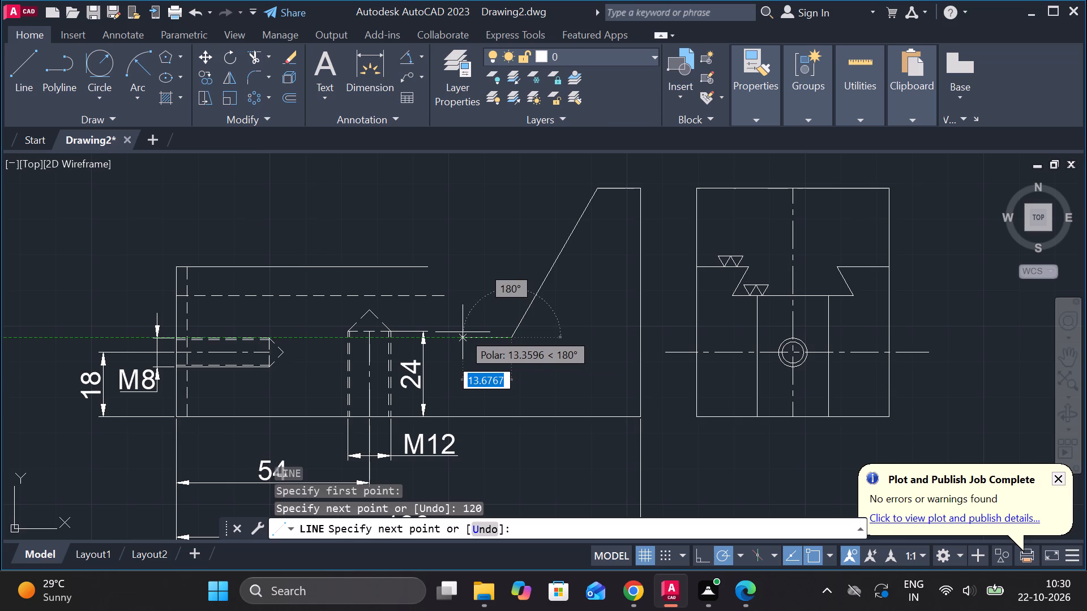
key(Escape)
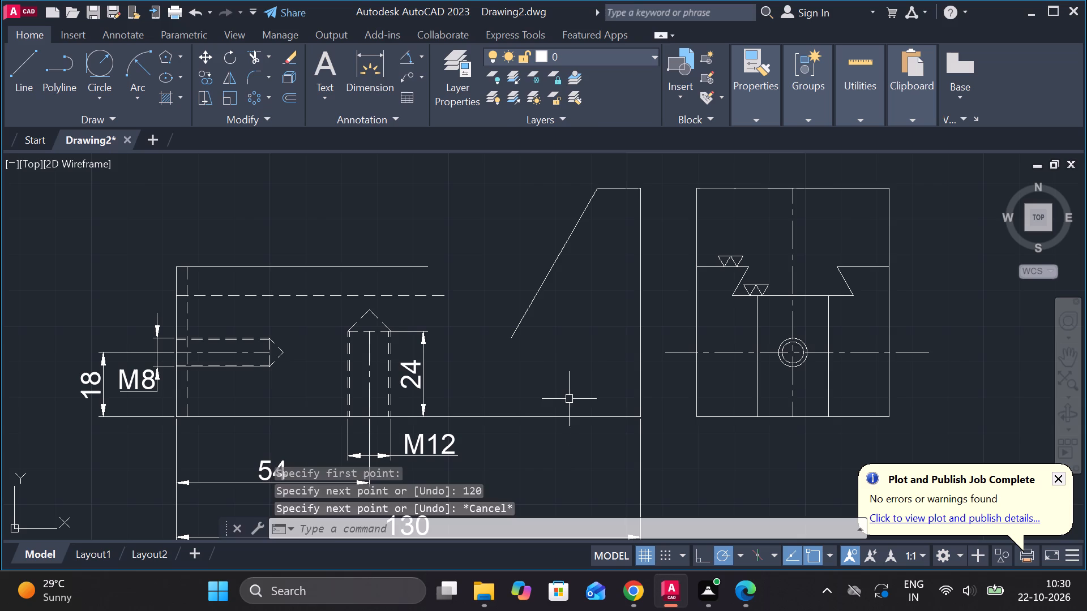
Draw a short horizontal line along the front view's bottom edge, ending at its lower-right corner.
key(l)
key(Return)
click(550, 410)
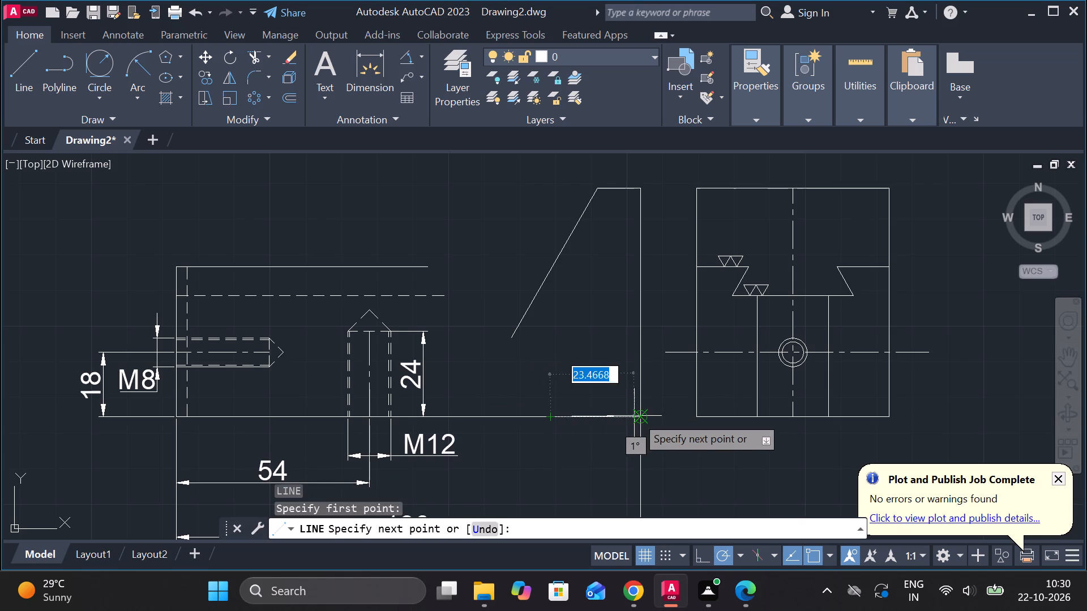
click(647, 416)
key(Escape)
Offset the short line on the bottom edge upward by 23 mm.
click(609, 416)
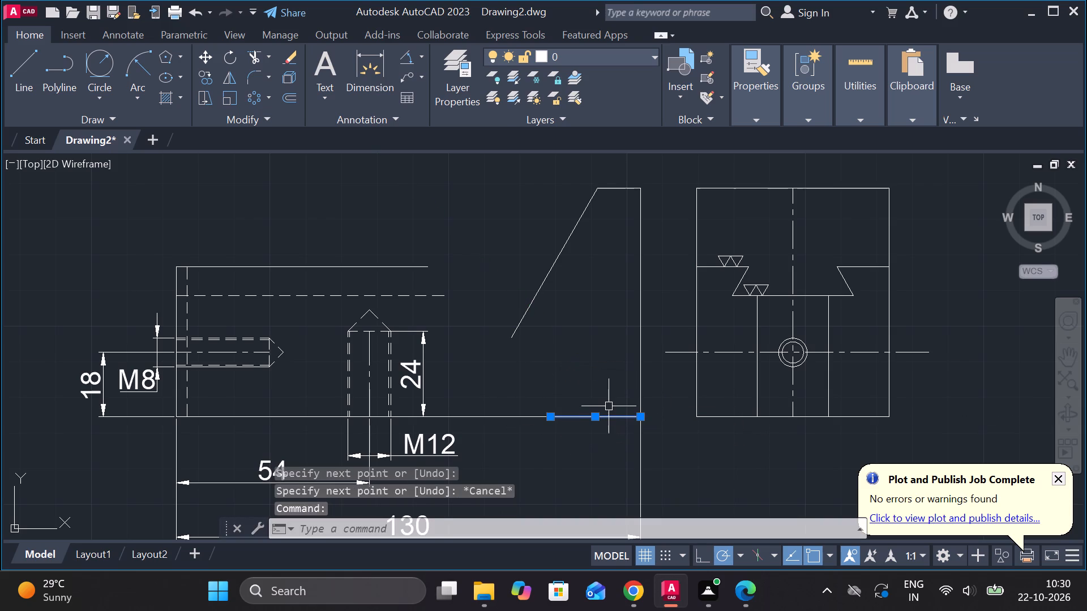
key(o)
key(Return)
key(Return)
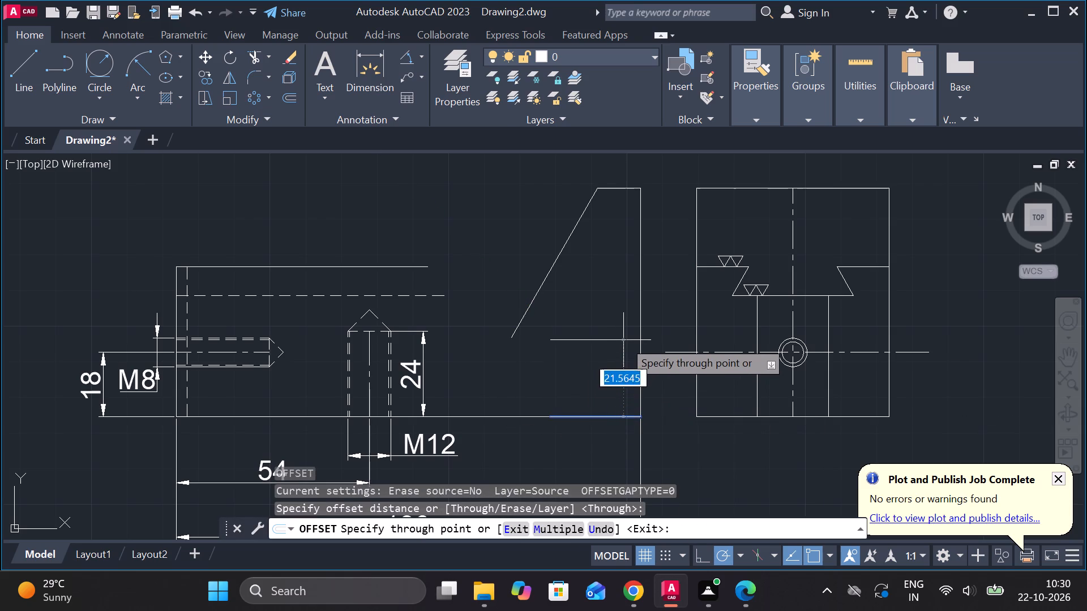
text(23)
key(Return)
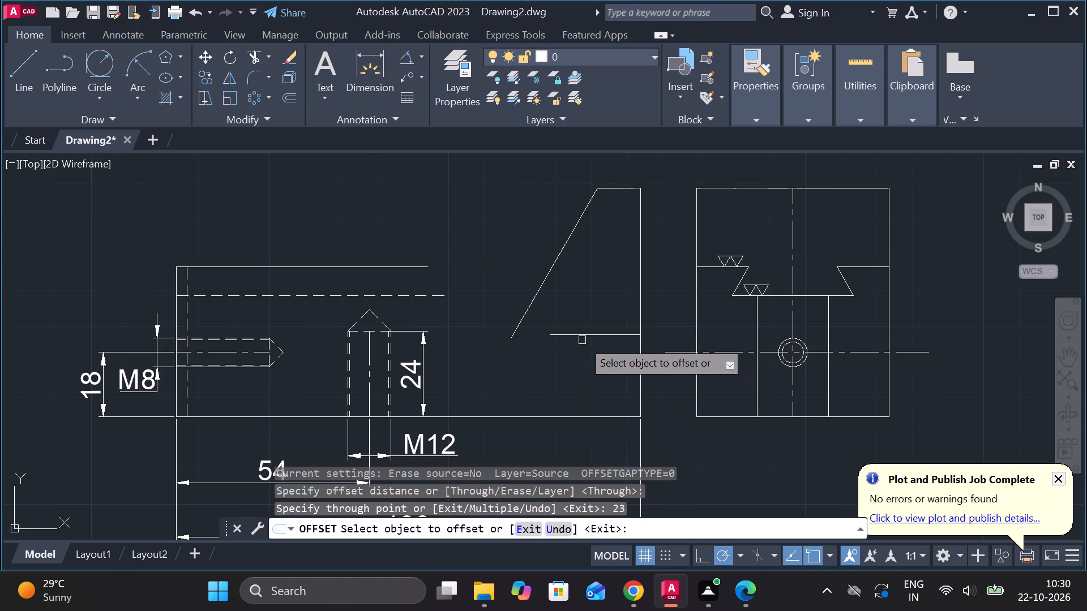
key(Escape)
Stretch the left end of the offset line horizontally past the lower end of the sloping line.
click(571, 335)
click(550, 335)
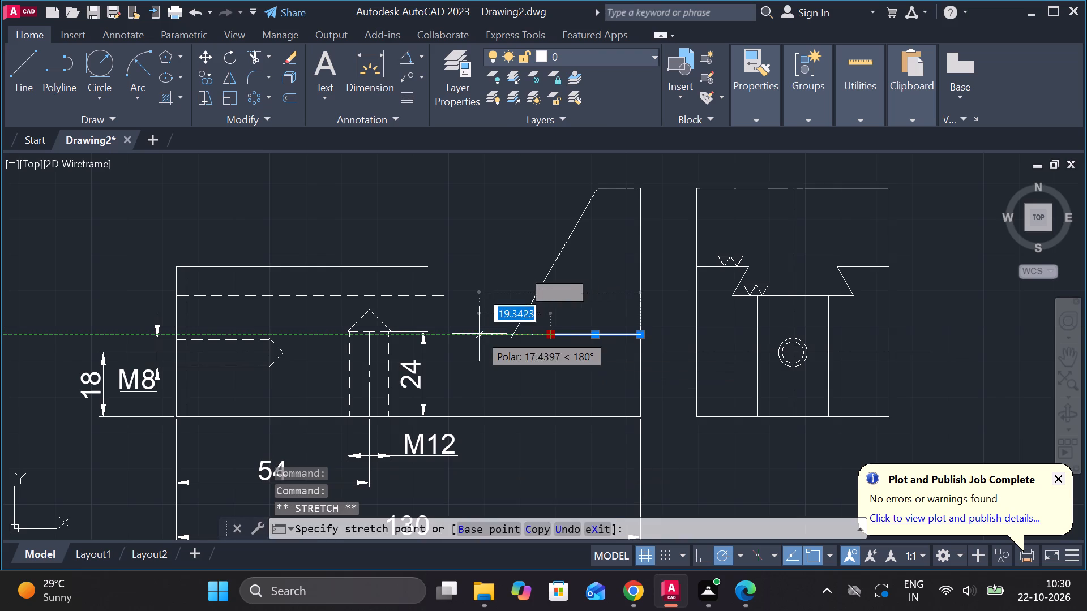
click(465, 334)
key(Escape)
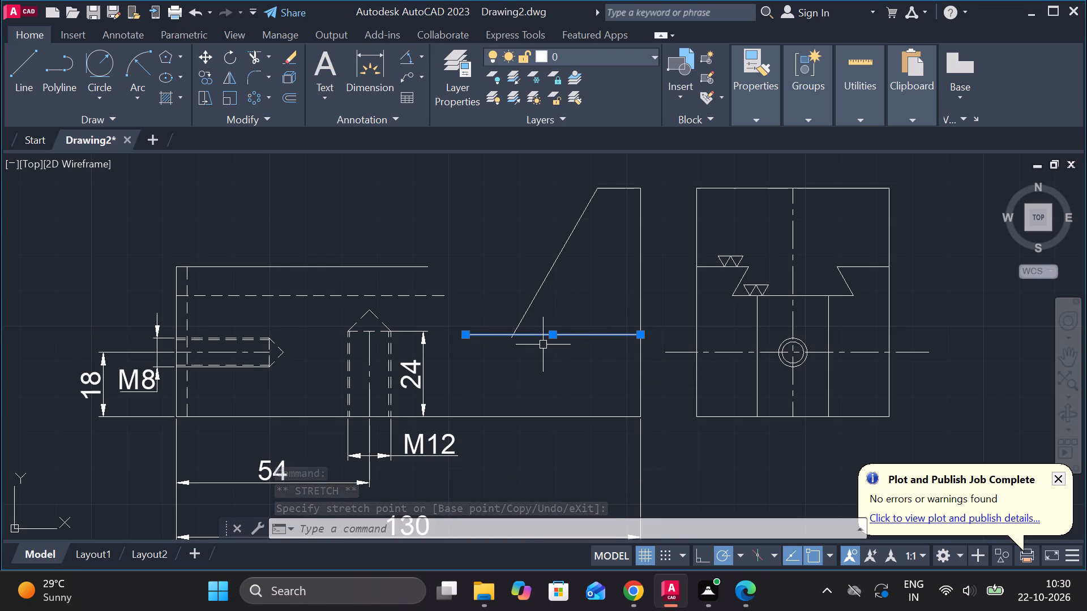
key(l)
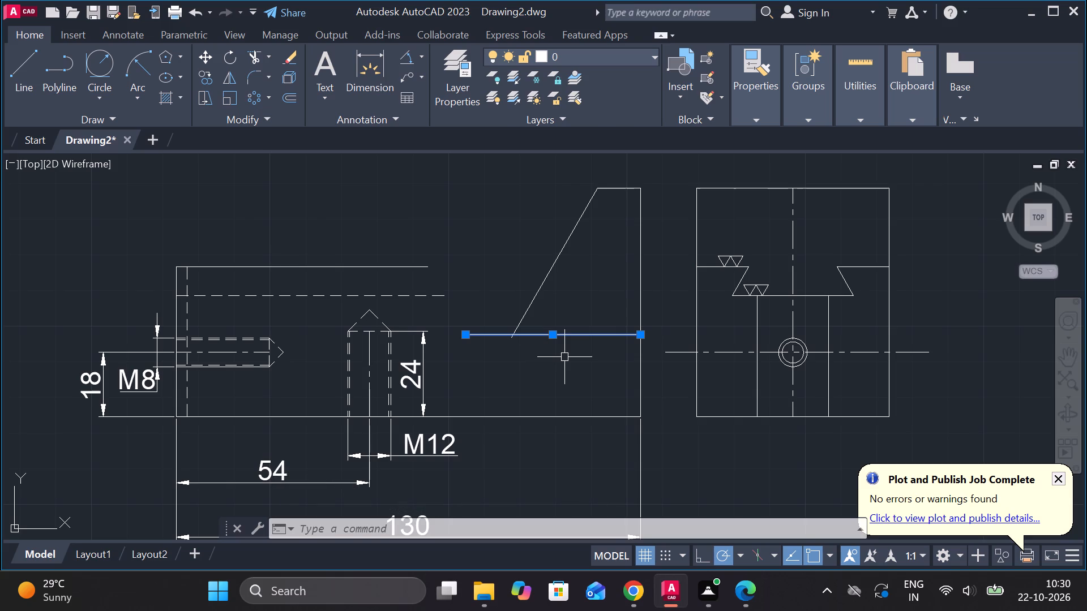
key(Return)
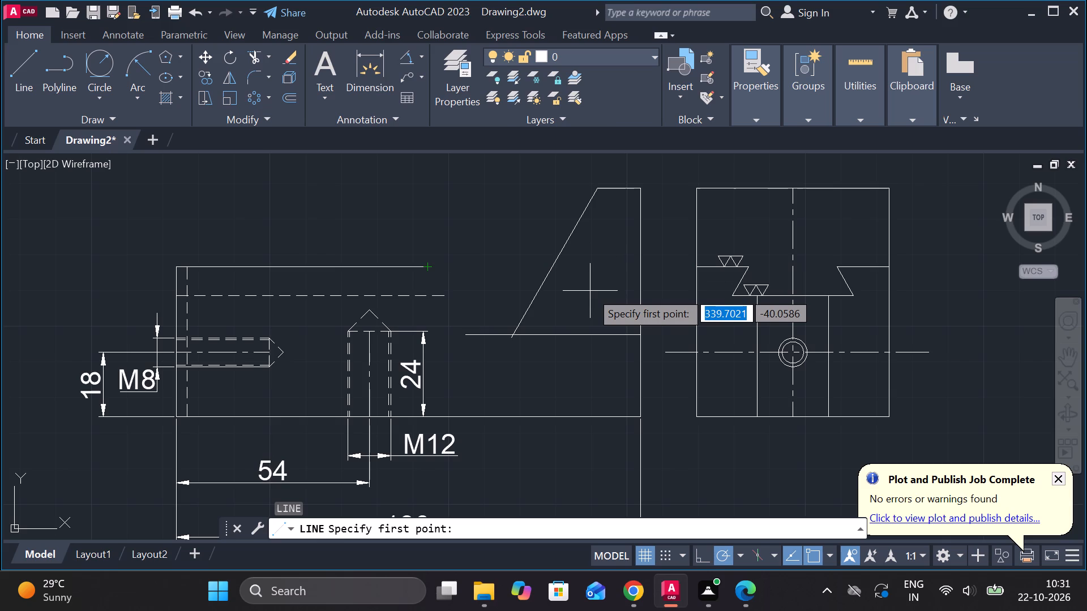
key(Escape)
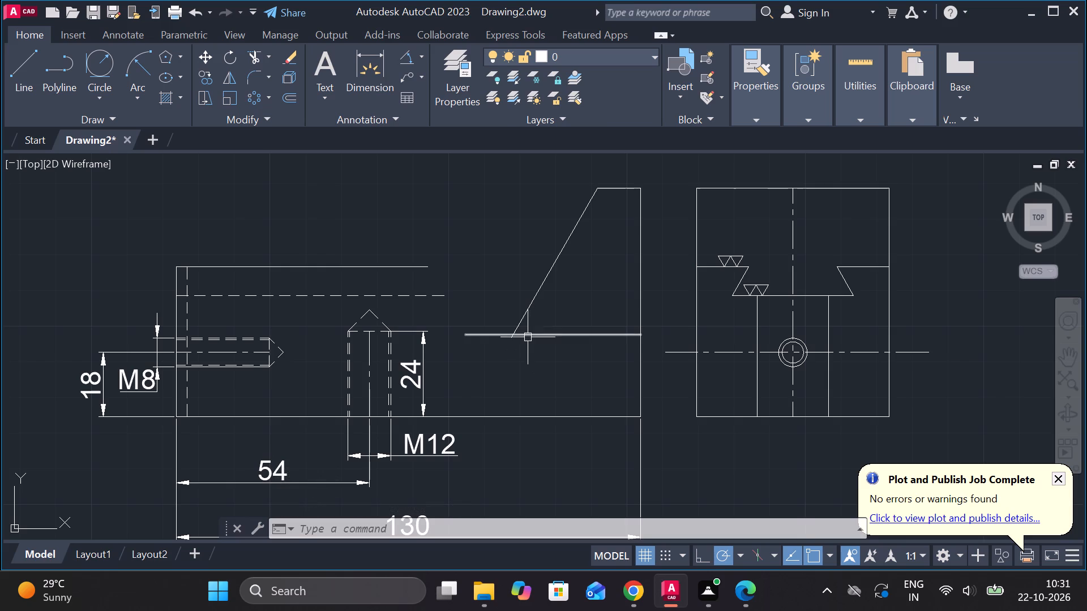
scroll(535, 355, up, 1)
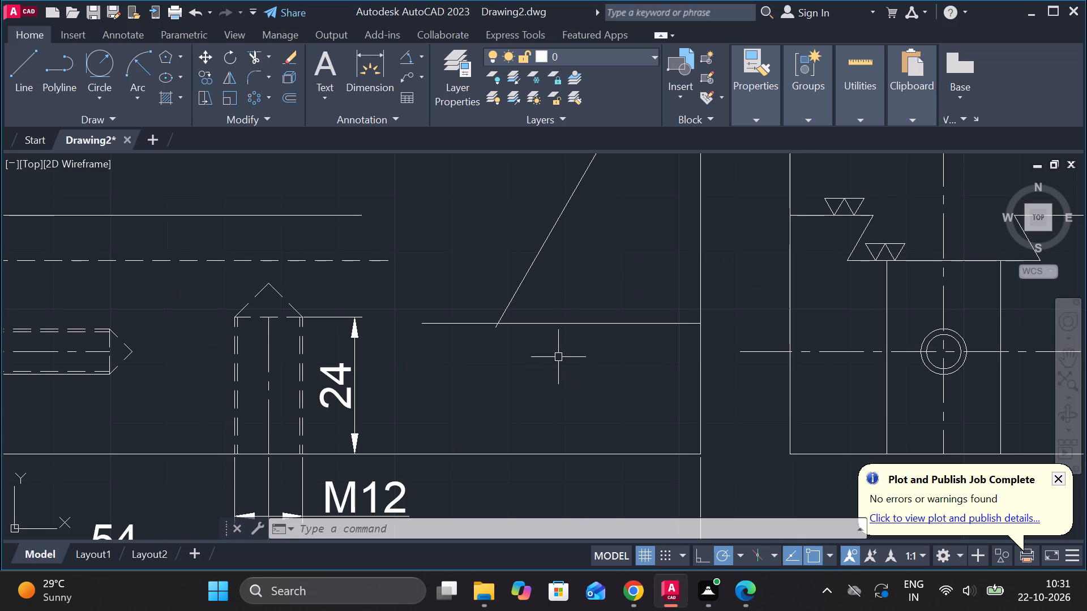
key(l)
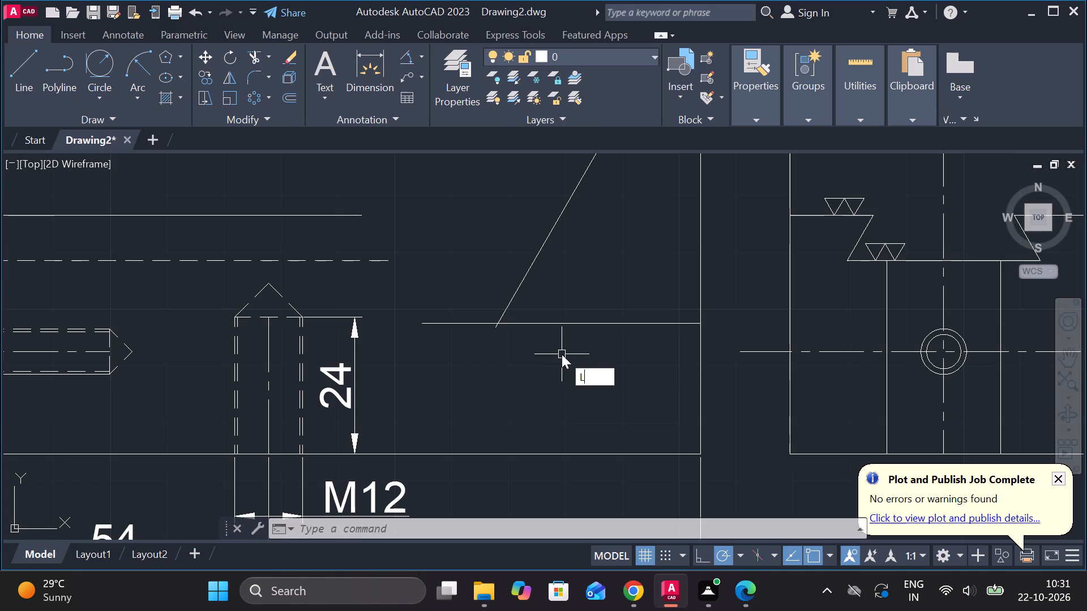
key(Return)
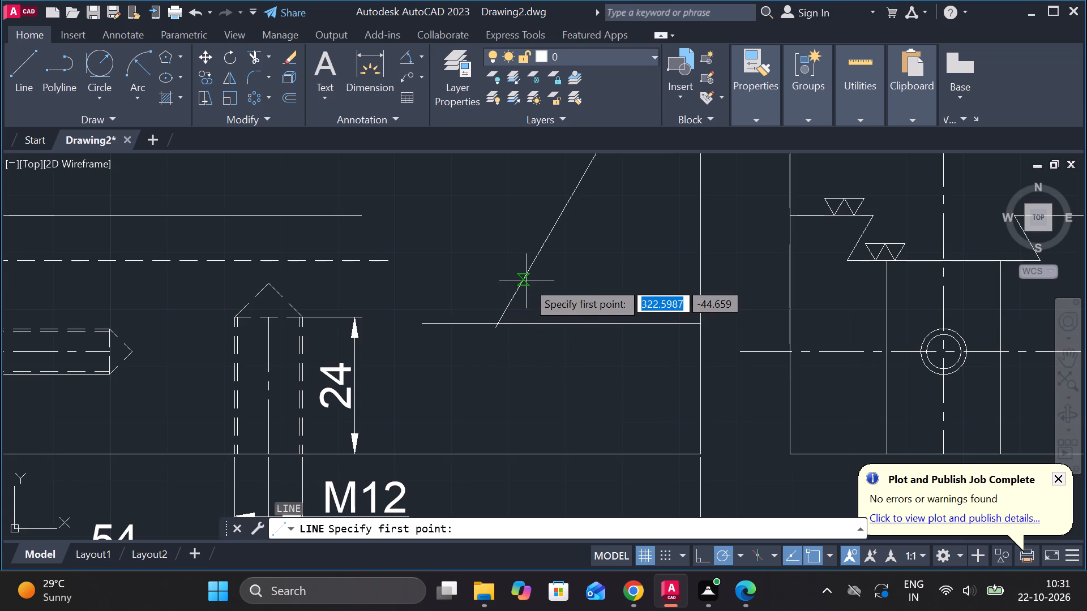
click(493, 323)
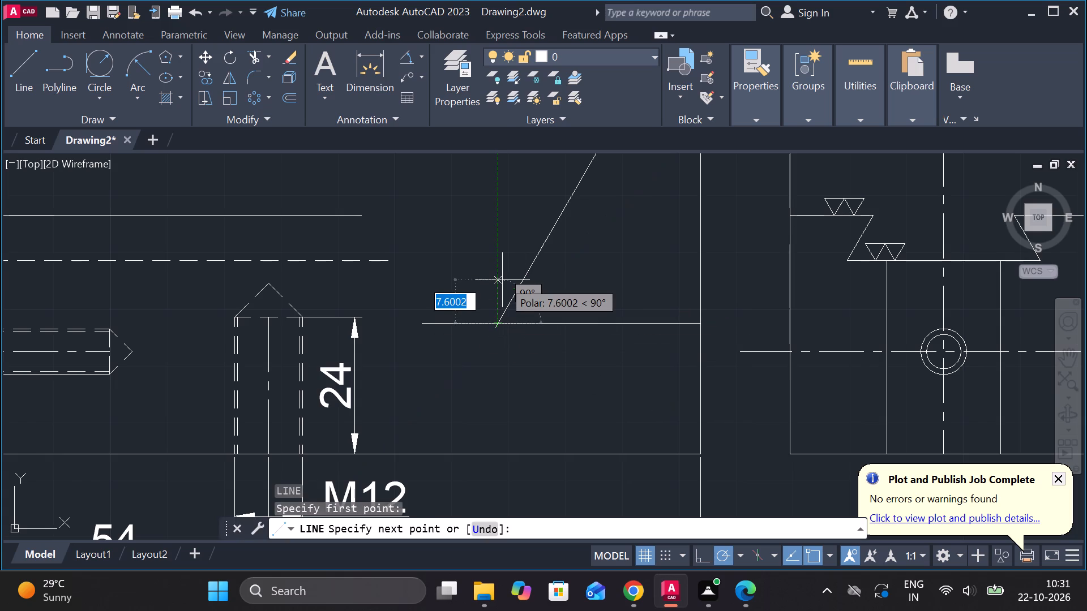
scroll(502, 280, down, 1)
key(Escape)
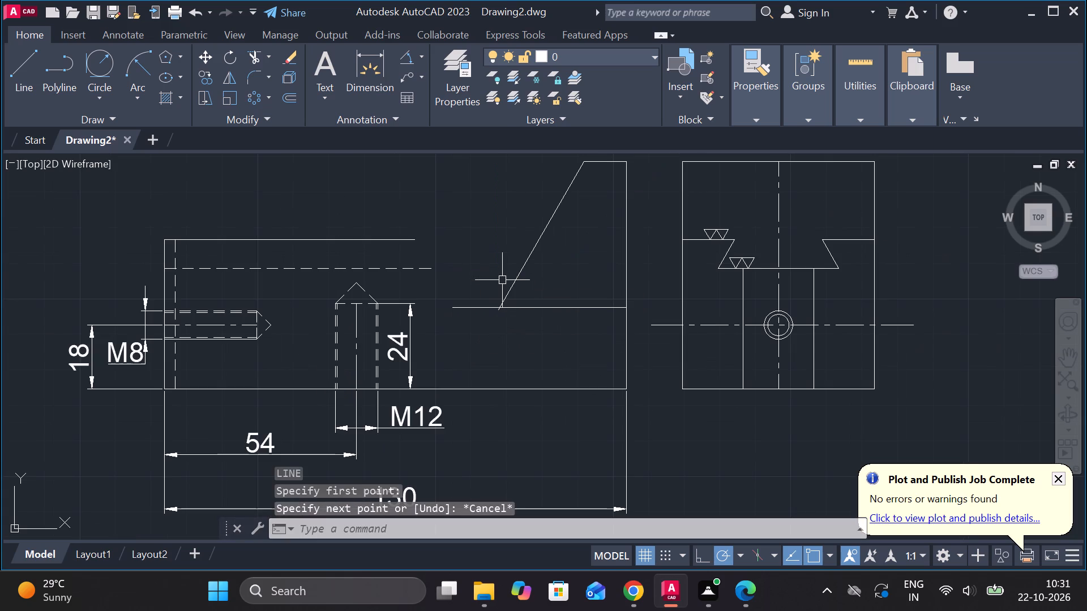
In empty space below the side view, draw connected lines: 13 mm horizontal, 7 mm upward, and a slope about 57 mm long at 60°.
middle_drag(482, 415, 478, 415)
middle_drag(478, 415, 375, 364)
middle_drag(789, 471, 660, 430)
key(l)
key(Return)
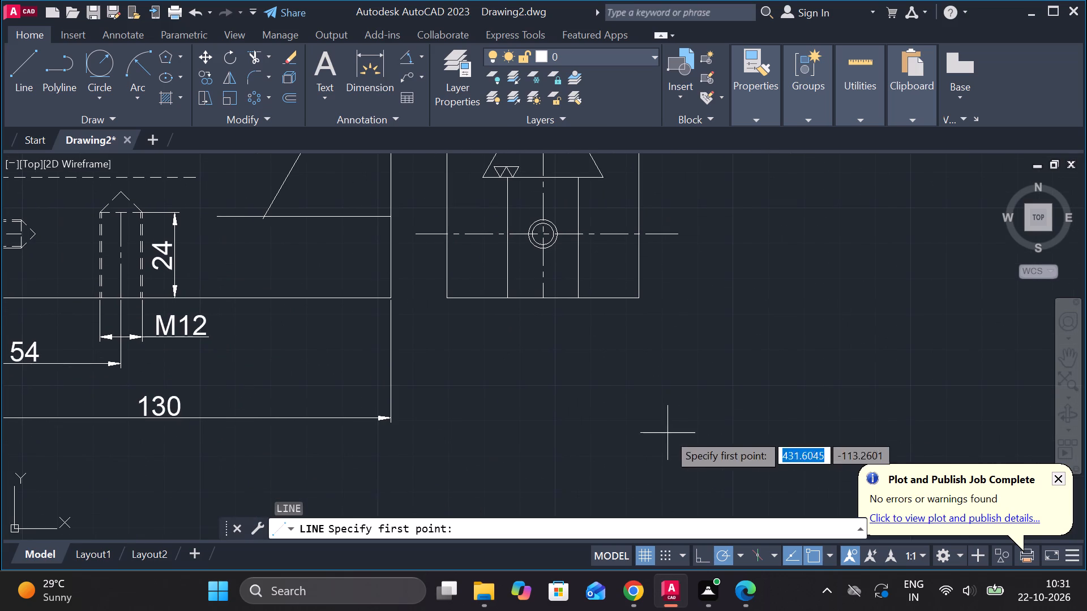
click(667, 433)
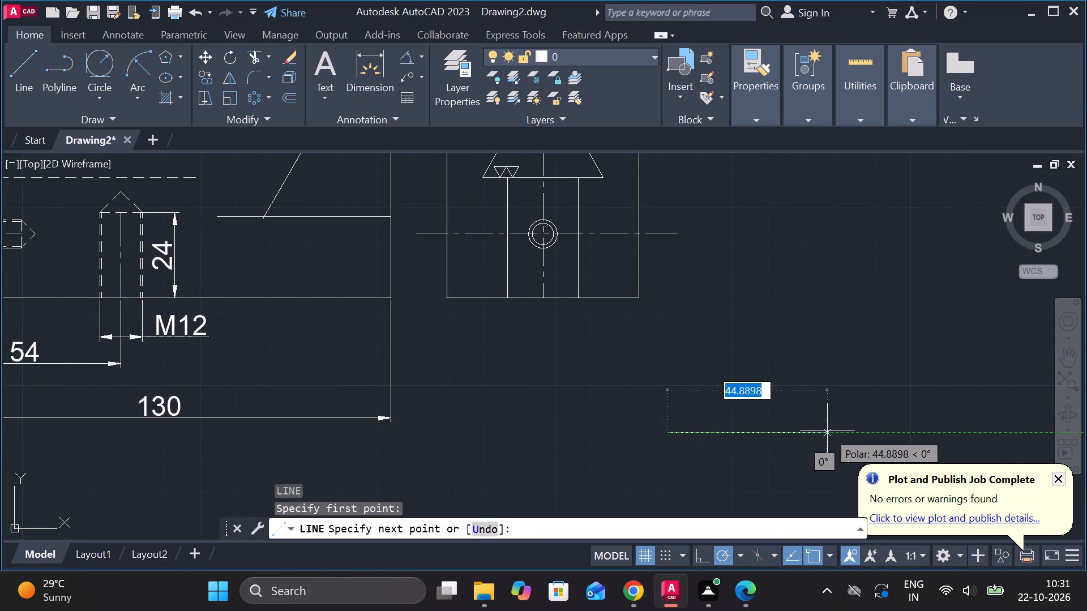
text(13)
key(space)
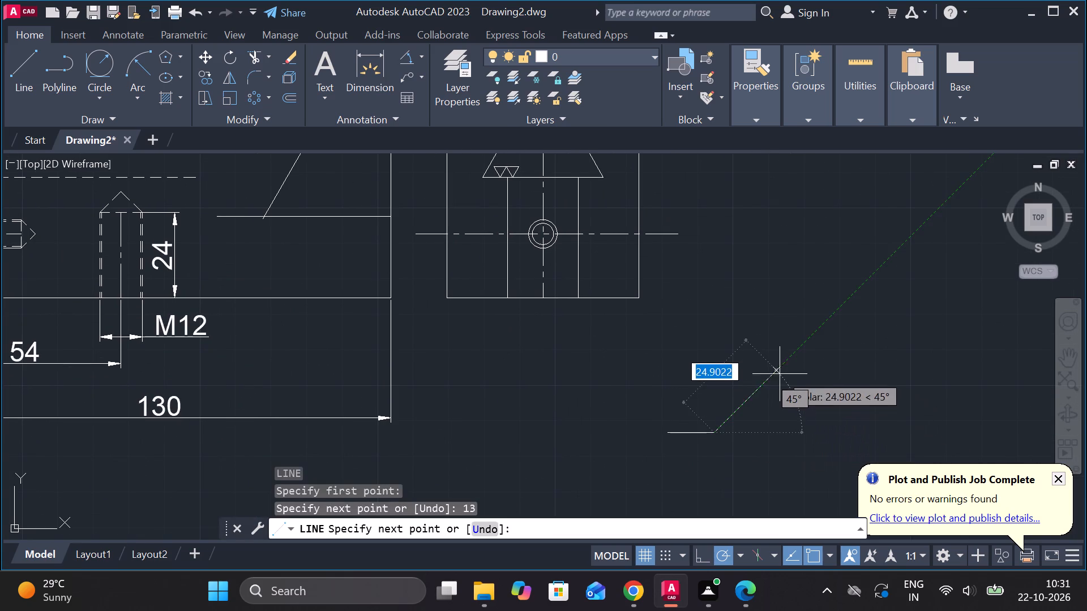
key(7)
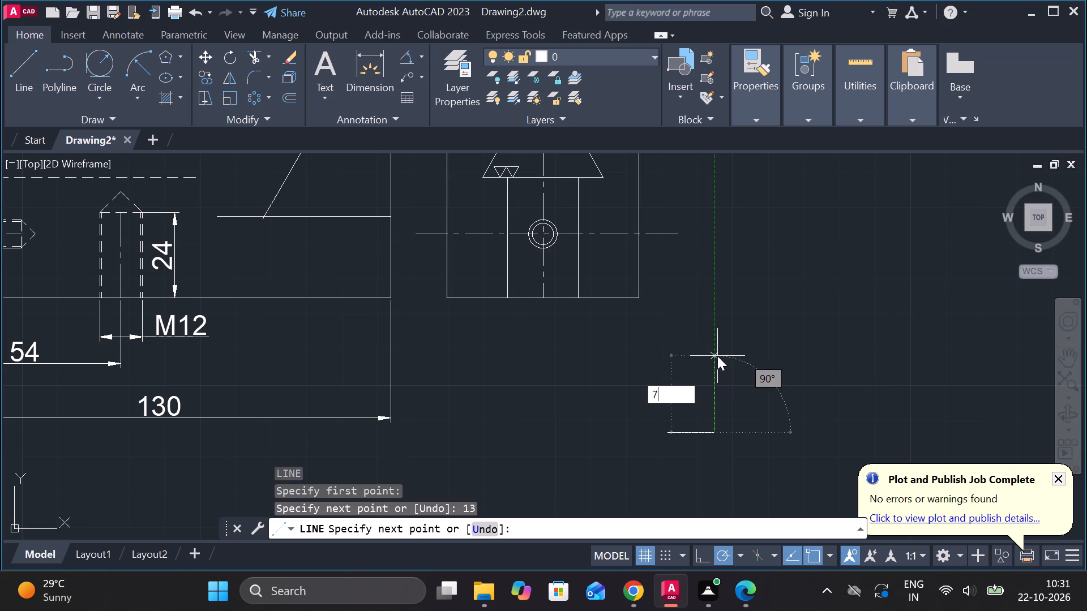
key(Return)
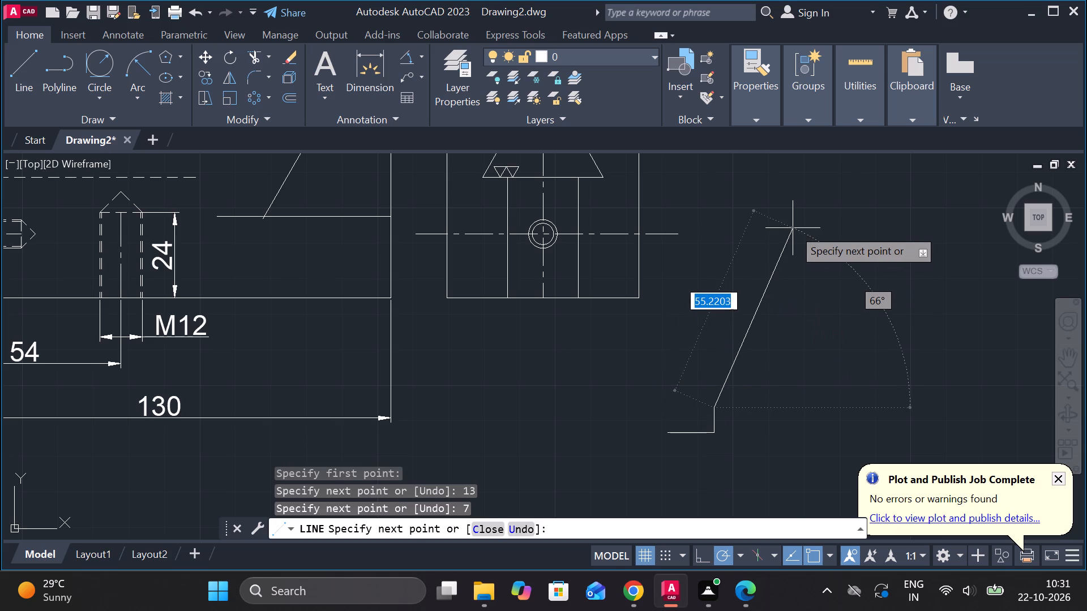
key(Tab)
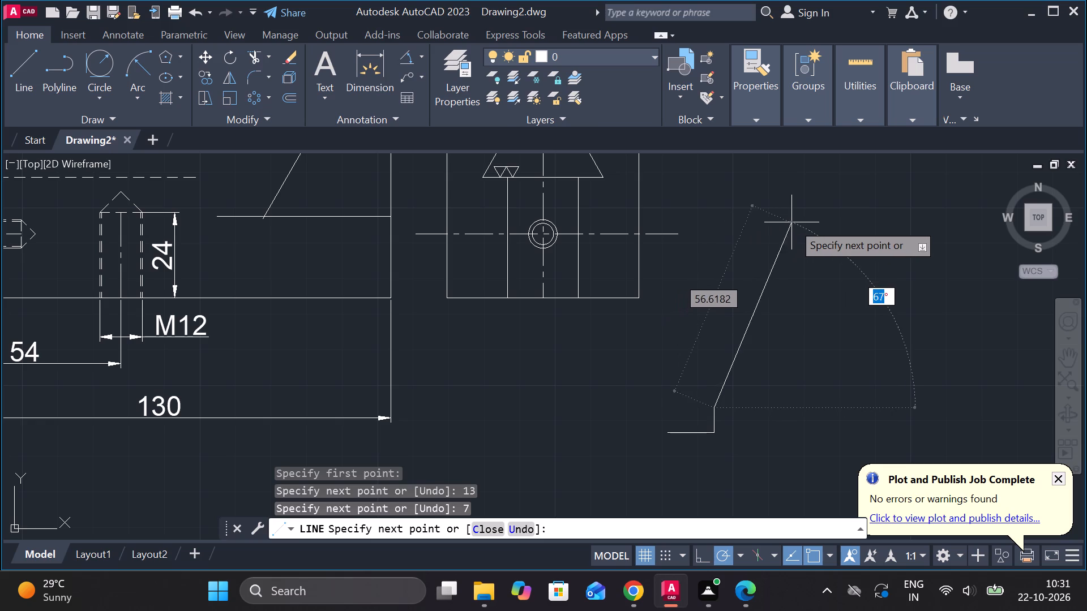
key(6)
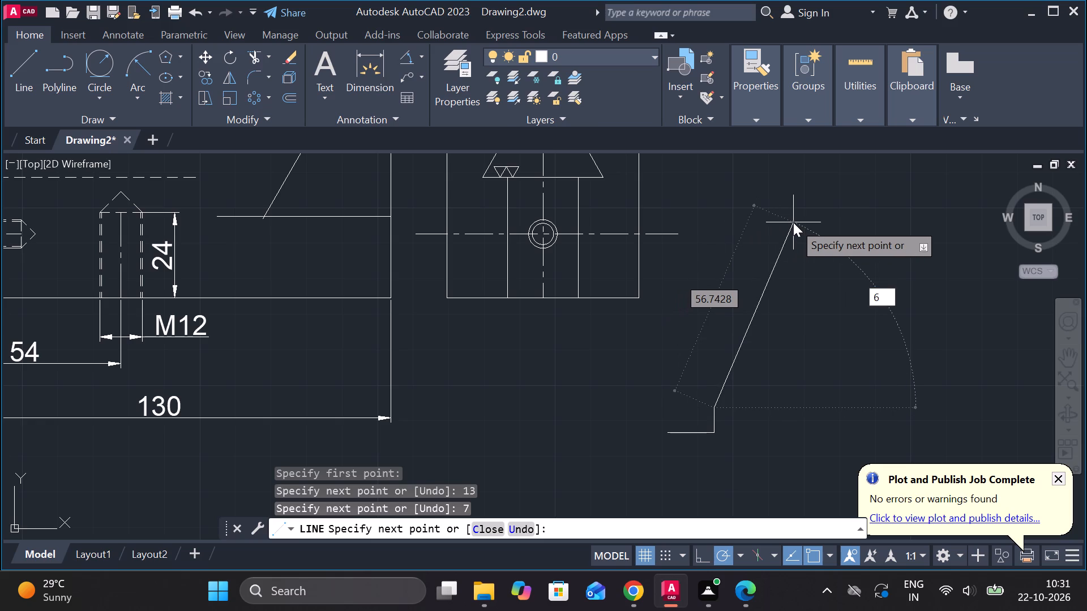
key(0)
key(Return)
key(Escape)
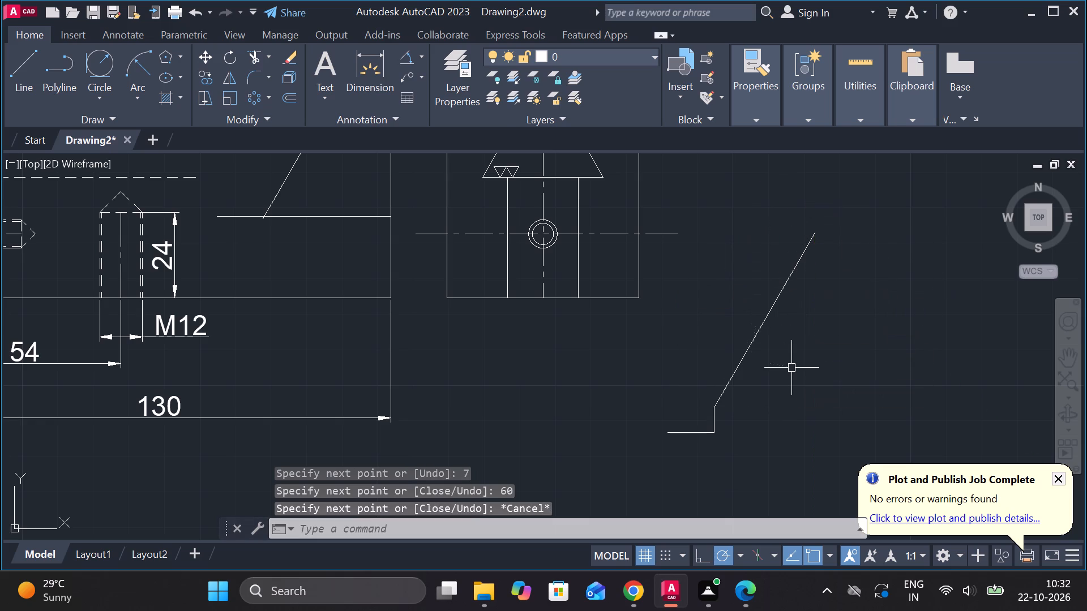
From the 13 mm line's other end, draw a line 7 mm upward and a slope about 44 mm long at 120°.
key(l)
key(Return)
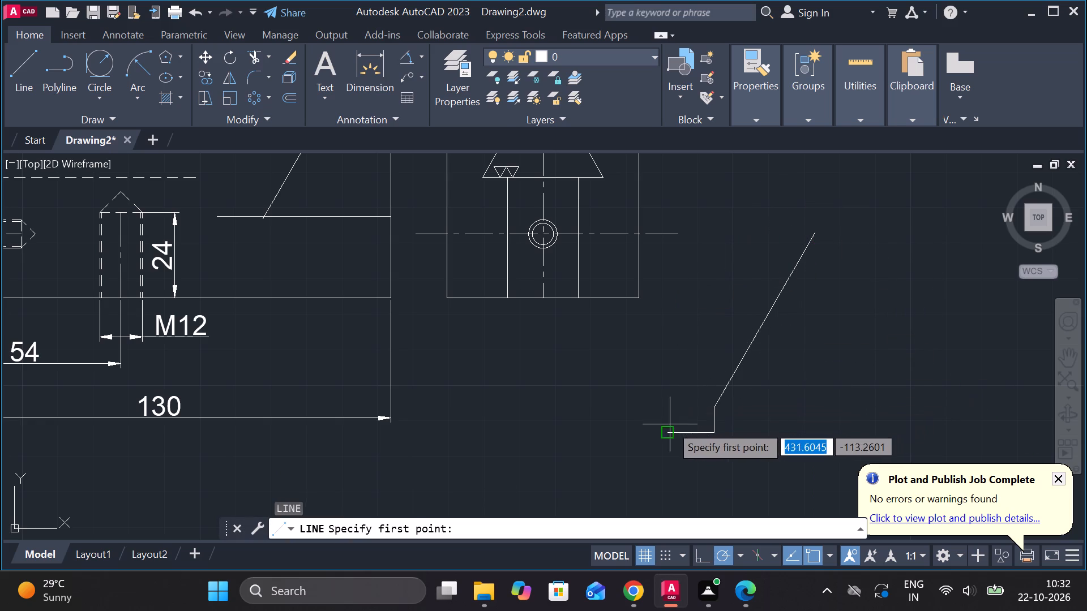
click(670, 424)
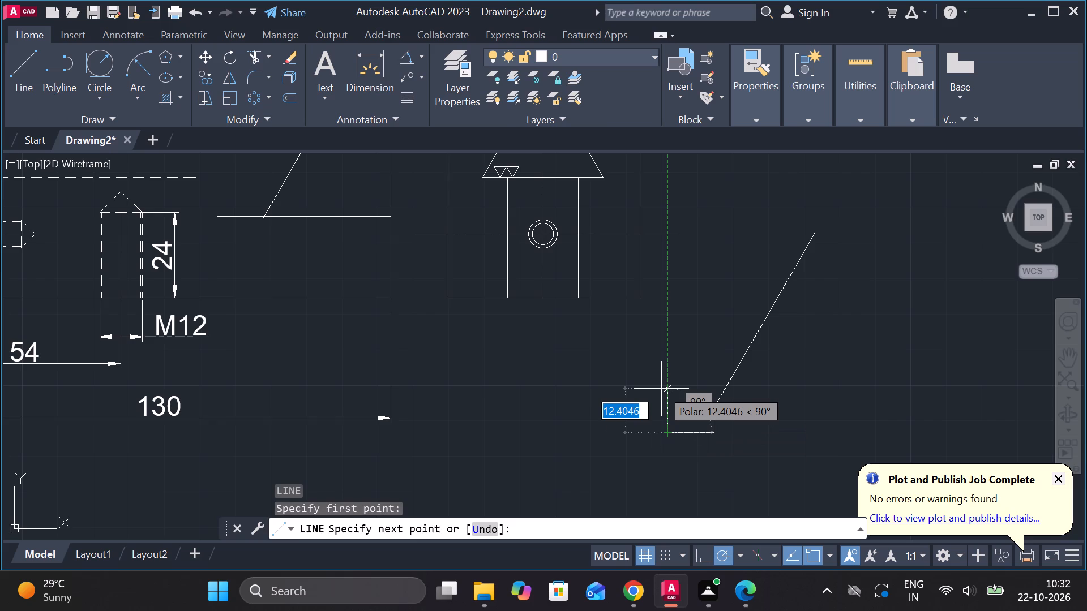
key(7)
key(Return)
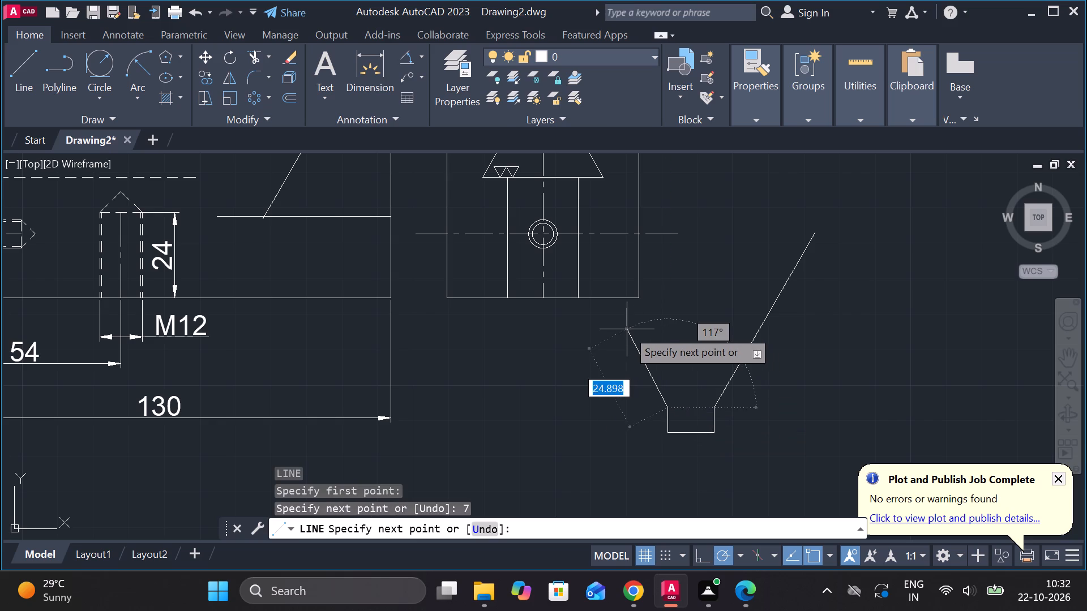
key(Tab)
middle_drag(627, 329, 651, 454)
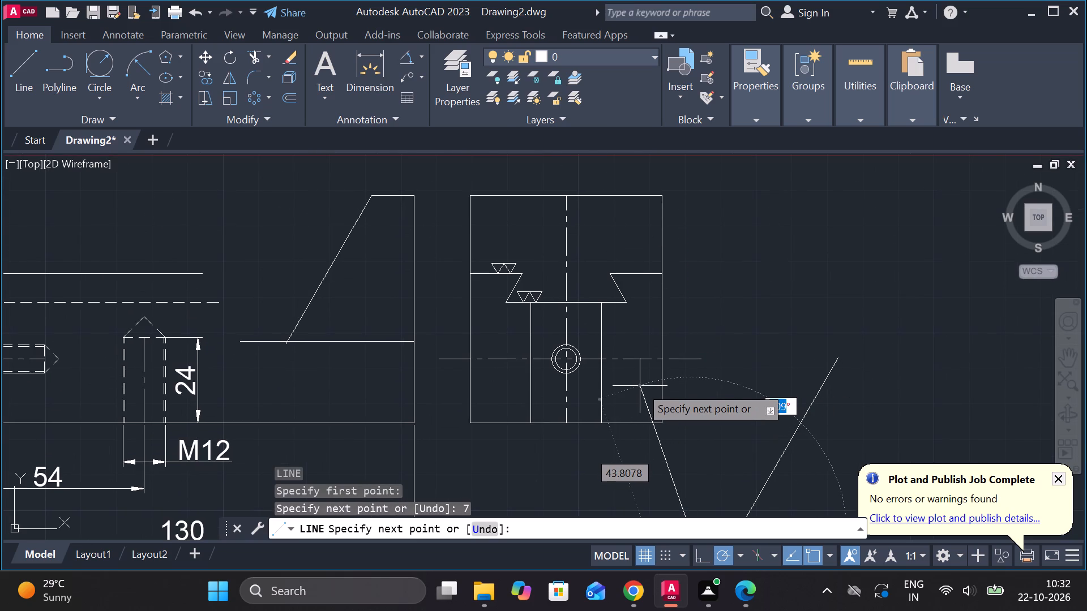
text(120)
key(Return)
scroll(660, 427, down, 1)
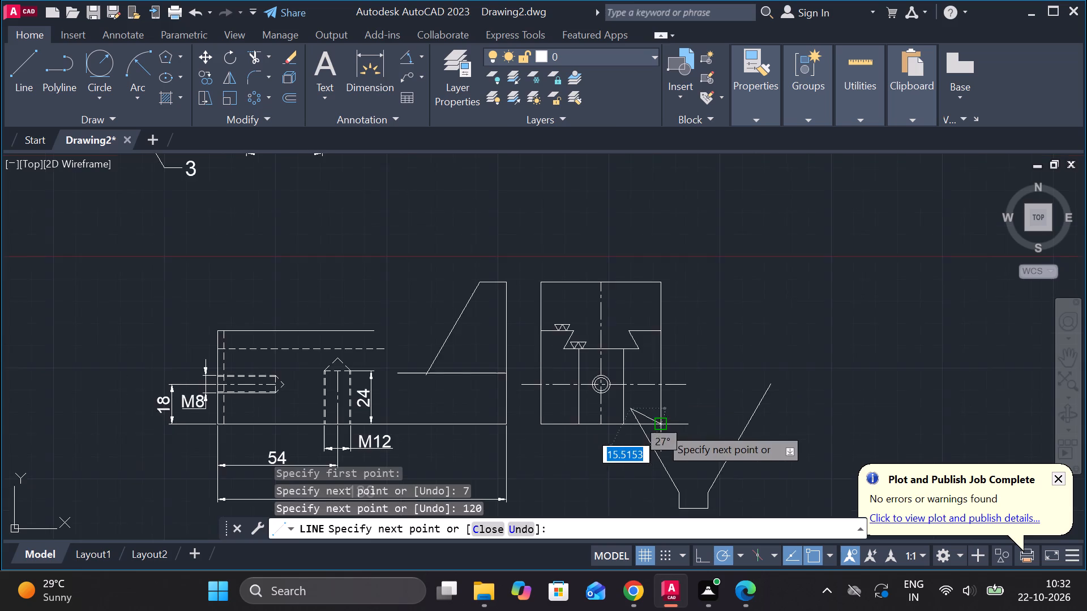
middle_drag(660, 427, 649, 292)
key(Escape)
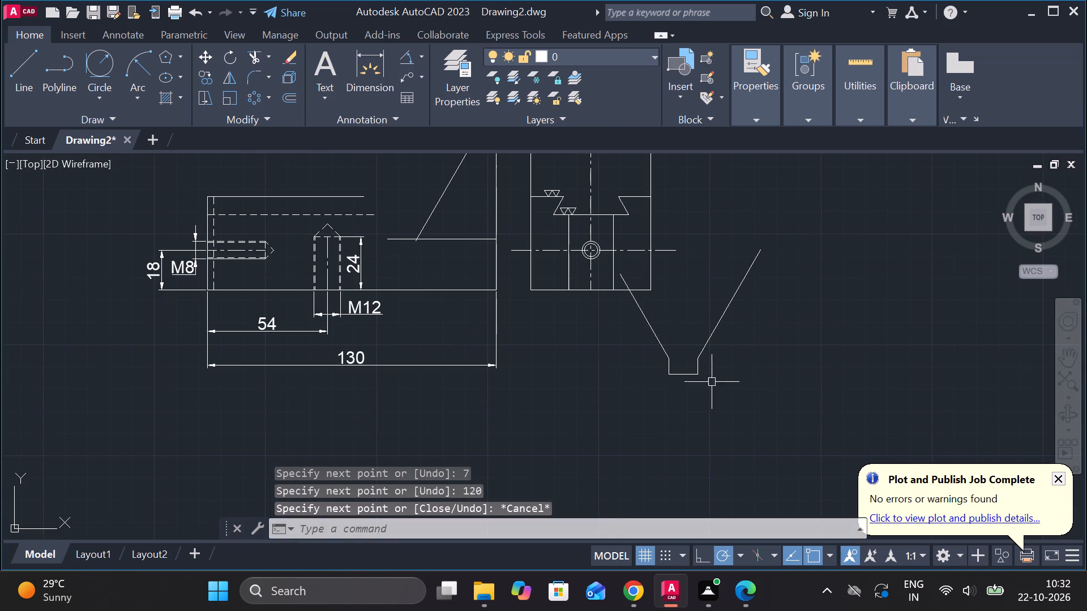
Copy the five-line V-notch profile by its bottom midpoint into the empty space beyond the side view.
drag(770, 419, 684, 362)
click(588, 304)
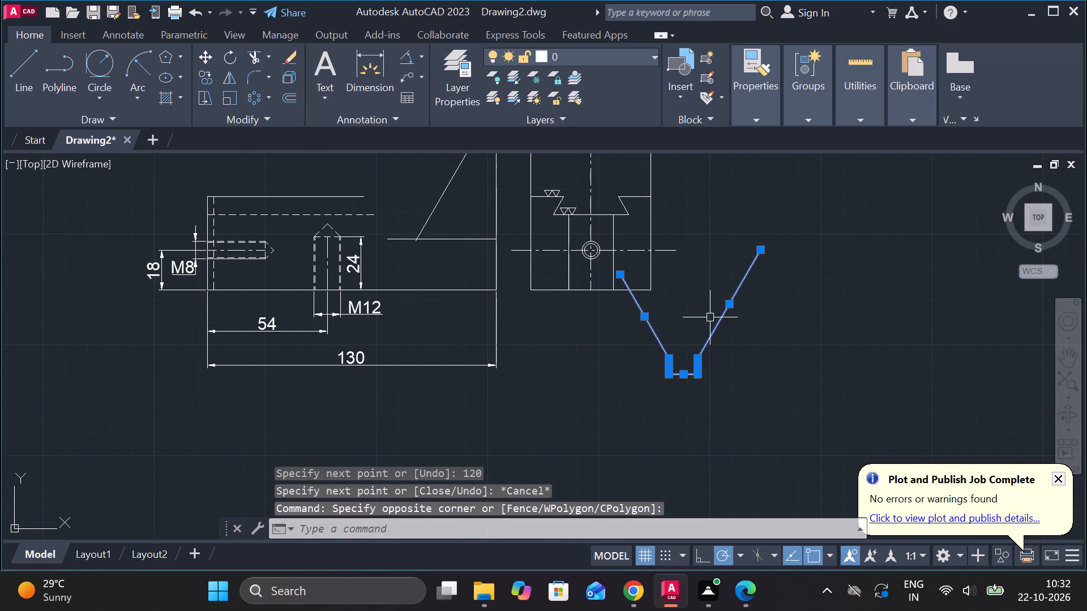
text(CO)
key(Return)
click(681, 371)
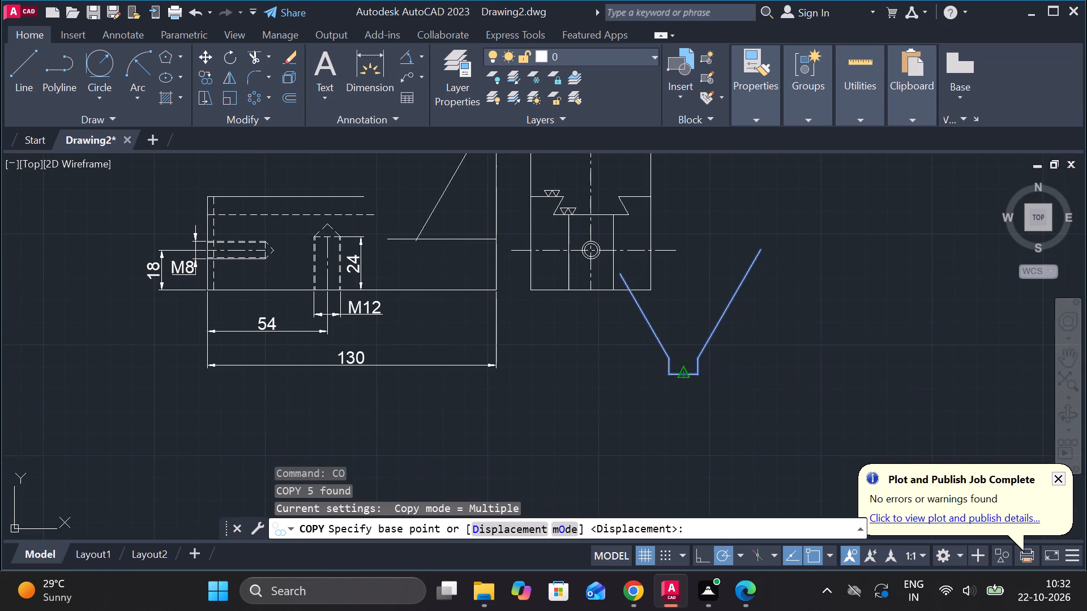
middle_drag(438, 268, 476, 302)
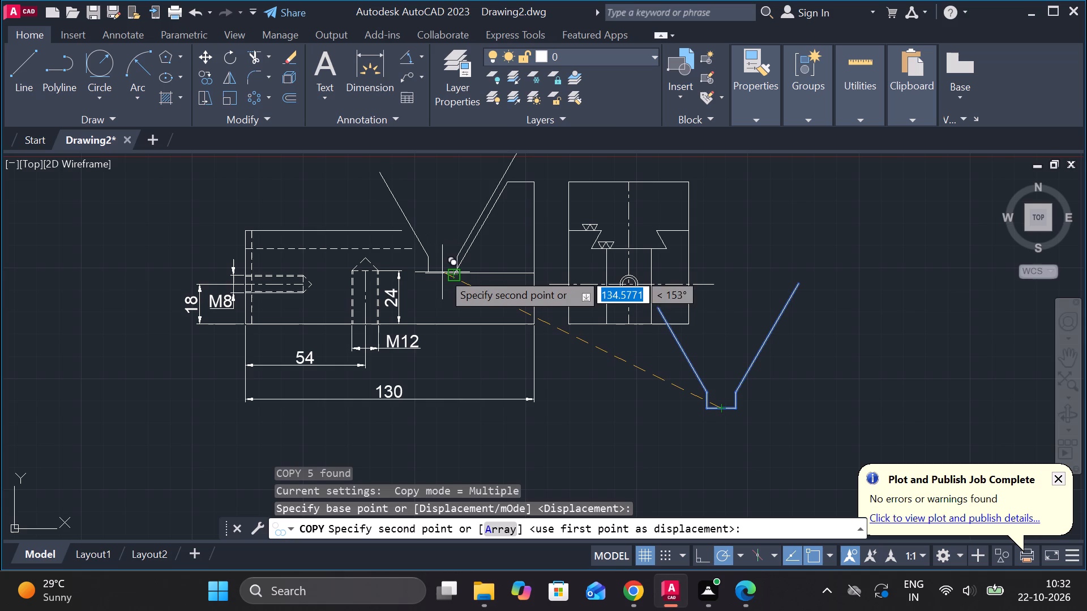
scroll(452, 273, up, 2)
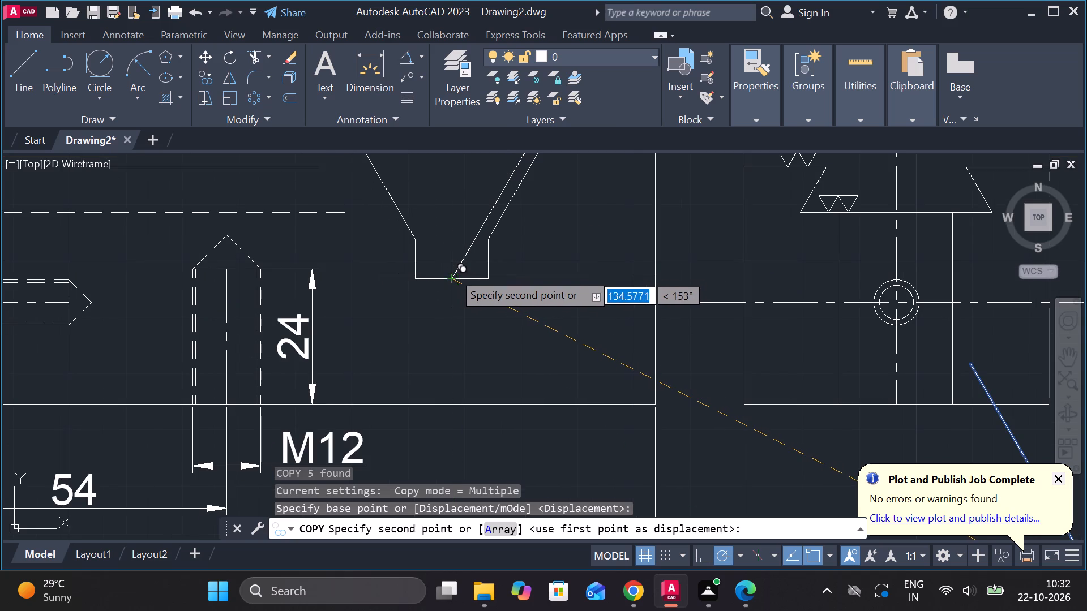
scroll(455, 269, down, 2)
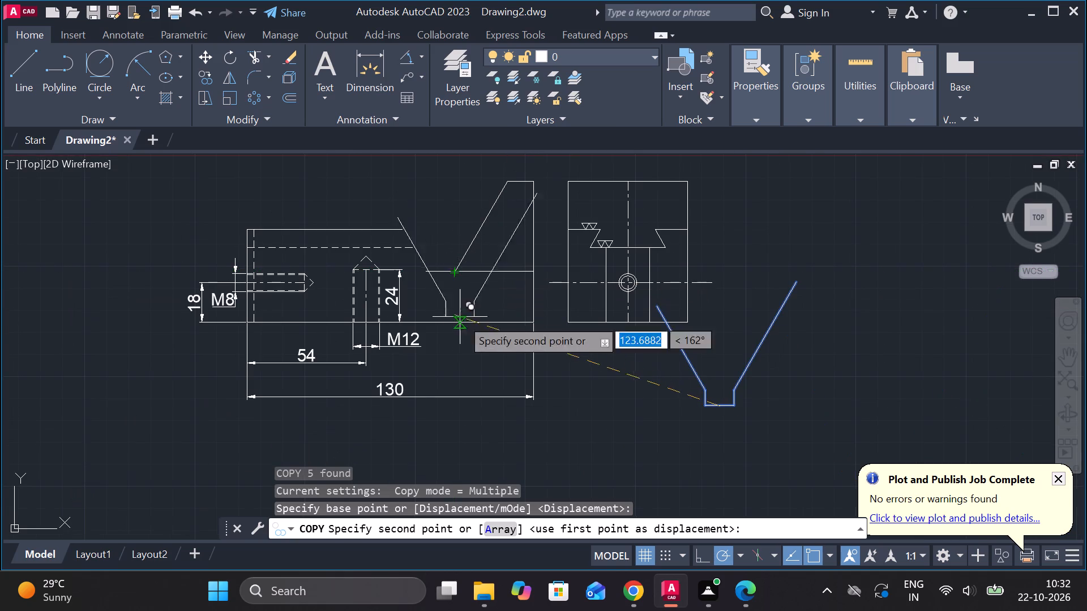
click(906, 281)
key(Escape)
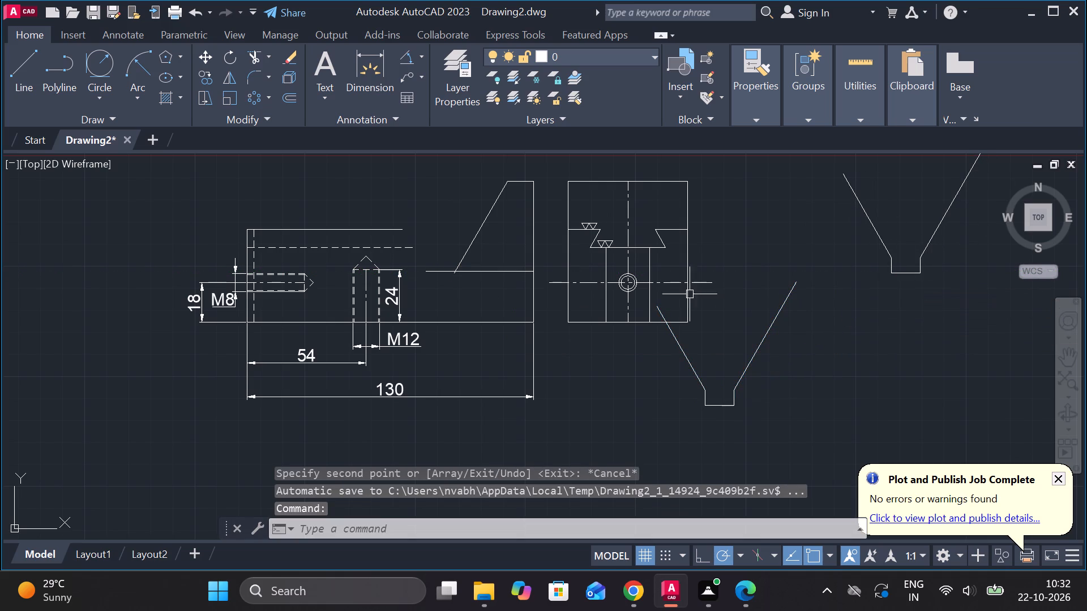
Erase the existing sloping line of the front view's notch.
click(472, 242)
text(E)
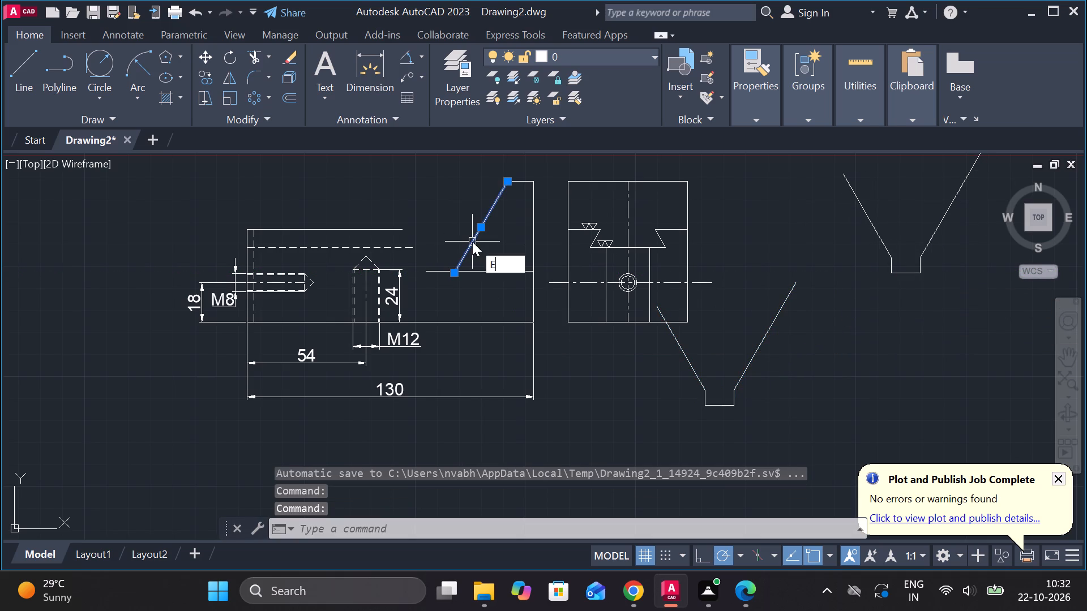
key(space)
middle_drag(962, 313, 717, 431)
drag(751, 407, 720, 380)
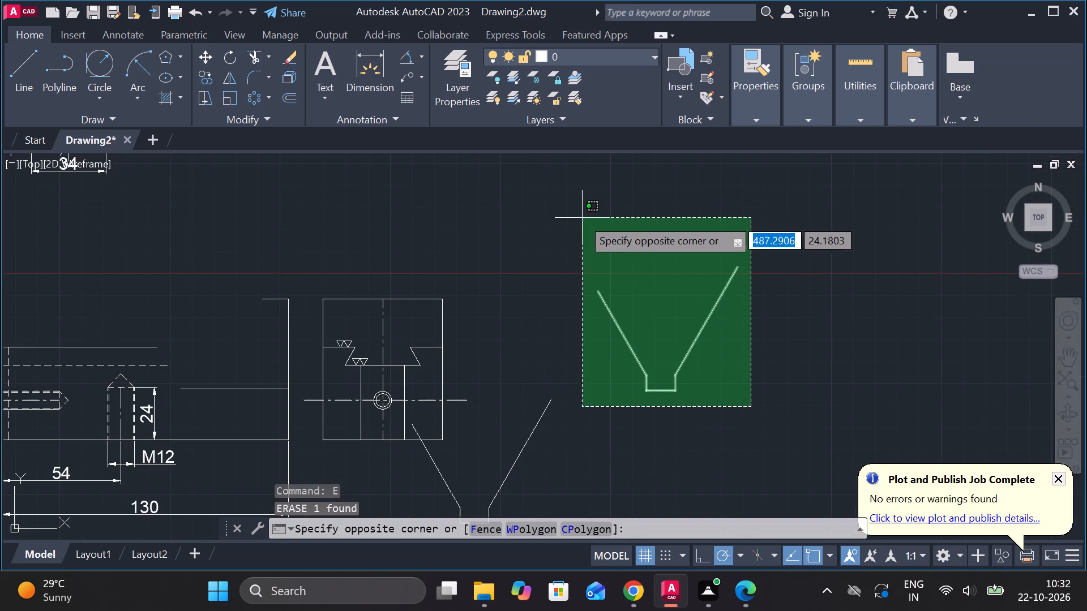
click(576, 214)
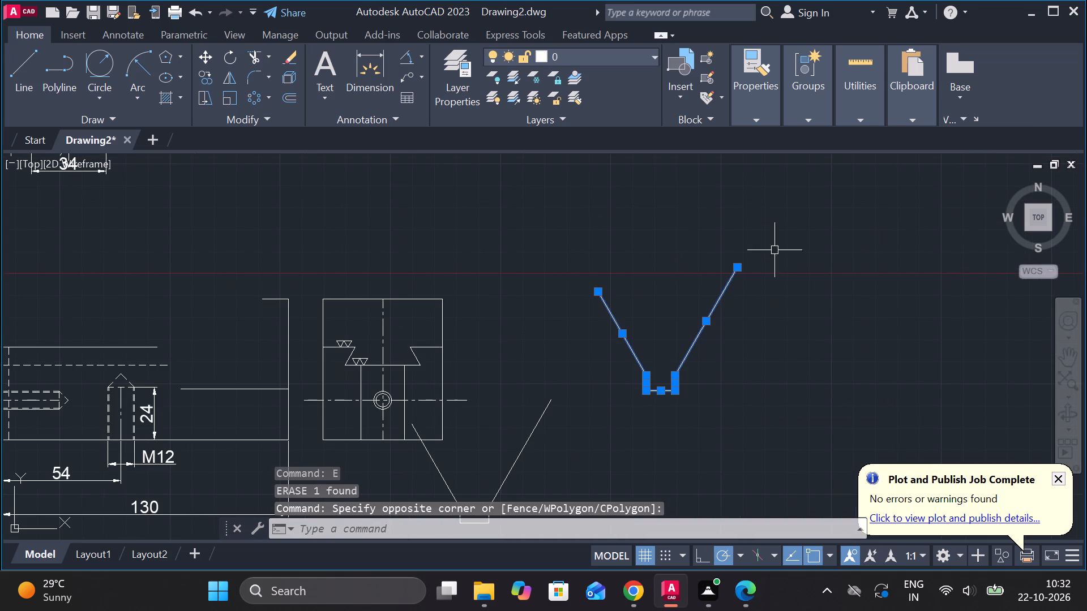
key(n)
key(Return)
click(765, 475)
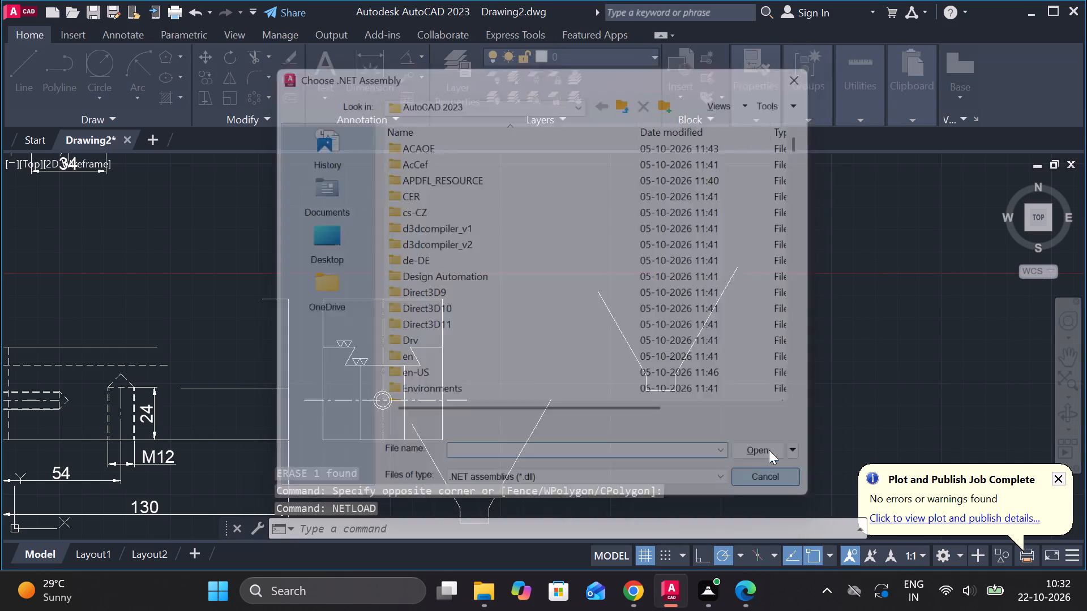
Move the copied V-notch profile by its bottom midpoint onto the front view's floor line, near that line's free end.
drag(727, 423, 716, 403)
click(560, 206)
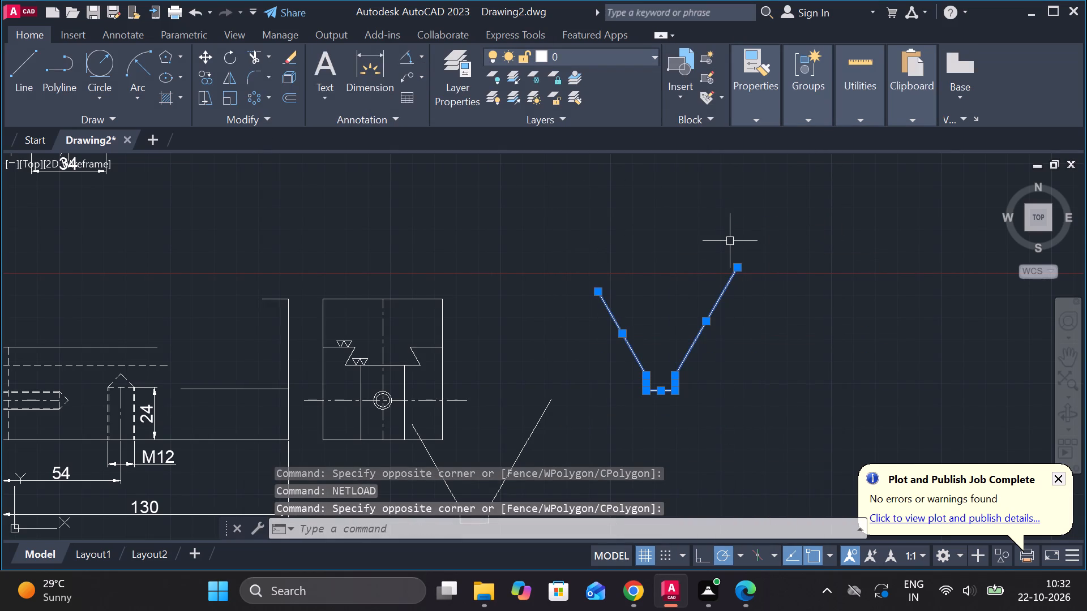
key(m)
key(Return)
click(666, 390)
scroll(675, 388, down, 1)
scroll(343, 398, up, 1)
scroll(410, 381, up, 2)
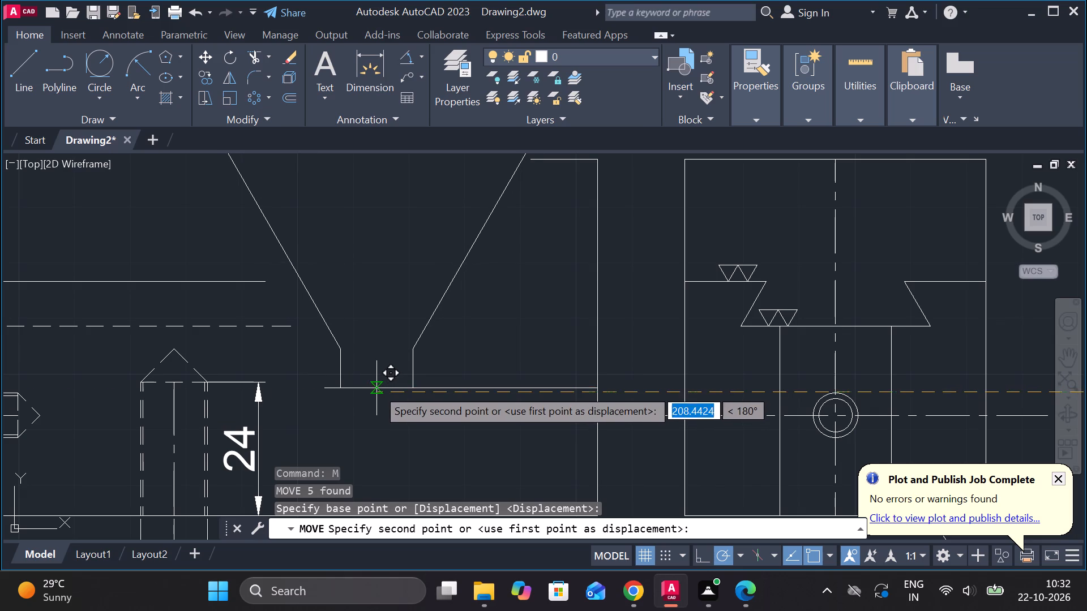
click(376, 388)
Join the placed notch profile's two slopes, two short verticals and bottom line into a single polyline.
middle_drag(463, 343, 496, 436)
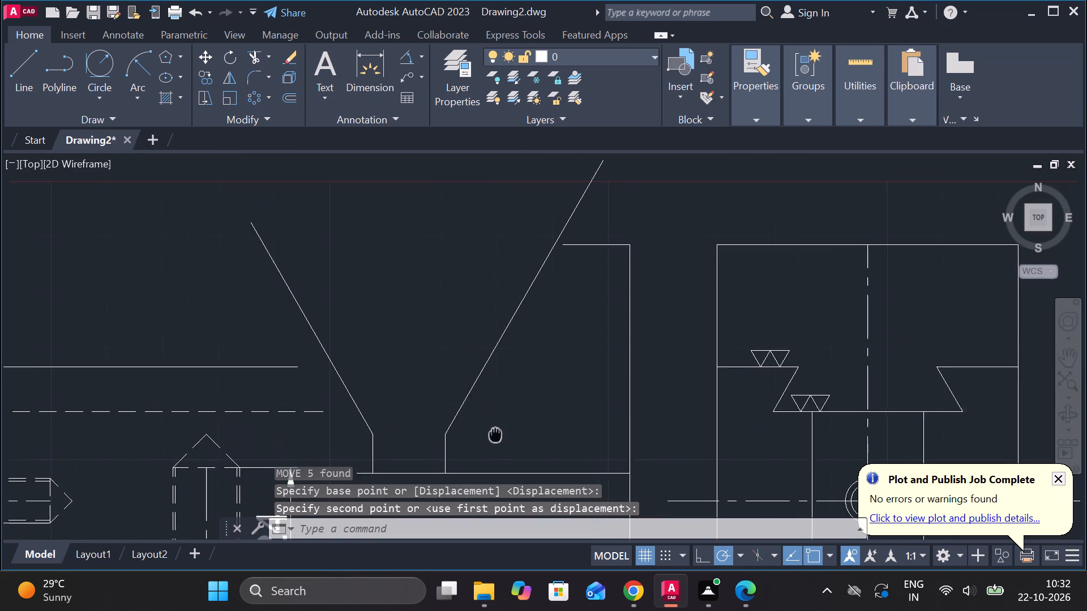
click(525, 311)
middle_drag(508, 355, 520, 227)
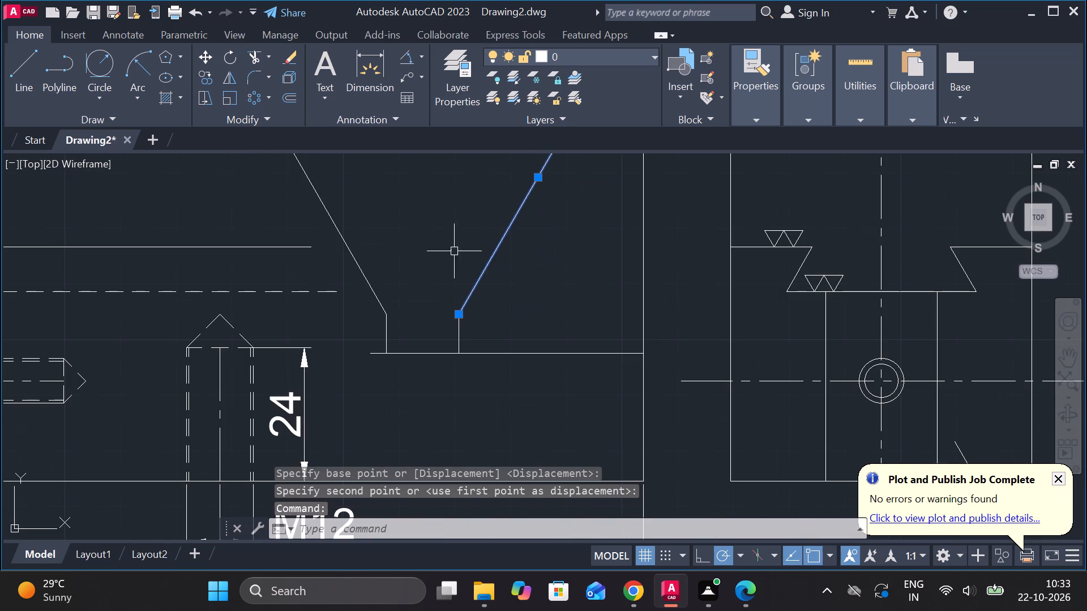
click(352, 261)
click(389, 339)
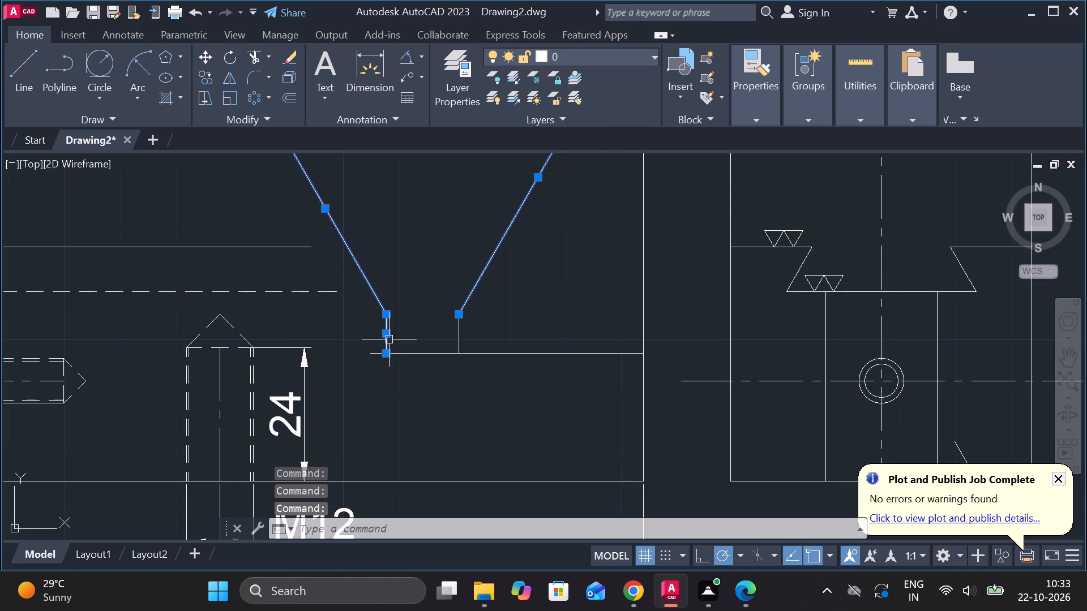
click(459, 335)
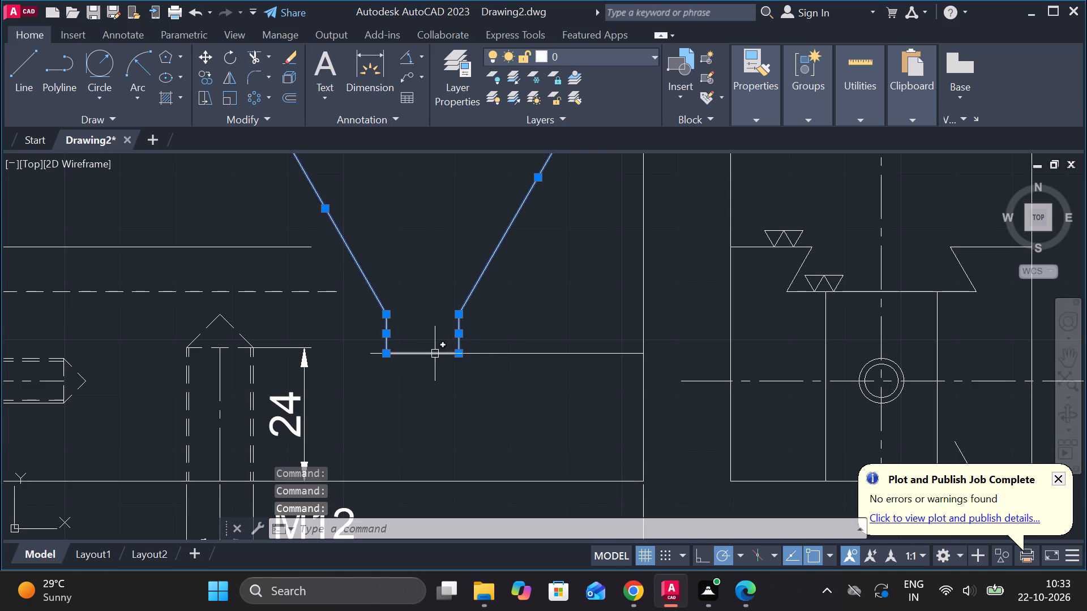
click(435, 354)
key(j)
key(Return)
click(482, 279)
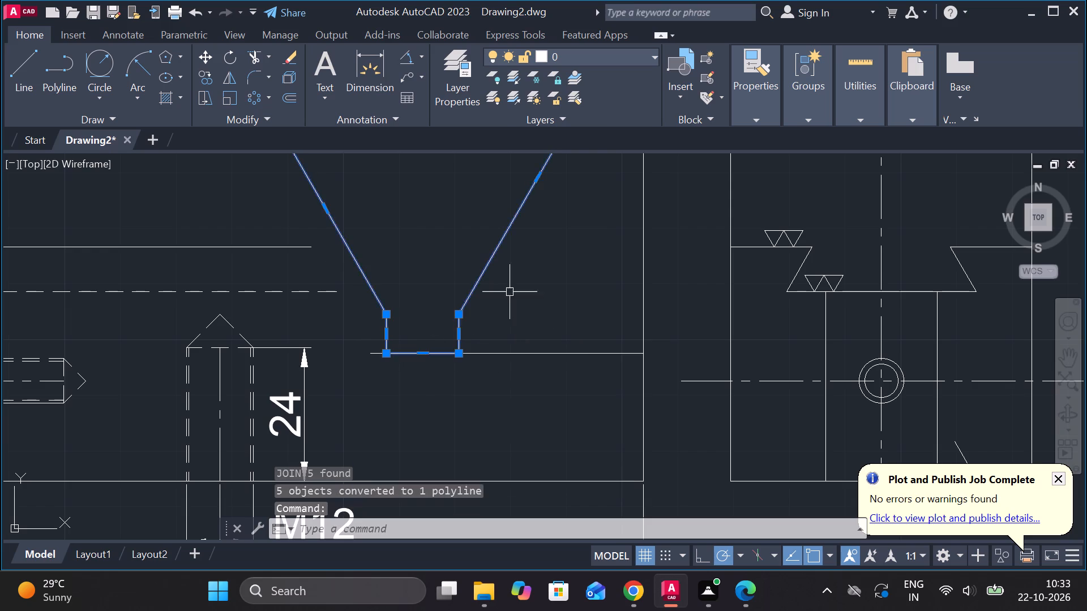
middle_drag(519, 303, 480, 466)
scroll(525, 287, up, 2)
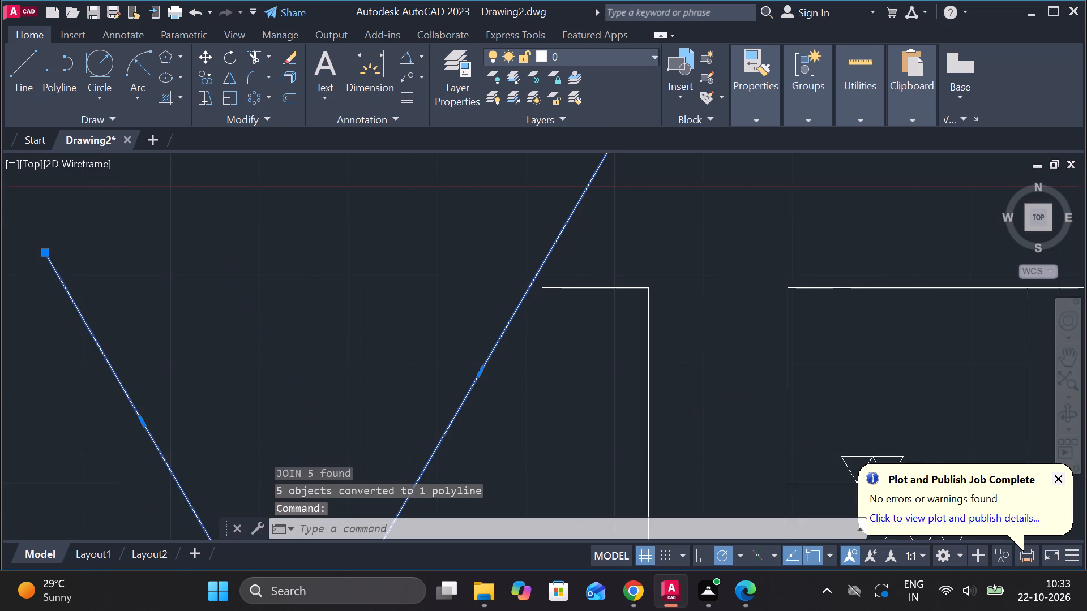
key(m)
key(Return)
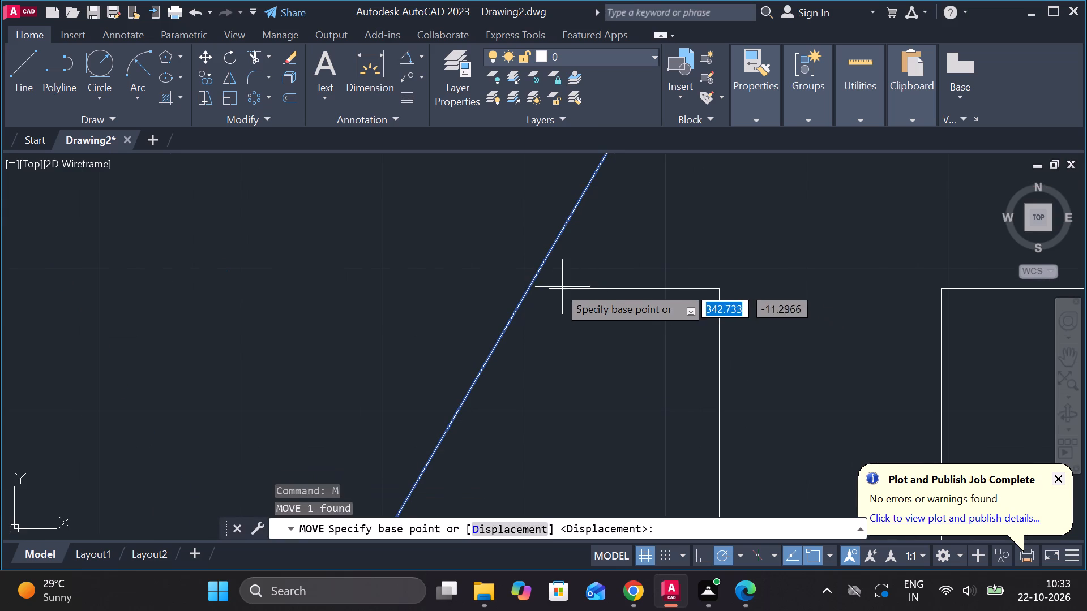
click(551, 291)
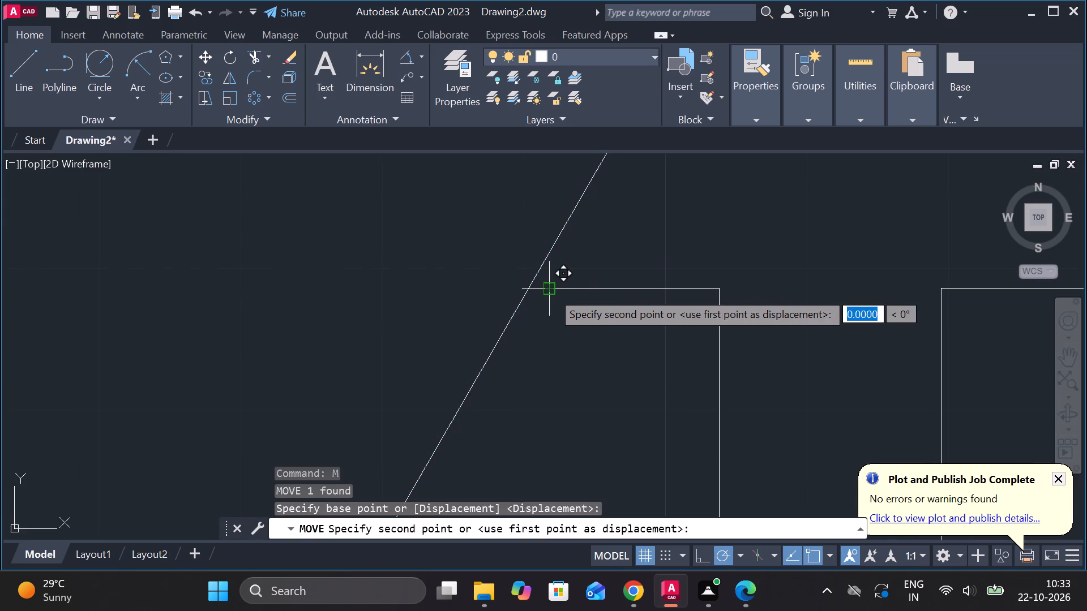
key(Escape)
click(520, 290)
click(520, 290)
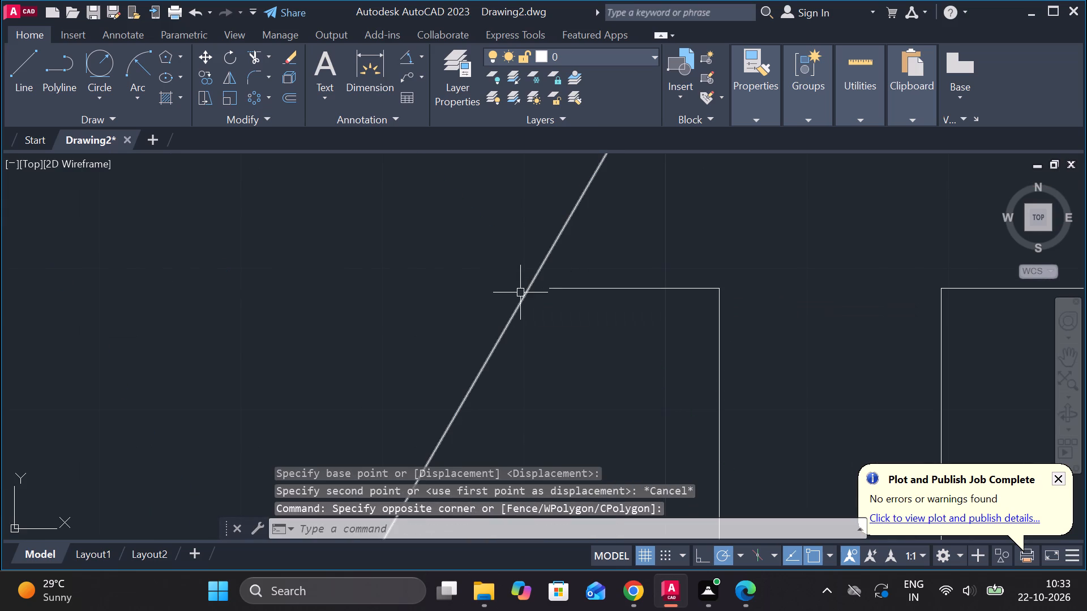
Move the joined notch profile horizontally so its longer slope meets the free end of the front view's raised top edge.
click(520, 296)
key(m)
key(Return)
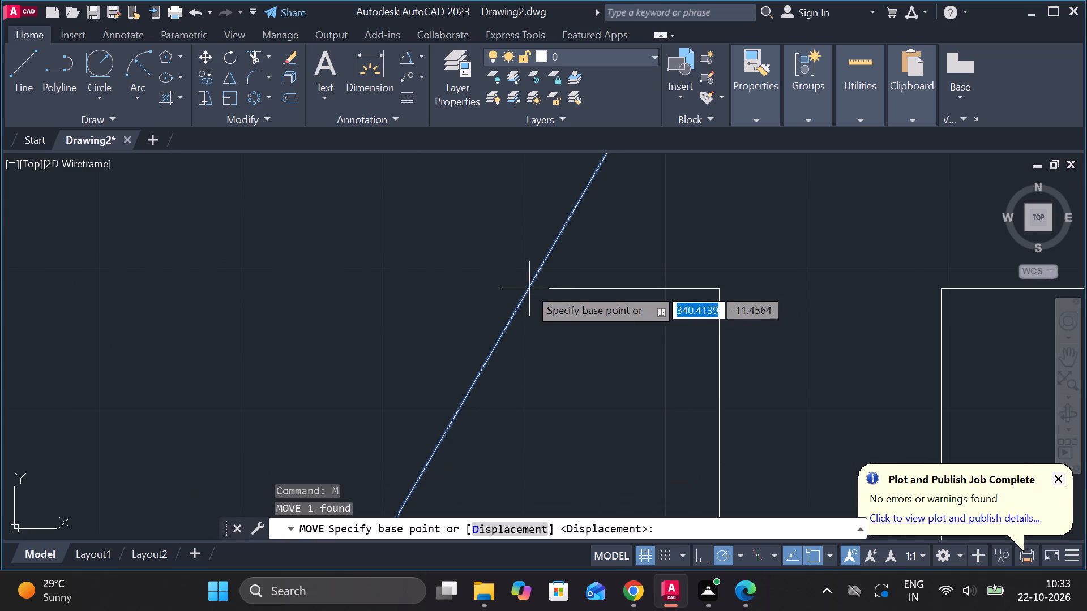
click(527, 291)
click(553, 291)
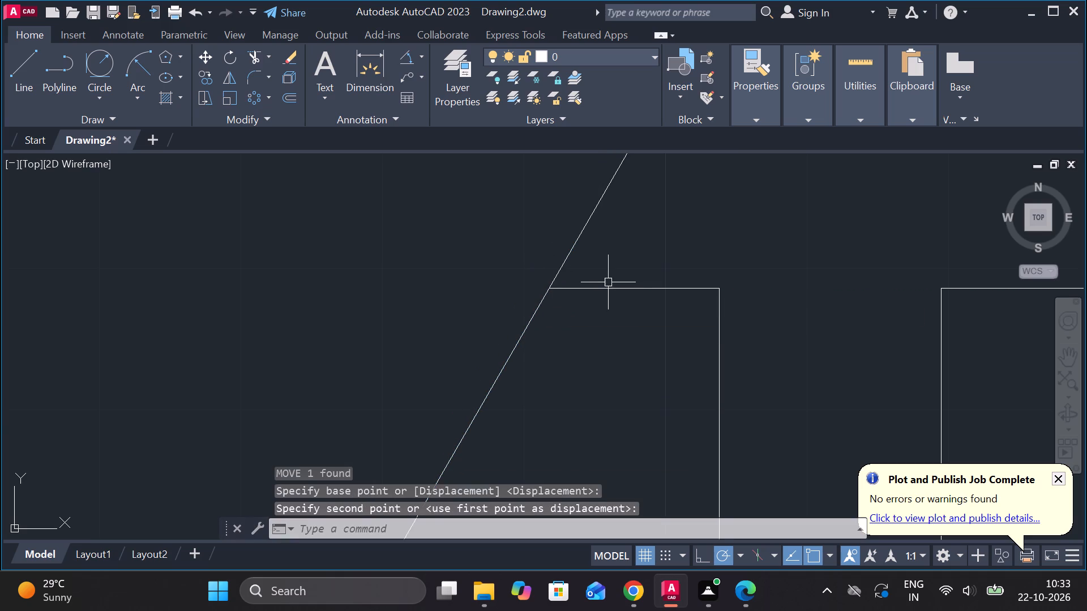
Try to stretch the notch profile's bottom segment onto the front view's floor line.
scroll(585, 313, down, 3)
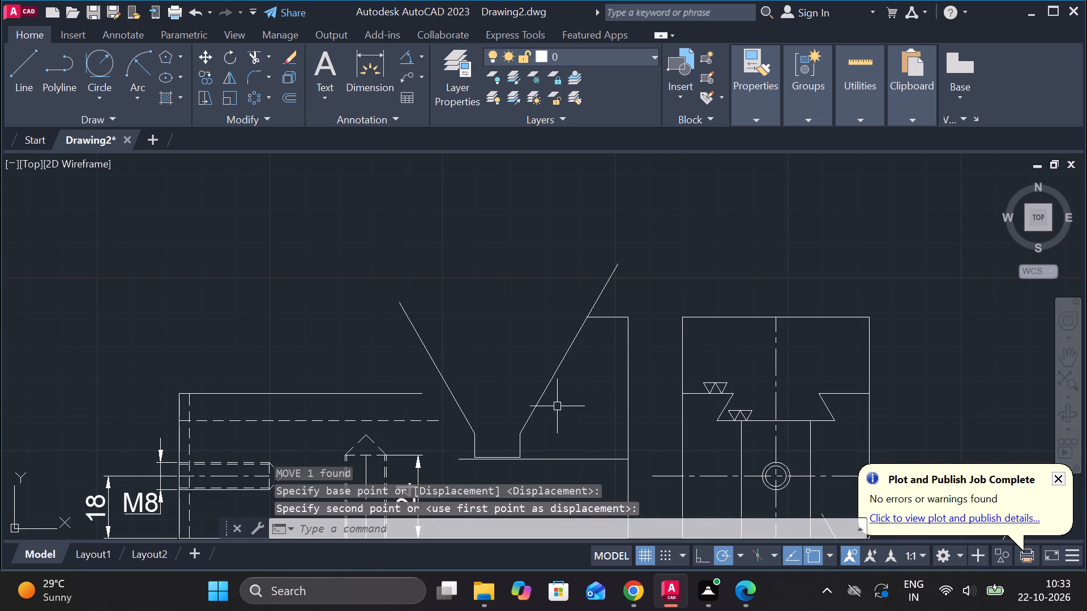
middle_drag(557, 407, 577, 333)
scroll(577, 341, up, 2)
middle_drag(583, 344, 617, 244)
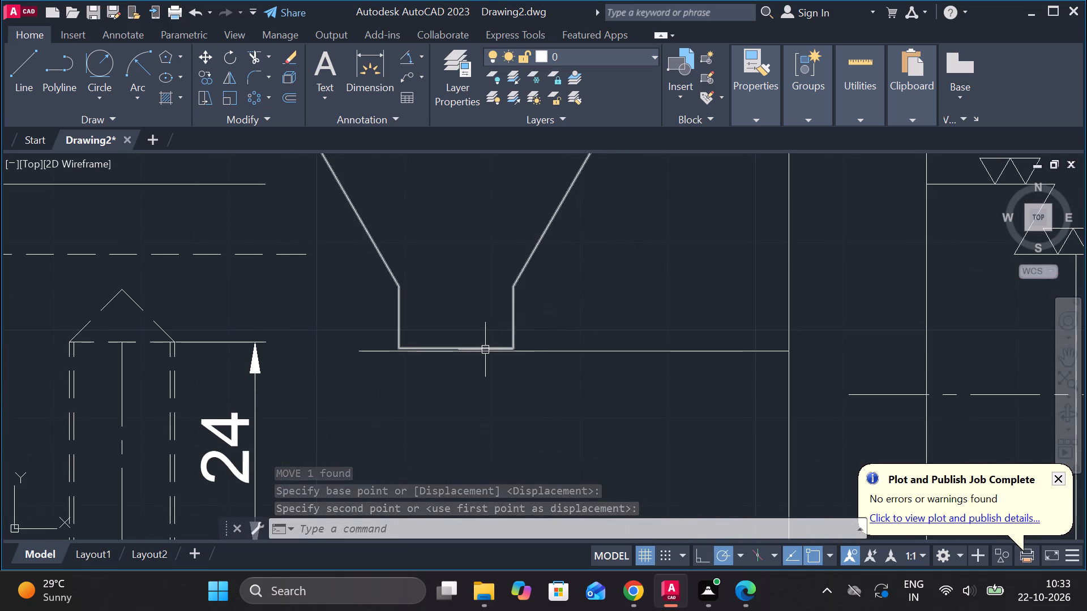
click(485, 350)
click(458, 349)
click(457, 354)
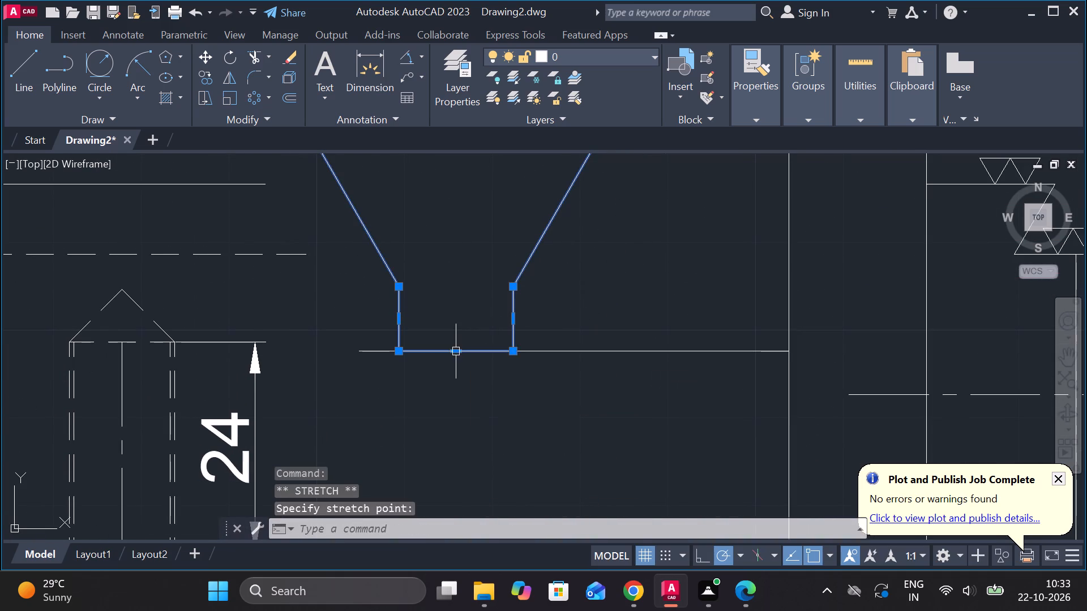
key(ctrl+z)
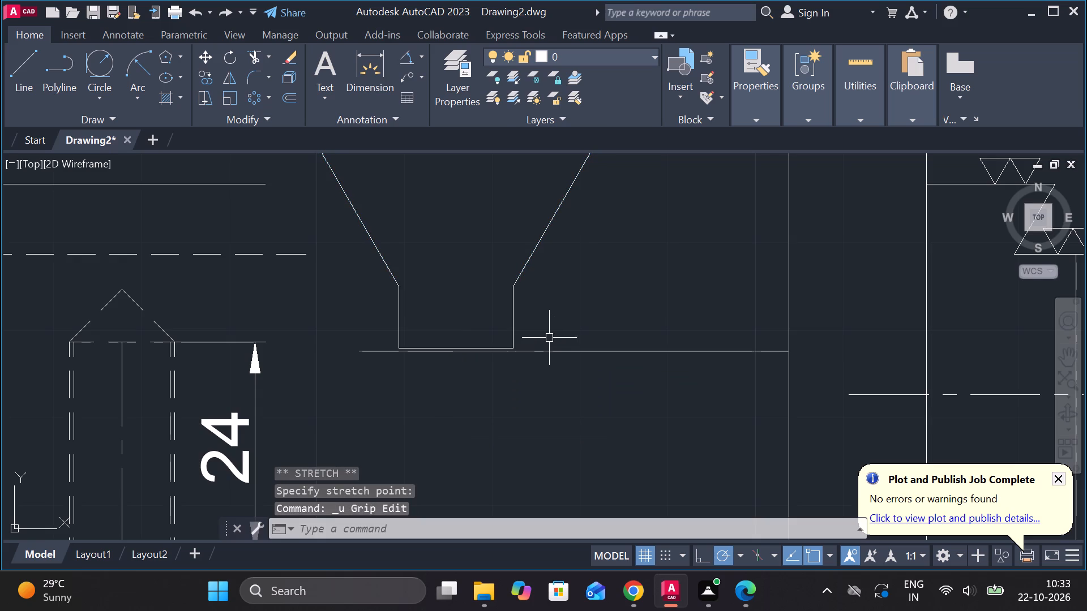
Move the whole notch profile by its bottom midpoint straight down onto the front view's floor line.
click(515, 336)
key(m)
key(Return)
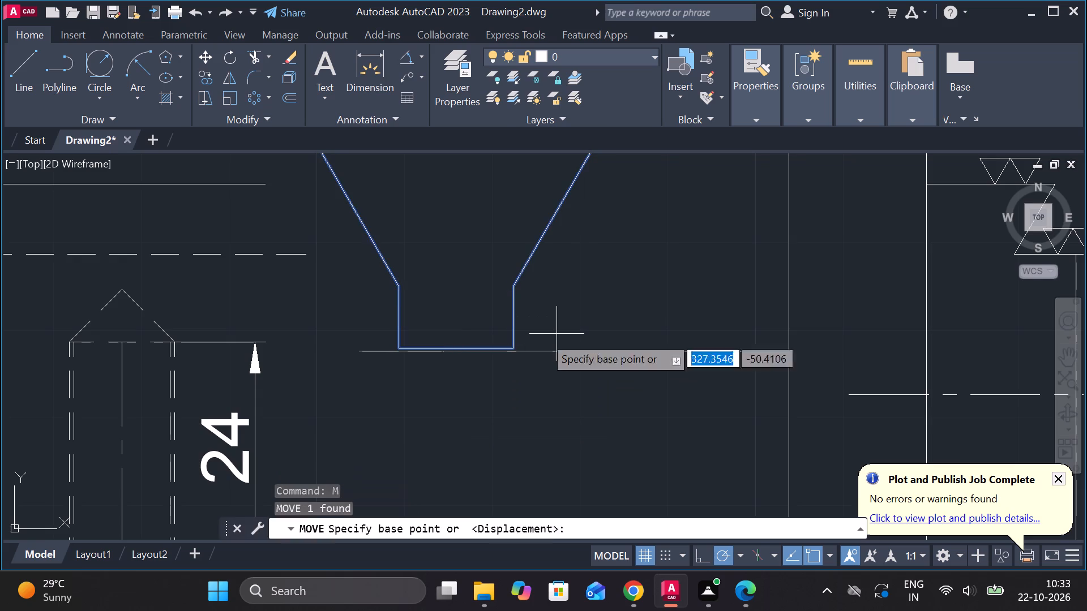
scroll(460, 348, up, 2)
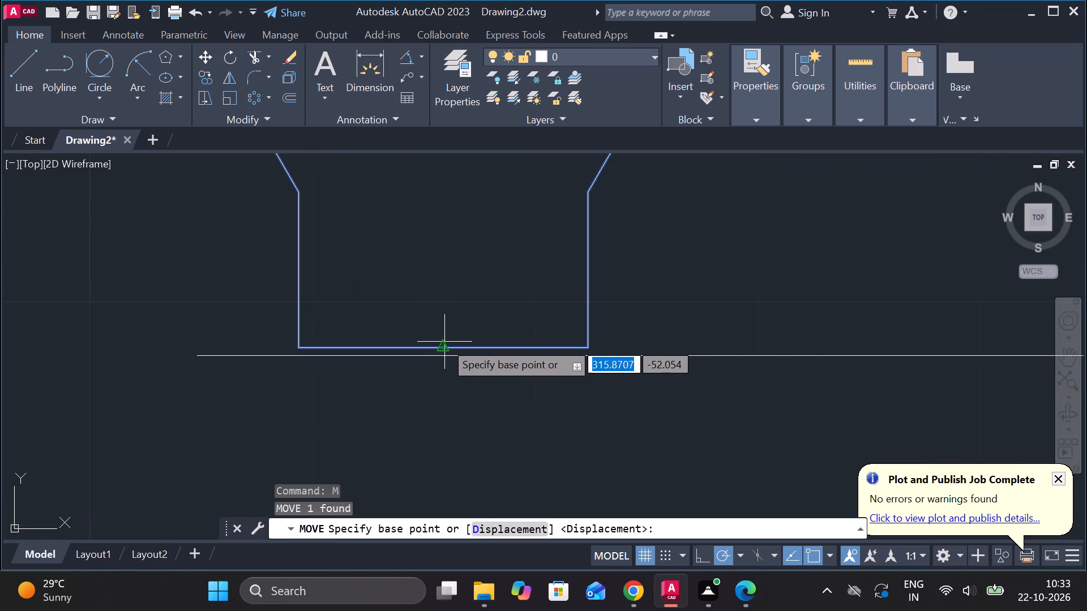
click(444, 342)
click(442, 355)
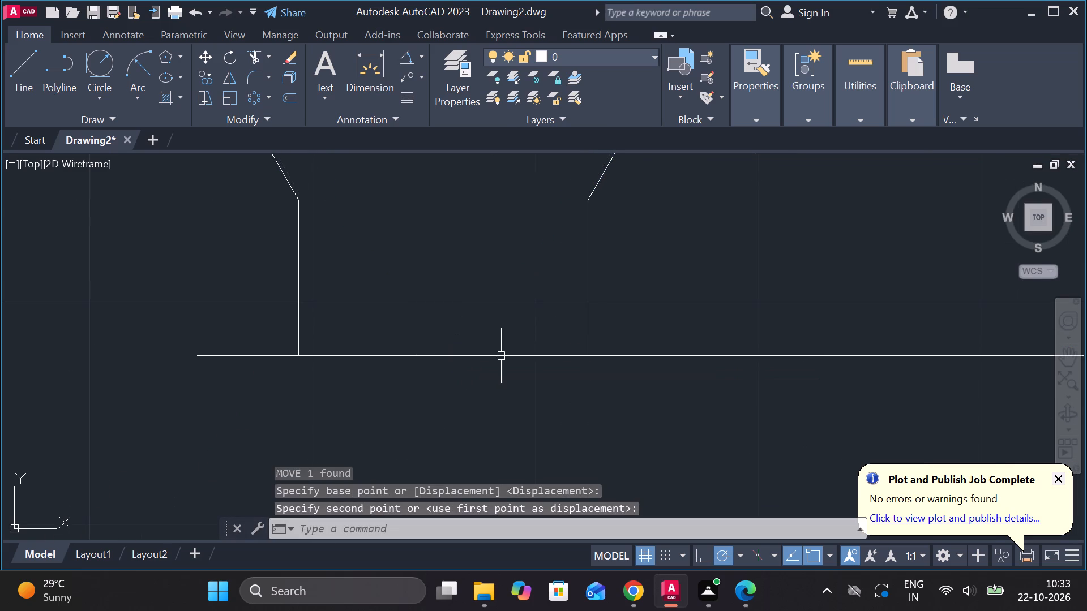
Examine how the notch's longer slope meets the free end of the front view's raised top edge.
scroll(507, 356, down, 2)
scroll(634, 279, down, 2)
middle_drag(634, 279, 608, 338)
scroll(645, 225, up, 3)
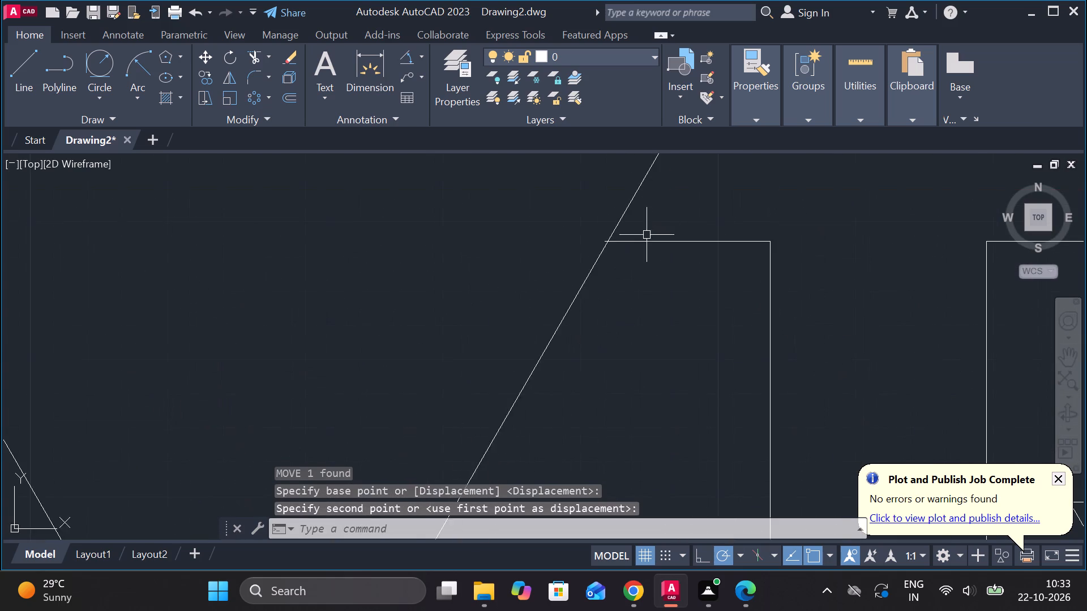
scroll(647, 235, up, 2)
scroll(614, 261, down, 3)
scroll(617, 277, up, 2)
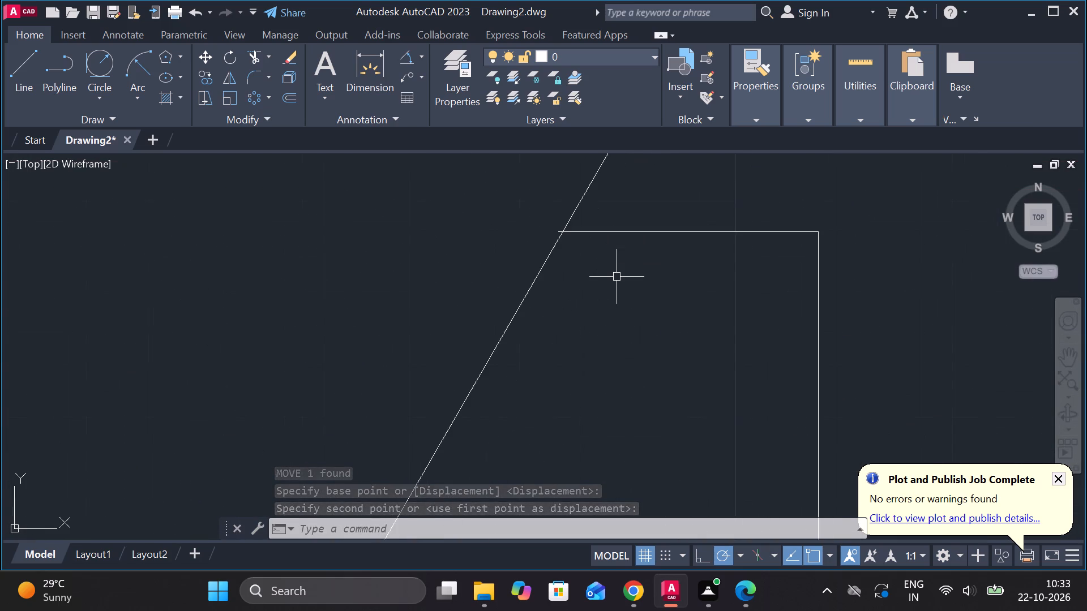
scroll(617, 277, down, 2)
scroll(592, 362, down, 2)
middle_drag(592, 372, 593, 266)
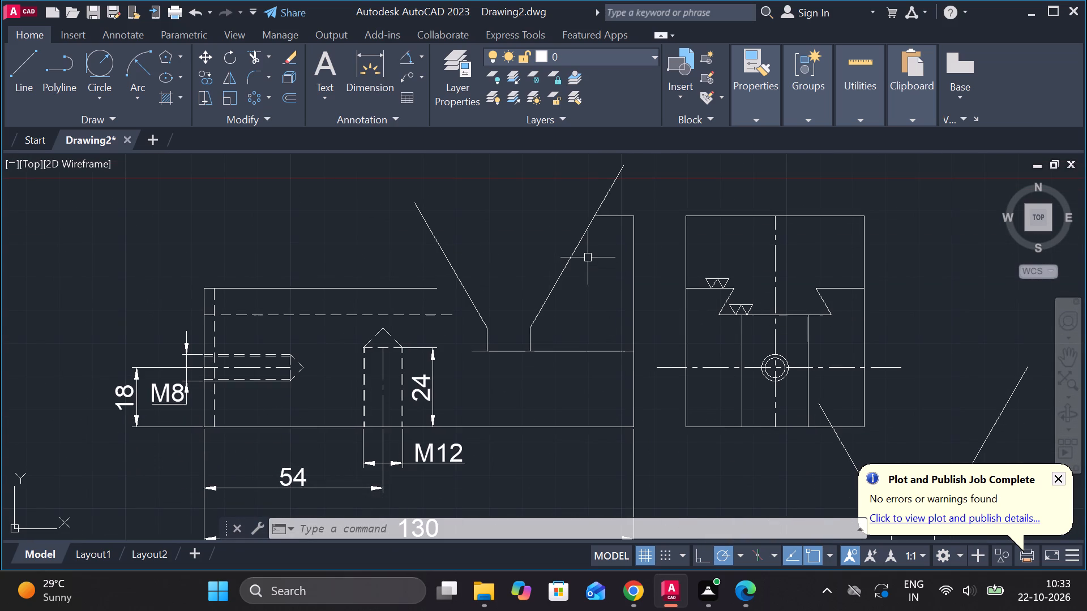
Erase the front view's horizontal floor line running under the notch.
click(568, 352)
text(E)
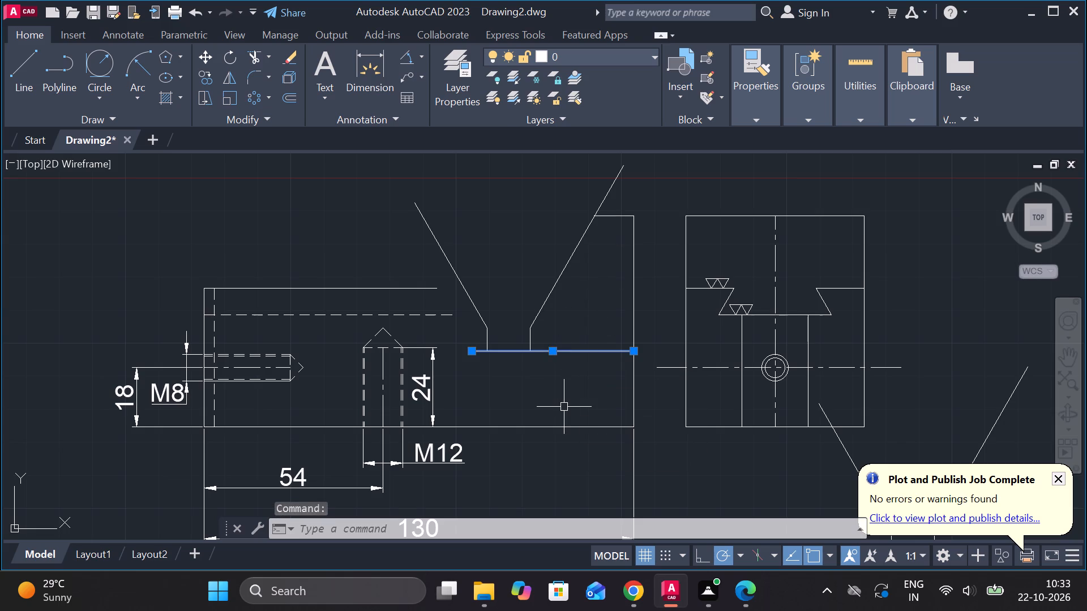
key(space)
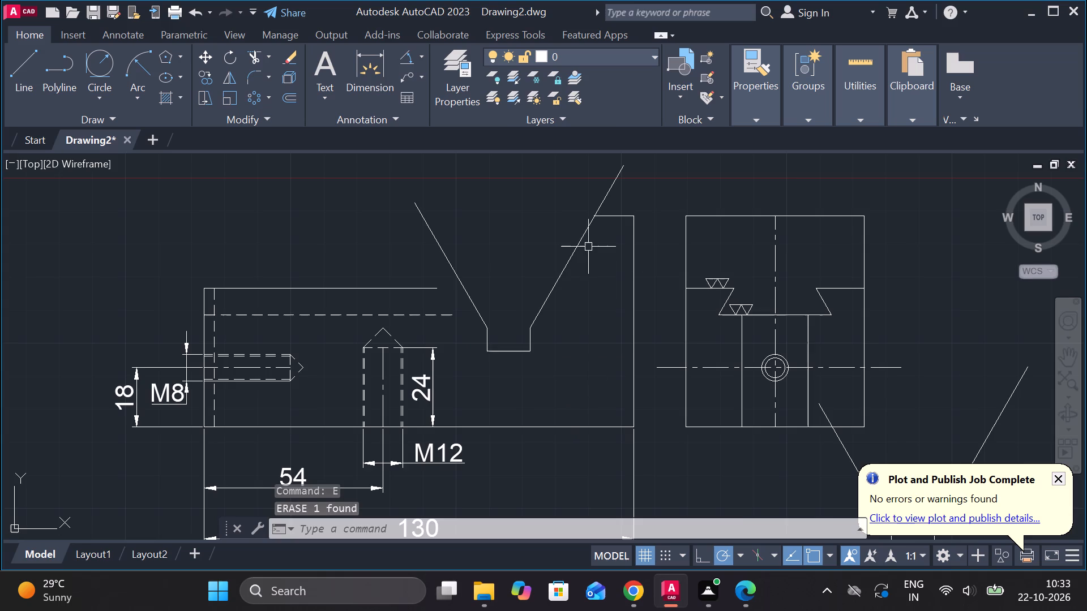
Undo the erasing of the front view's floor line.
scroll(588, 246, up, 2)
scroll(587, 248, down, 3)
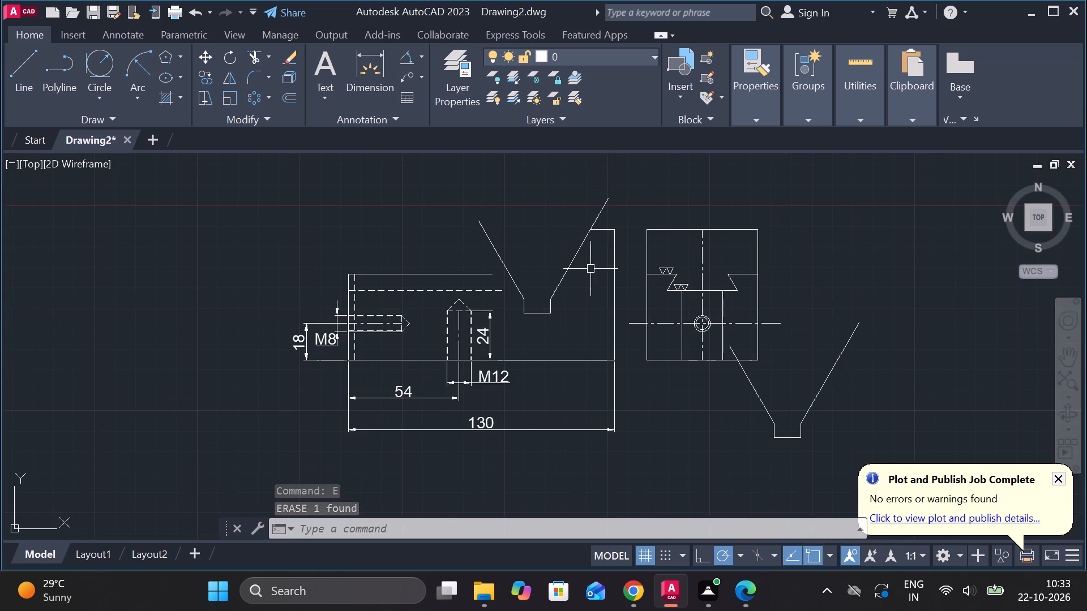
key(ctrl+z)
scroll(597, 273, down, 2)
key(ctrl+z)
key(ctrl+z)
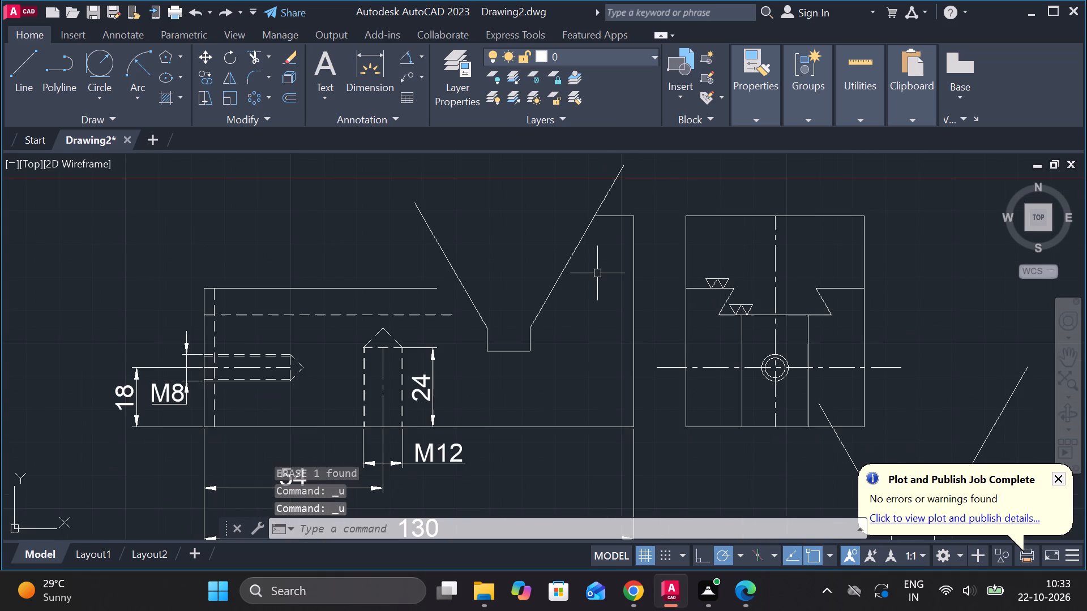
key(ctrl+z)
Move the notch profile from its longer slope's crossing with the raised top edge onto that edge's free end.
scroll(598, 230, up, 3)
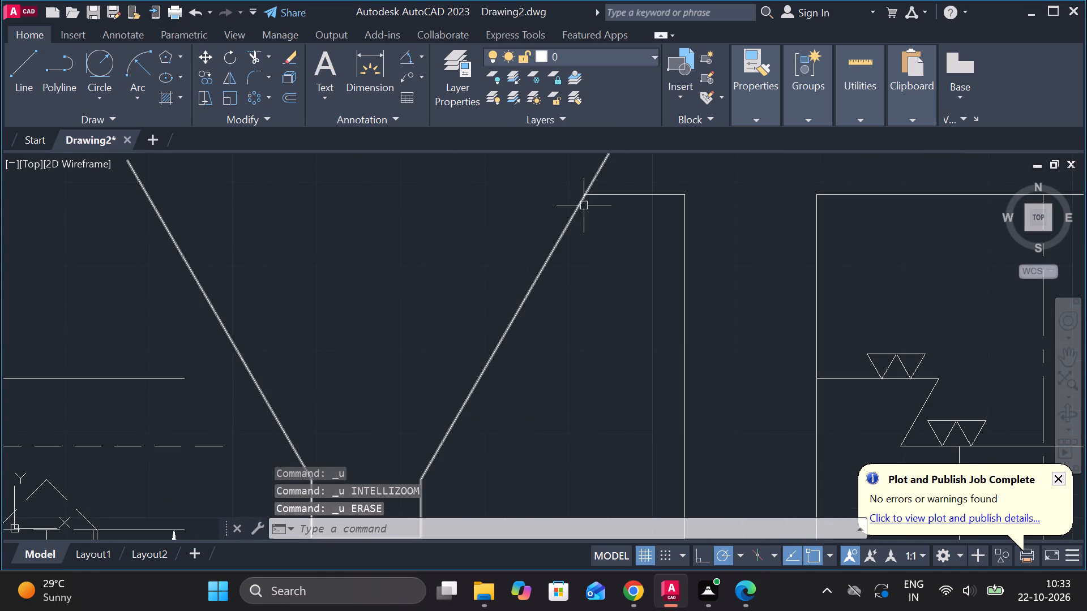
scroll(579, 199, up, 4)
middle_drag(617, 235, 601, 274)
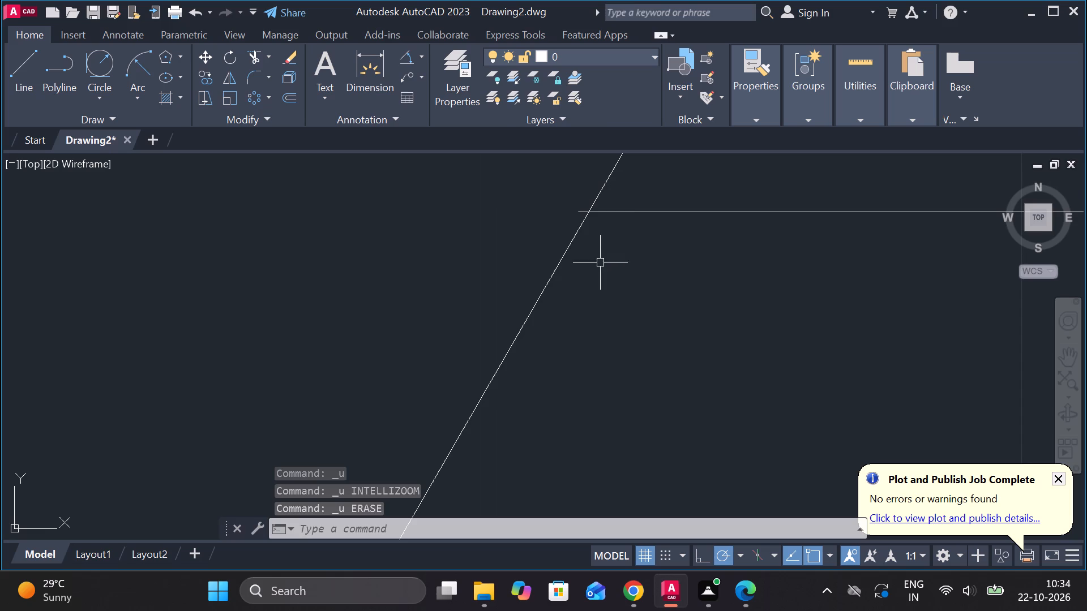
click(576, 231)
key(m)
key(Return)
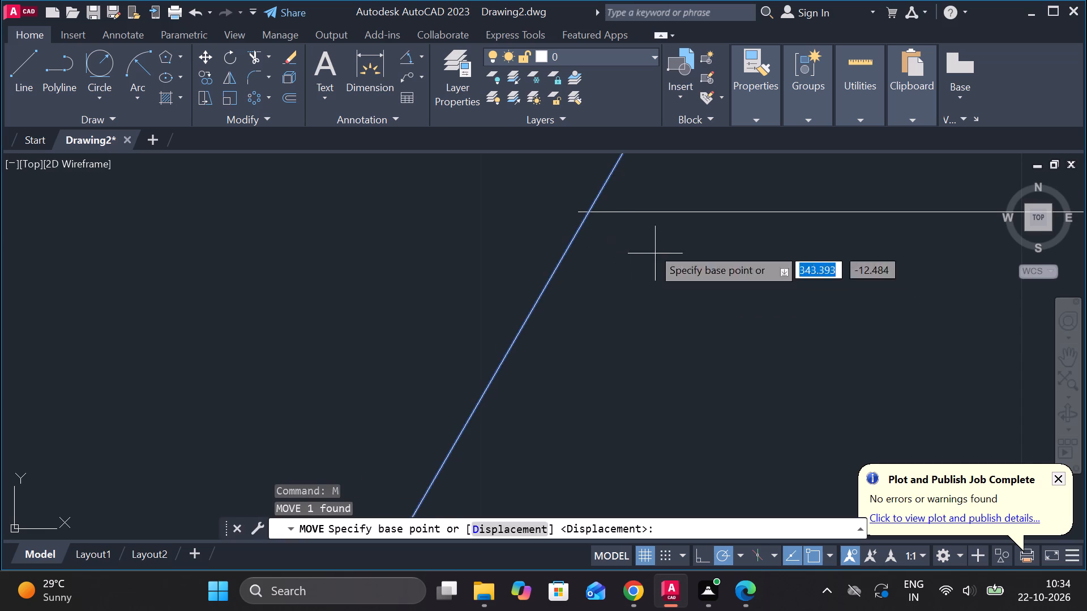
scroll(609, 197, up, 3)
click(523, 253)
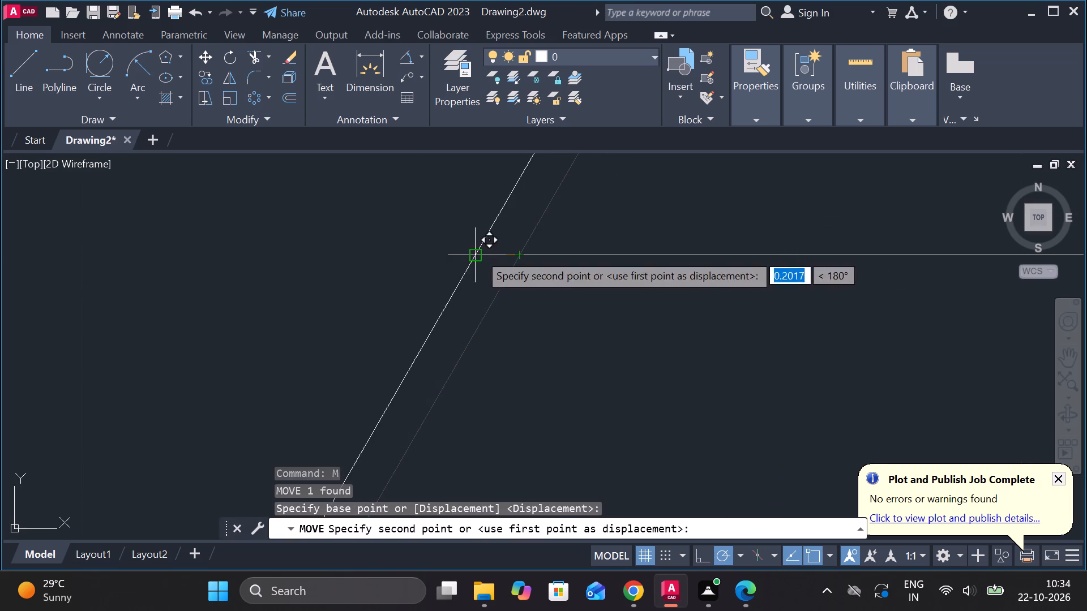
click(477, 252)
Erase the front view's horizontal floor line running under the notch.
scroll(551, 257, down, 4)
scroll(617, 366, down, 3)
middle_drag(611, 412, 615, 213)
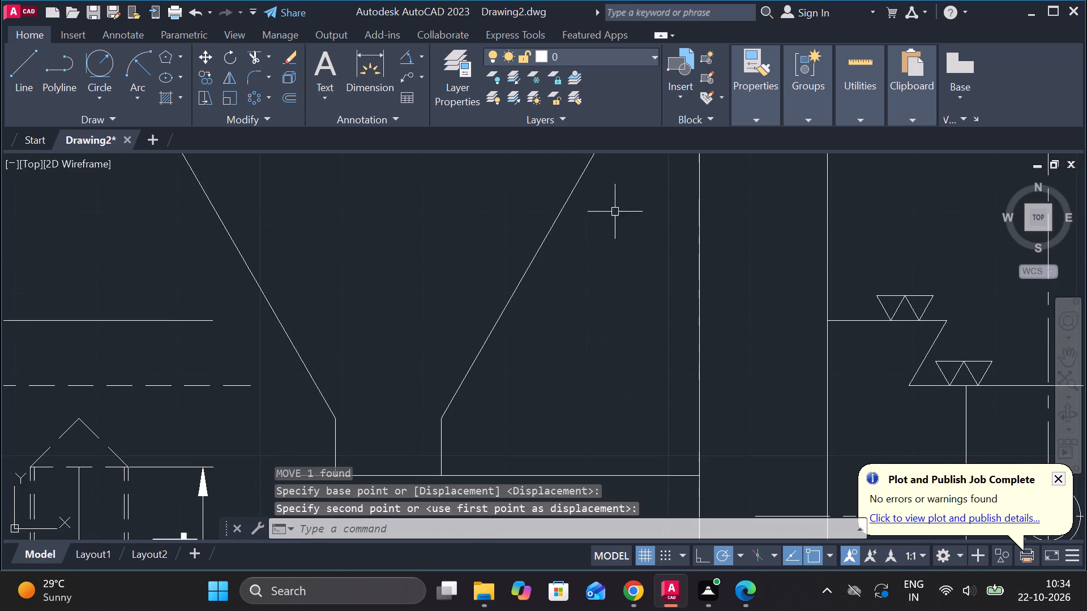
middle_drag(567, 313, 596, 235)
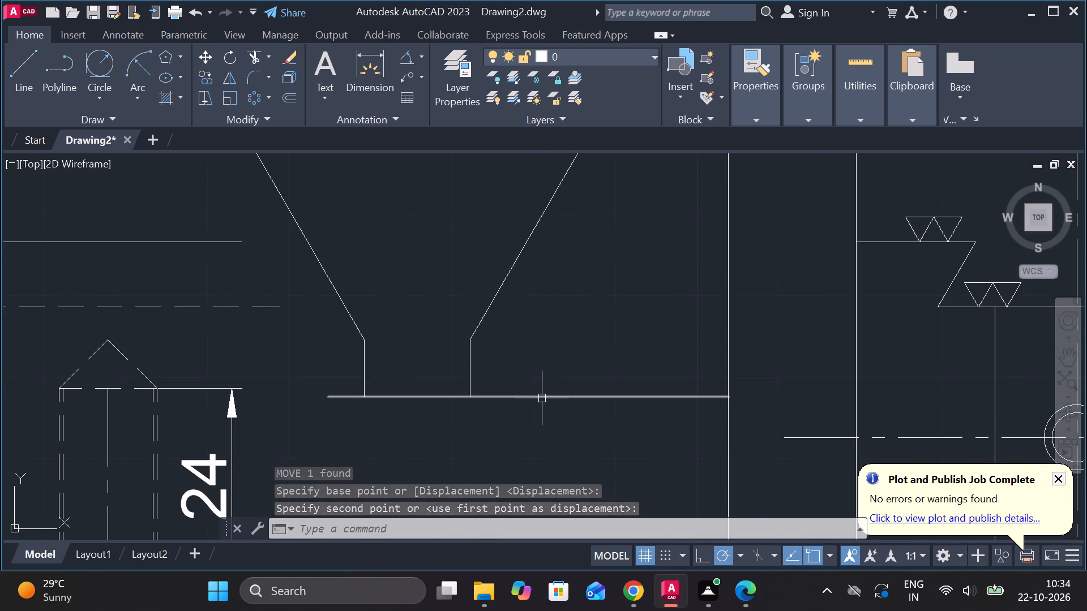
click(542, 398)
text(E)
key(space)
Extend the front view's lower top edge and the dashed hidden line below it to the notch's shorter slope.
scroll(600, 355, down, 2)
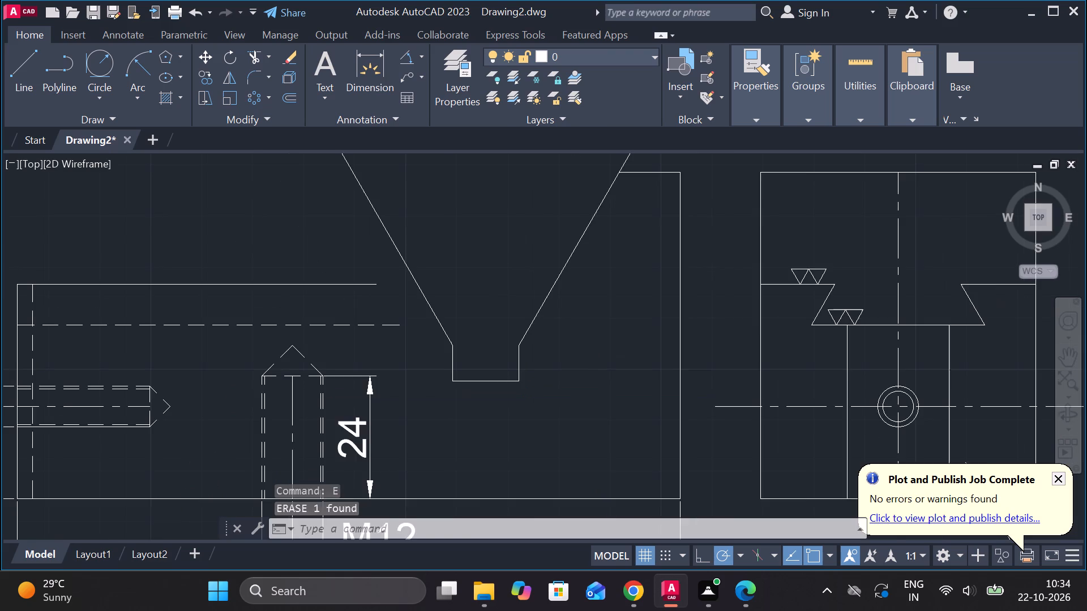
key(e)
text(X)
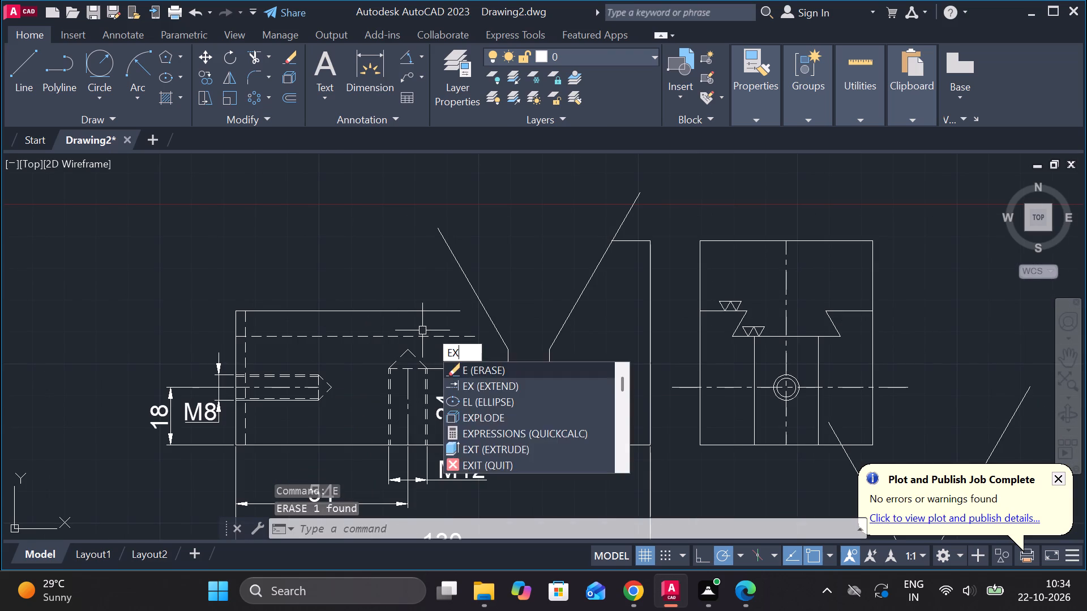
key(space)
click(429, 313)
click(459, 338)
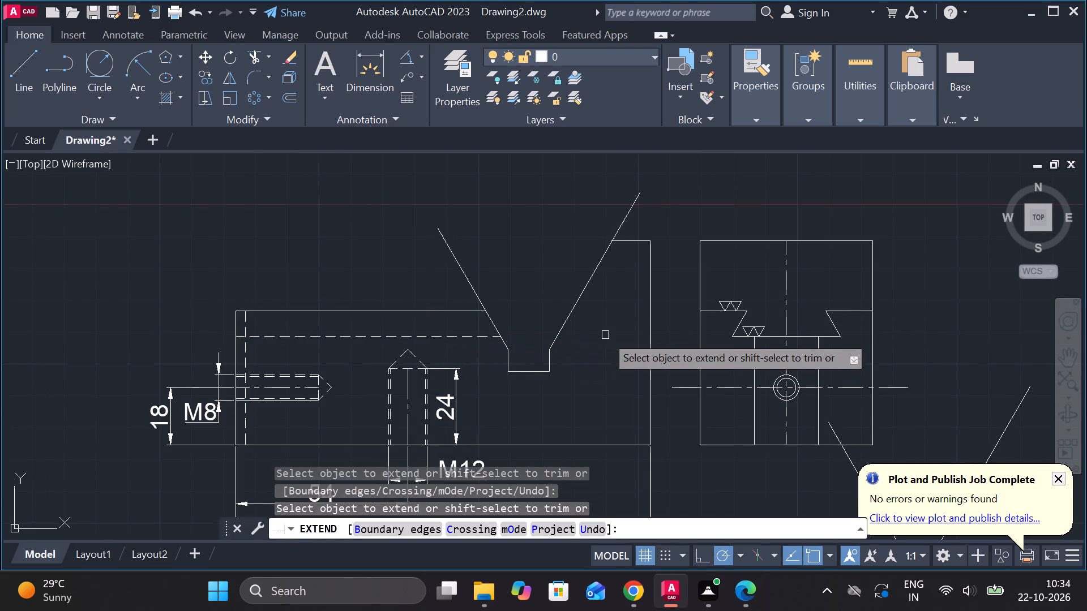
key(Escape)
Trim both notch slopes where they project above the front view's top edges.
text(TR)
key(space)
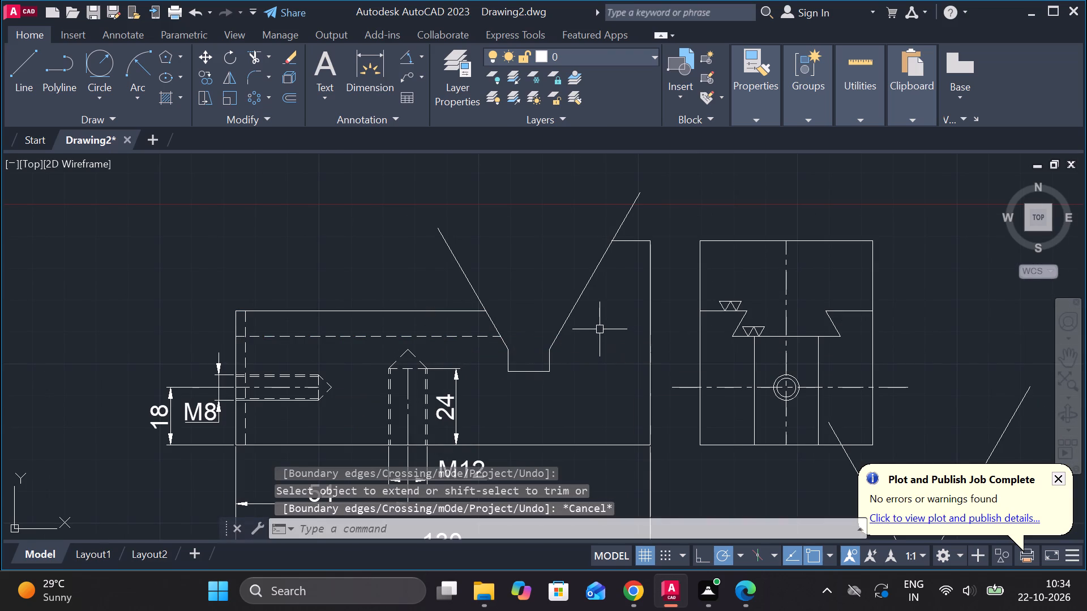
drag(503, 252, 377, 287)
drag(679, 209, 545, 223)
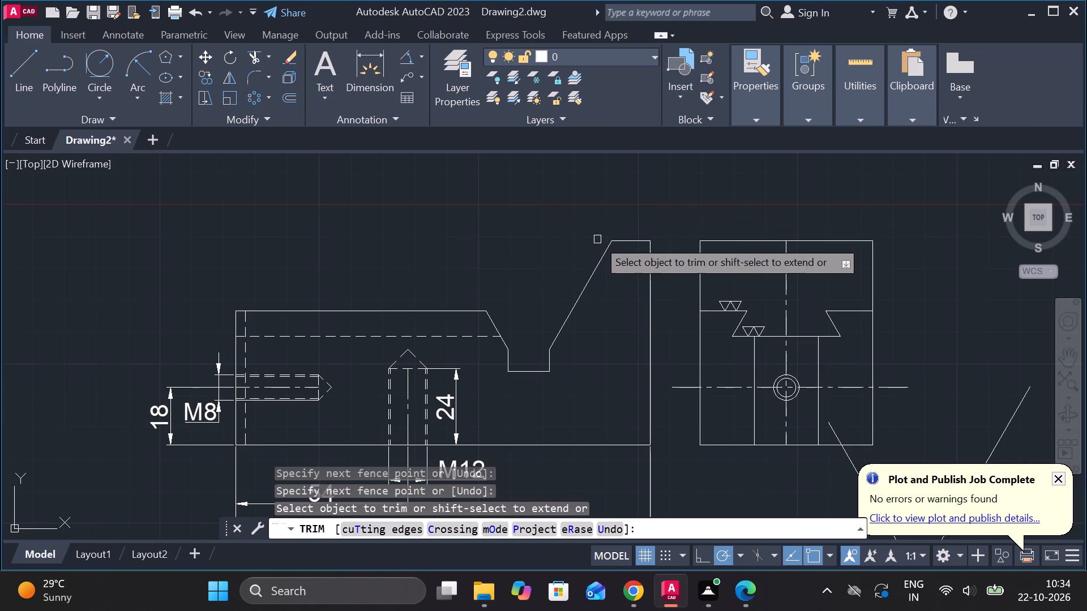
middle_drag(542, 398, 531, 324)
key(Escape)
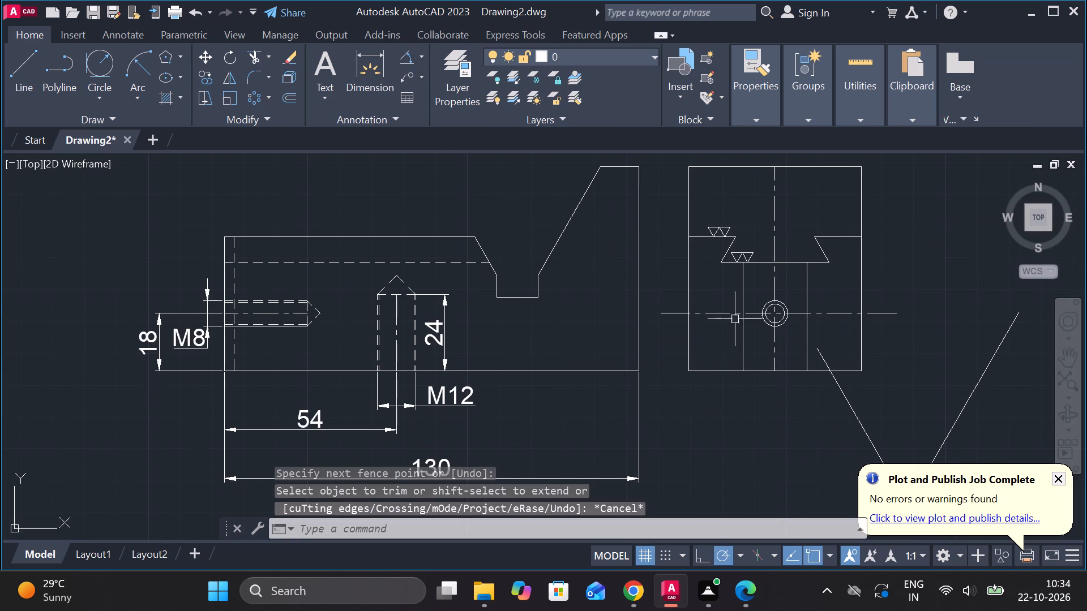
Erase the leftover notch construction profile, including its short bottom line, beside and below the side view.
middle_drag(701, 330, 536, 205)
drag(815, 349, 740, 325)
click(601, 280)
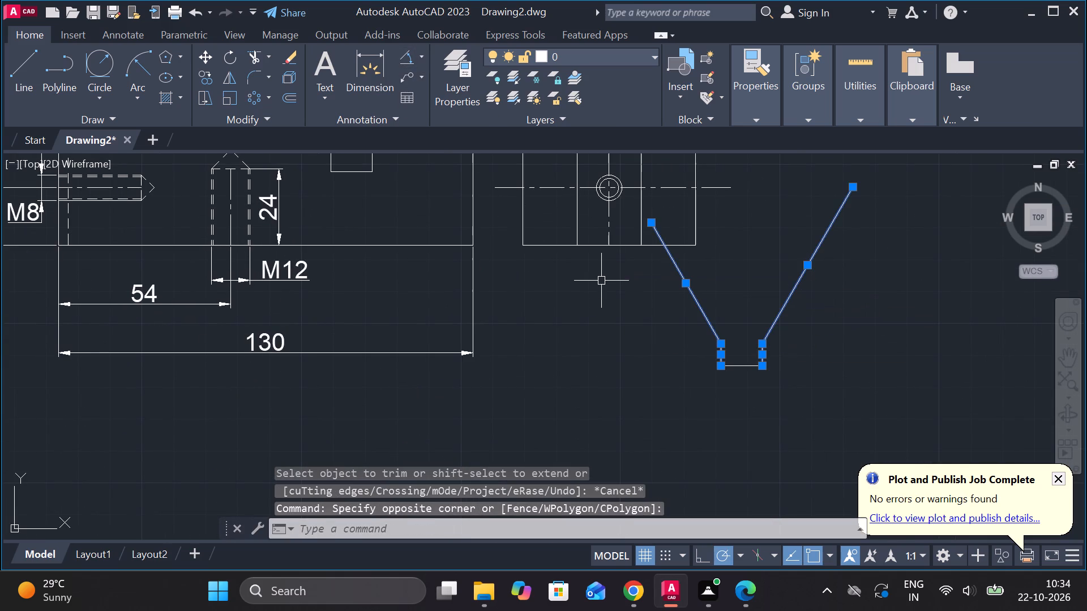
text(E)
key(space)
drag(848, 412, 760, 390)
click(620, 343)
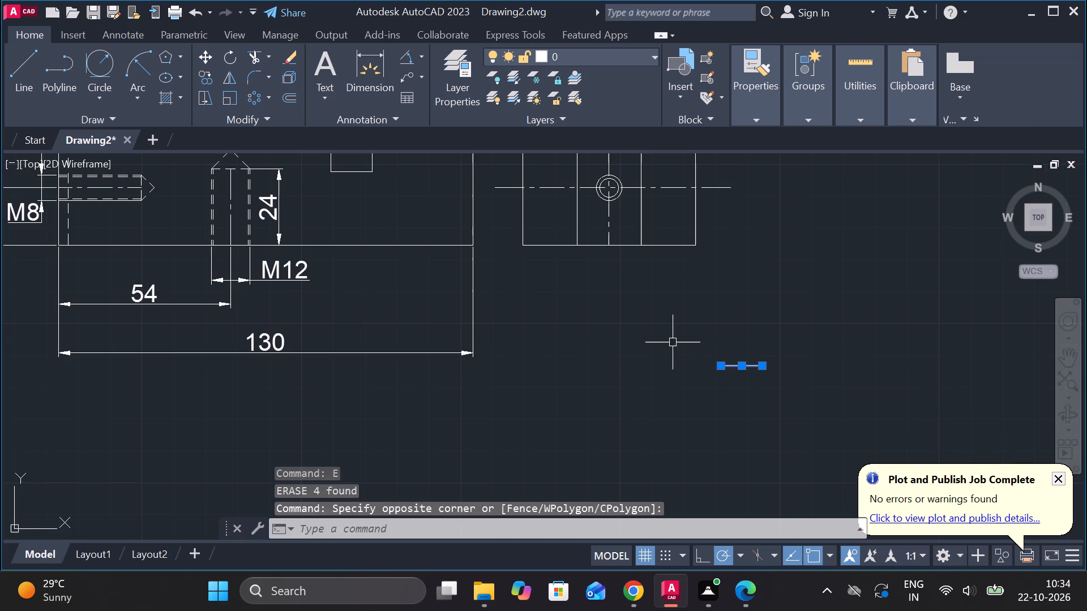
text(E)
key(space)
Add a vertical linear dimension from the notch slot's floor to the block's base, placing it on the raised-end side of the slot.
click(431, 51)
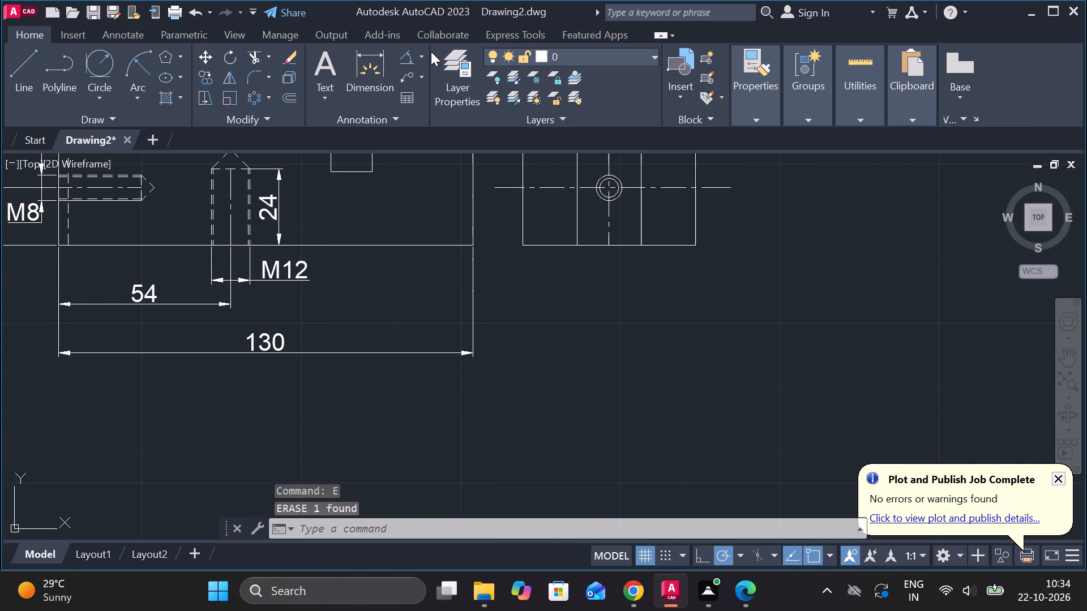
click(418, 53)
click(459, 84)
middle_drag(374, 205, 463, 307)
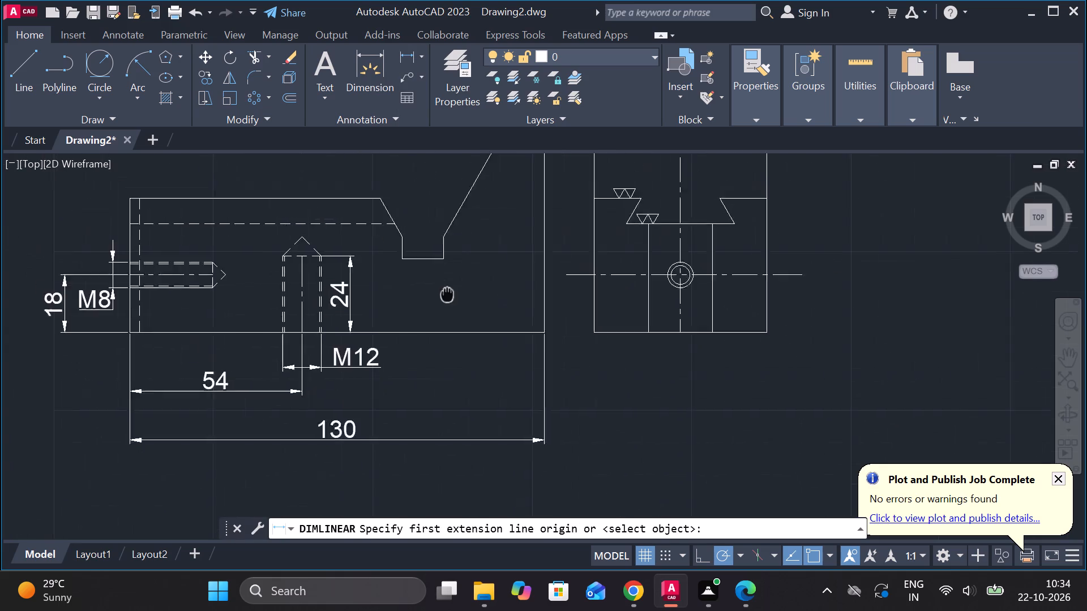
middle_drag(463, 307, 465, 308)
click(466, 278)
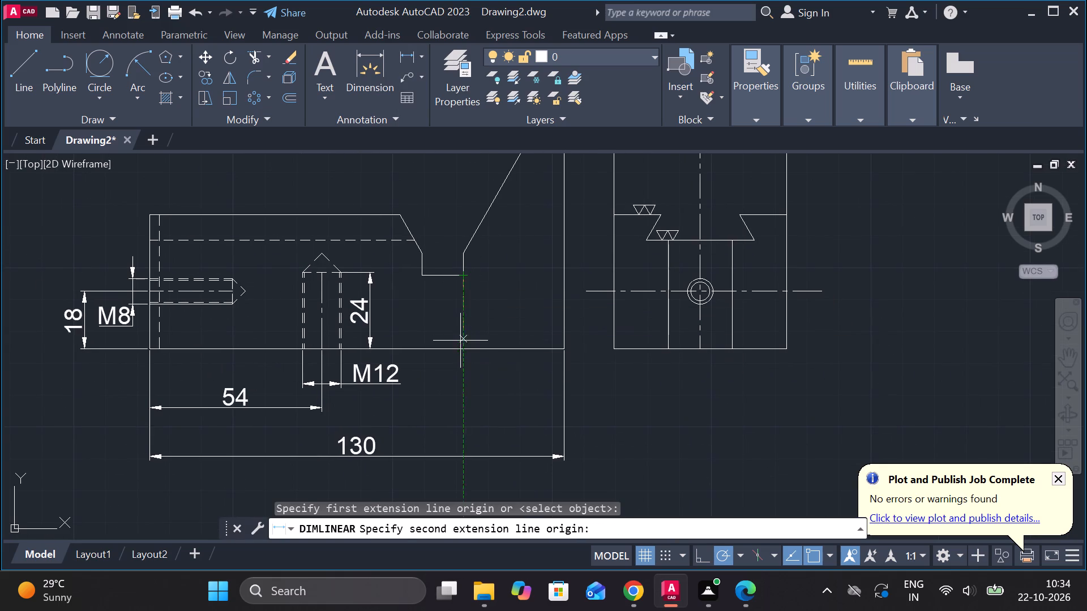
click(460, 341)
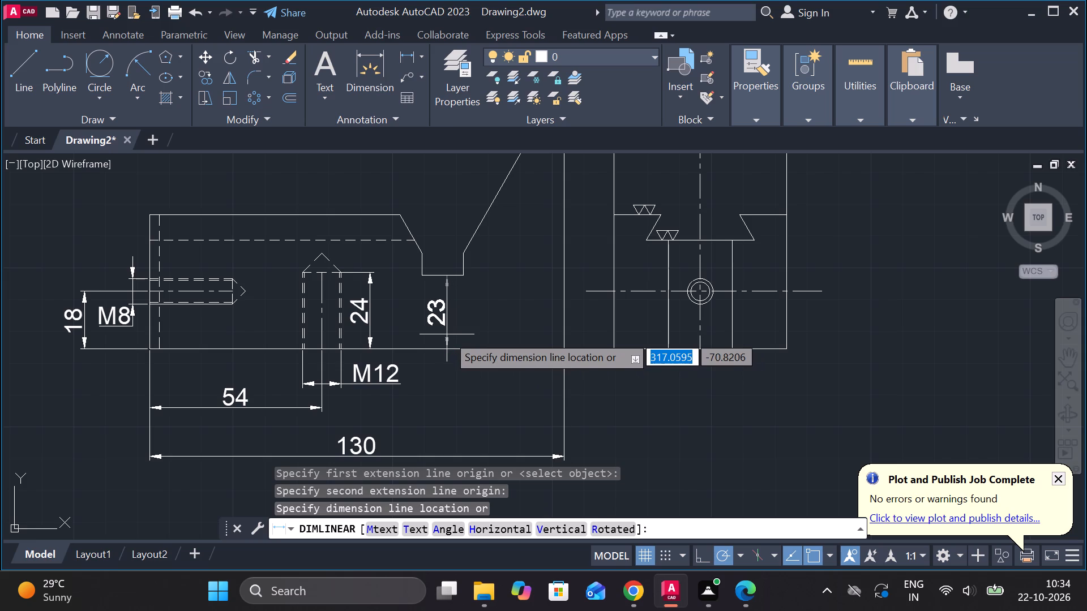
click(447, 334)
click(443, 321)
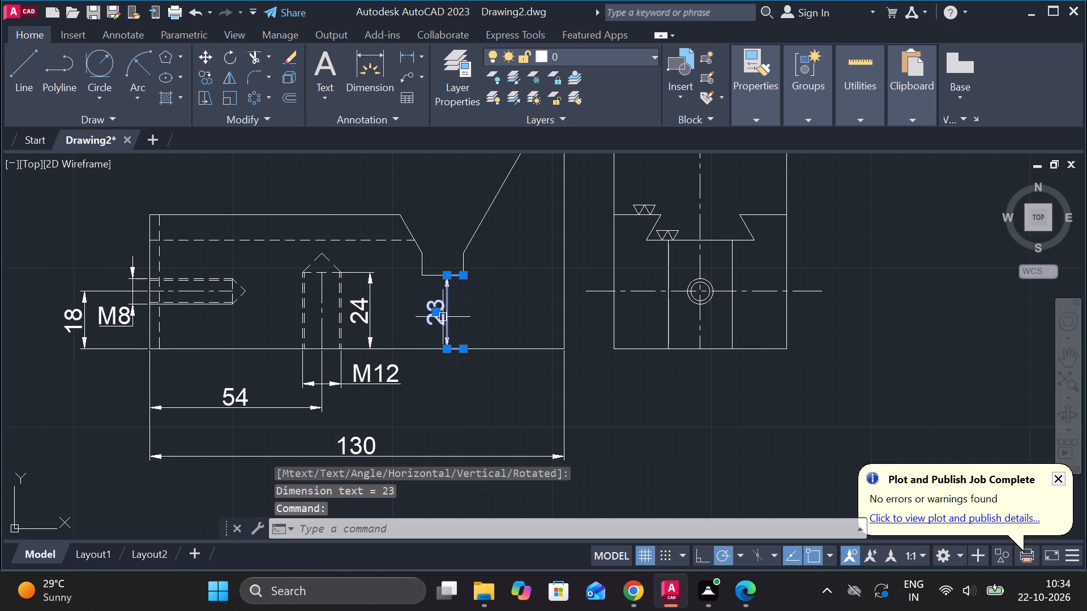
click(433, 312)
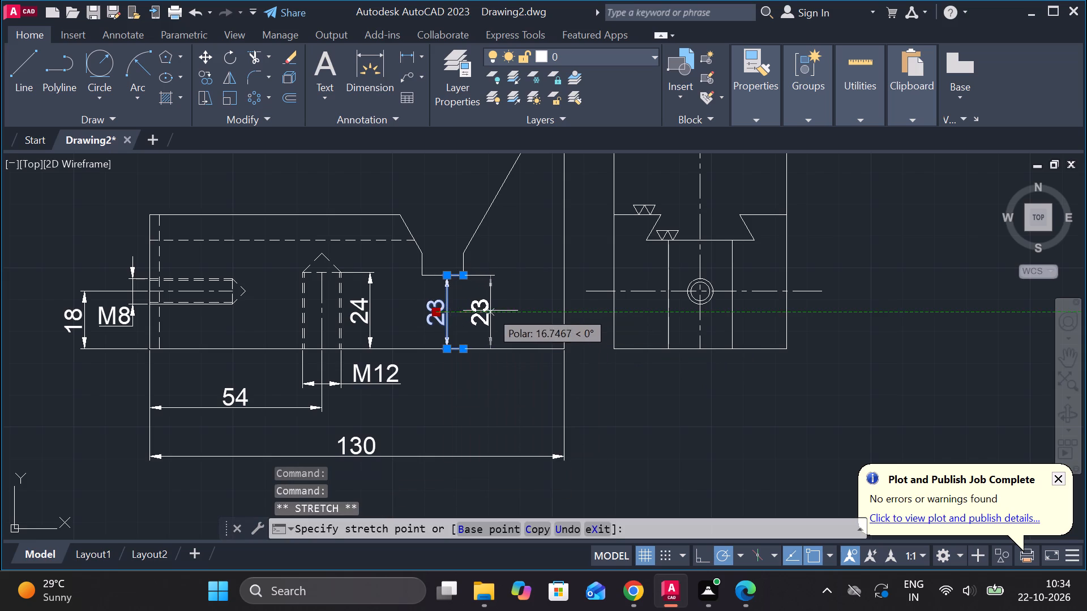
click(491, 311)
Add linear dimensions for the notch slot's width, placed below its floor, and its depth, placed beside its wall.
key(space)
click(418, 276)
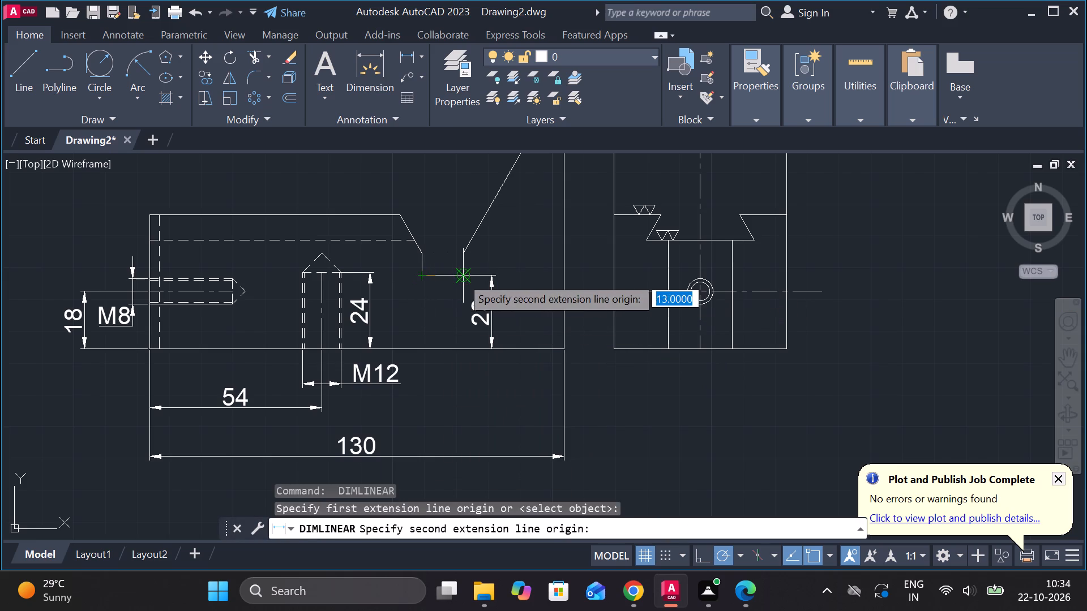
click(460, 276)
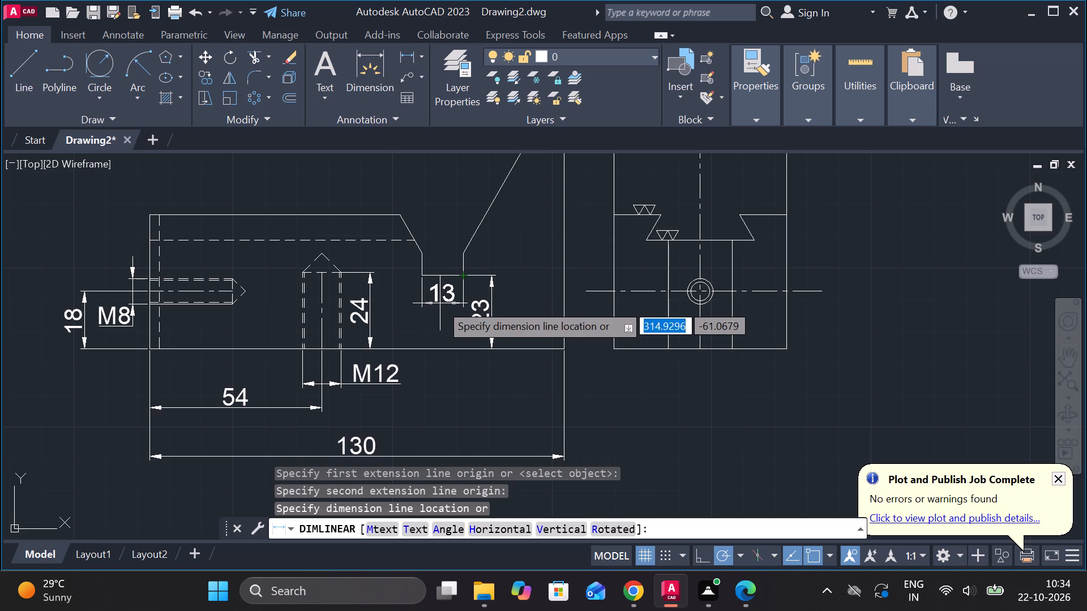
click(440, 303)
key(space)
click(457, 256)
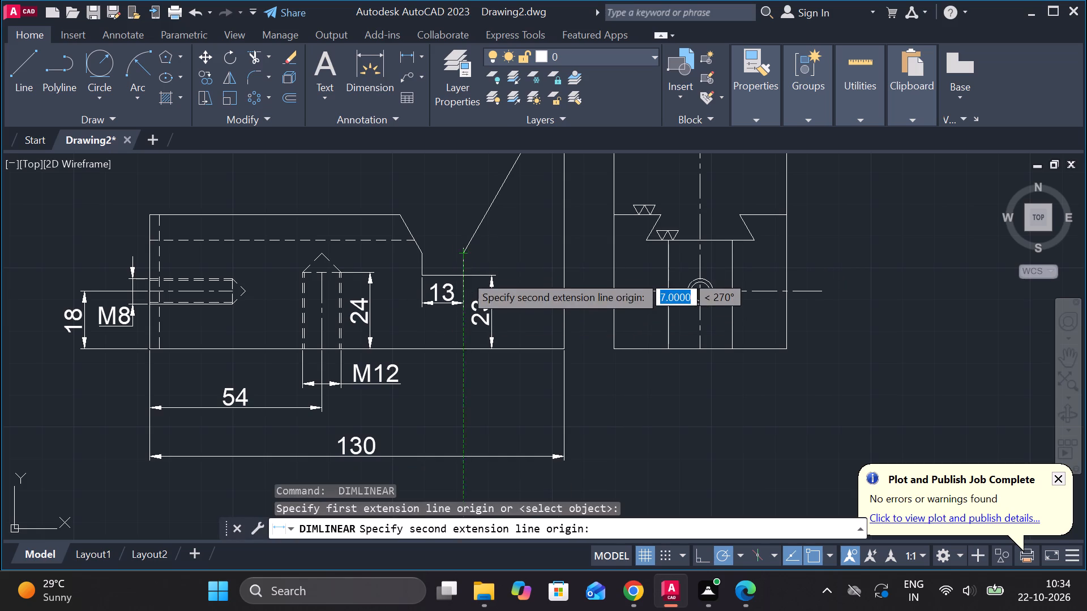
click(464, 275)
click(494, 272)
scroll(539, 280, down, 1)
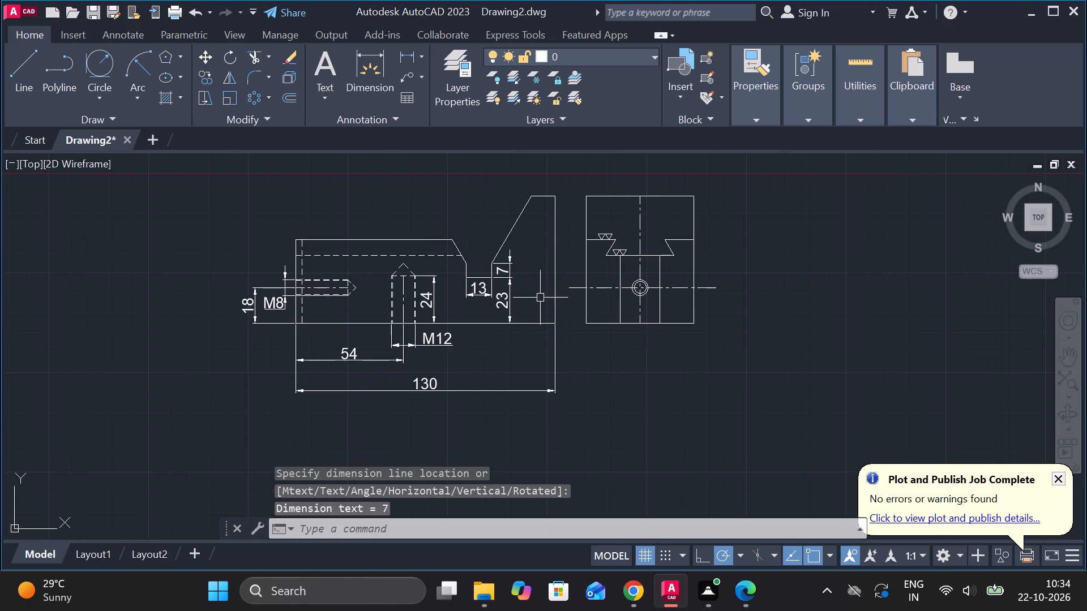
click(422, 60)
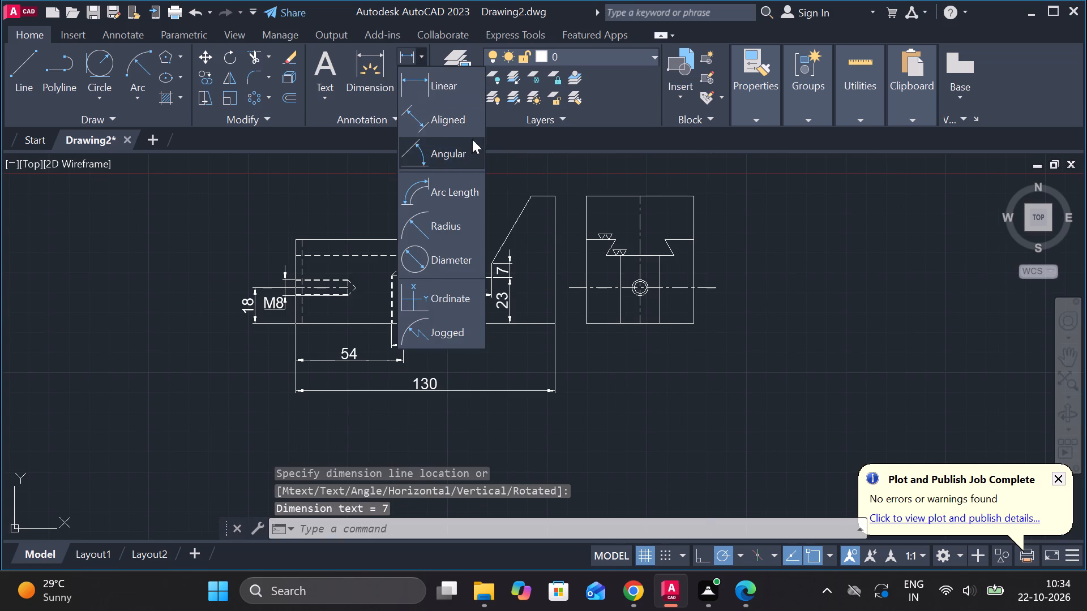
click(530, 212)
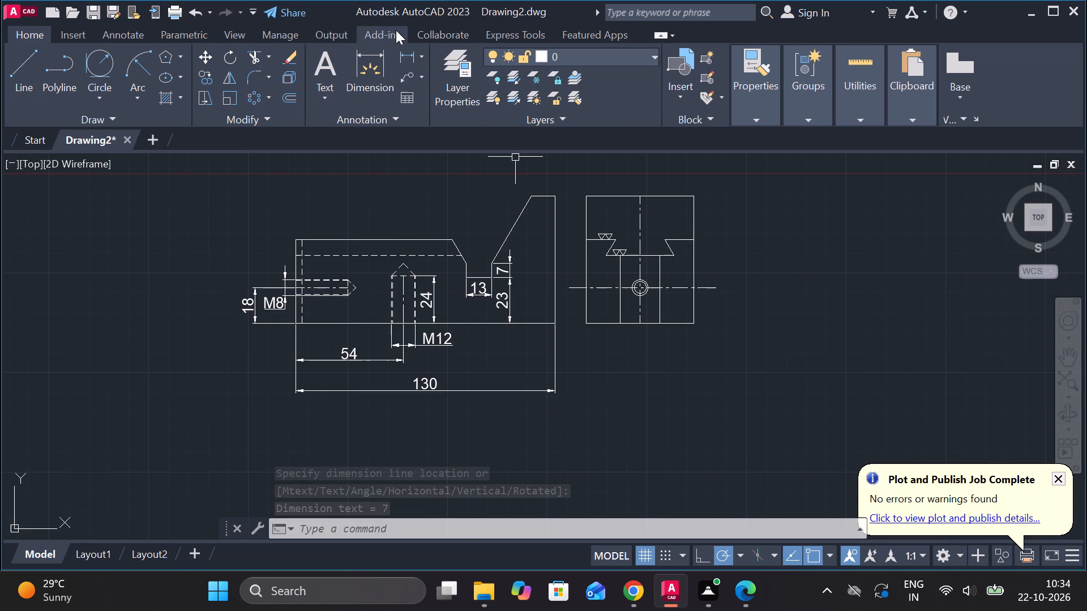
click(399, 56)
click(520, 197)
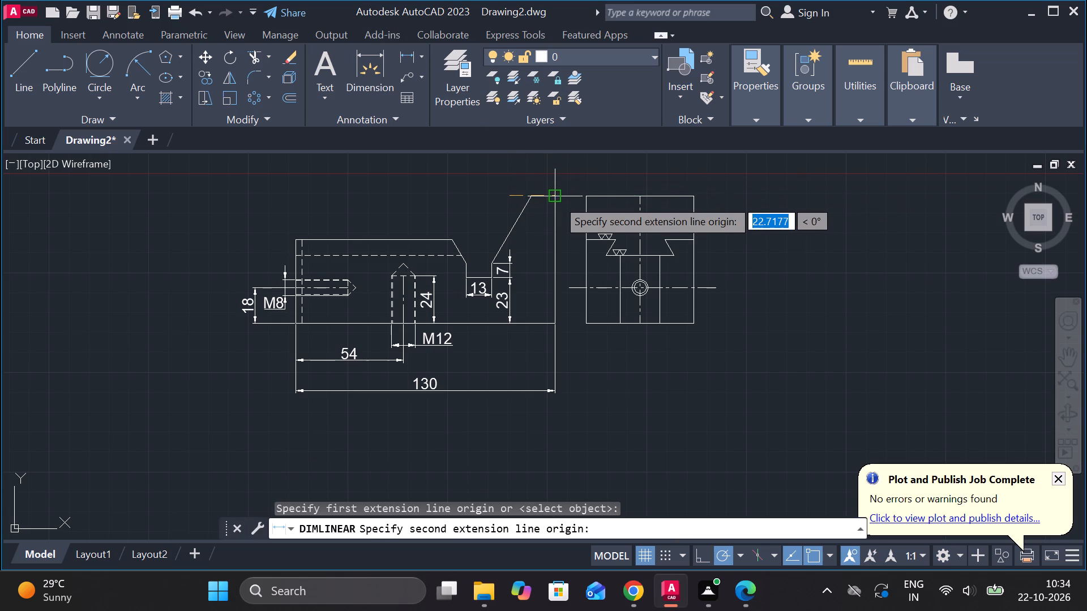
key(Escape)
Add a horizontal linear dimension above the front view's short raised top edge.
key(space)
scroll(531, 192, up, 1)
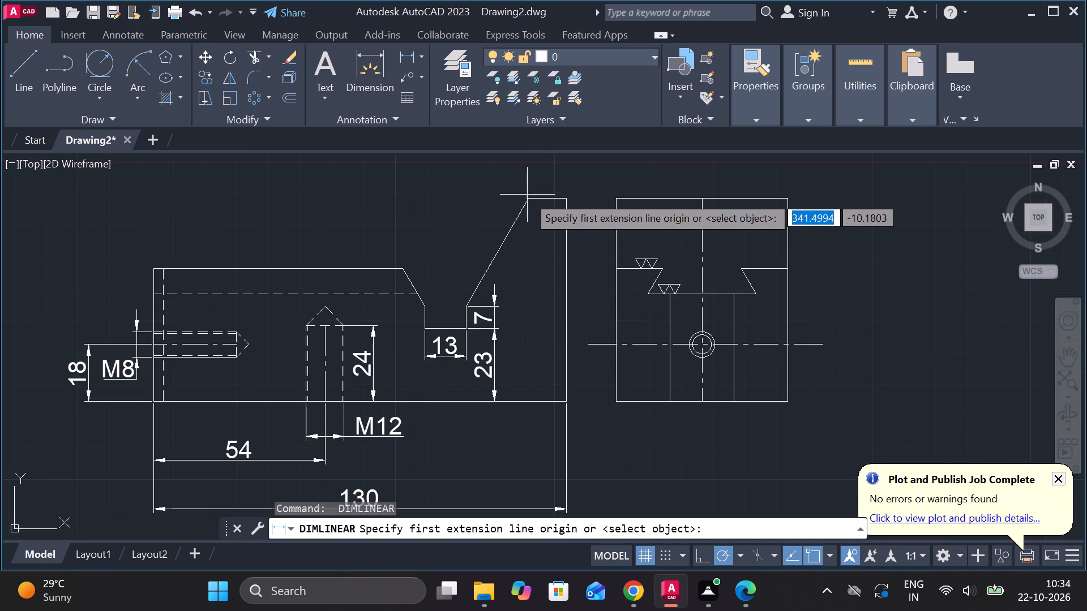
click(527, 199)
click(565, 200)
click(565, 178)
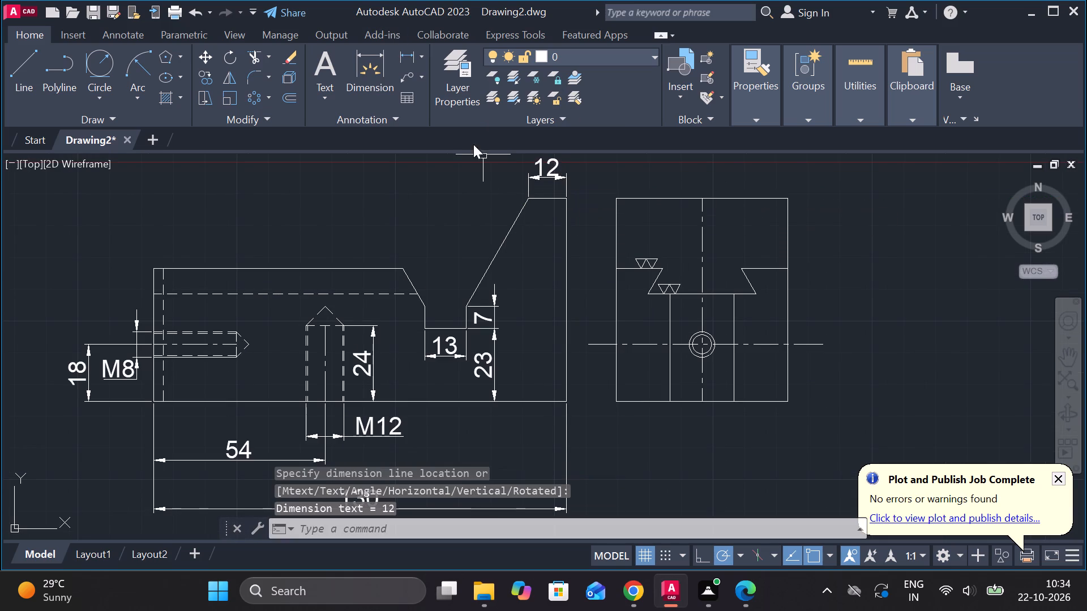
Add an angular dimension between the two notch slopes, with its arc above the notch opening.
click(425, 55)
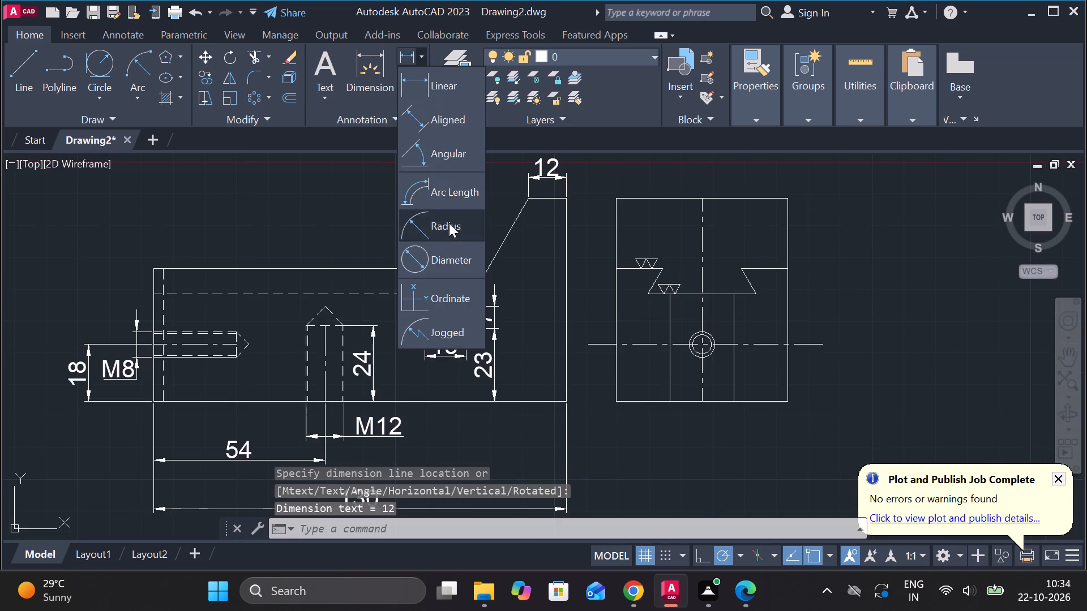
click(439, 153)
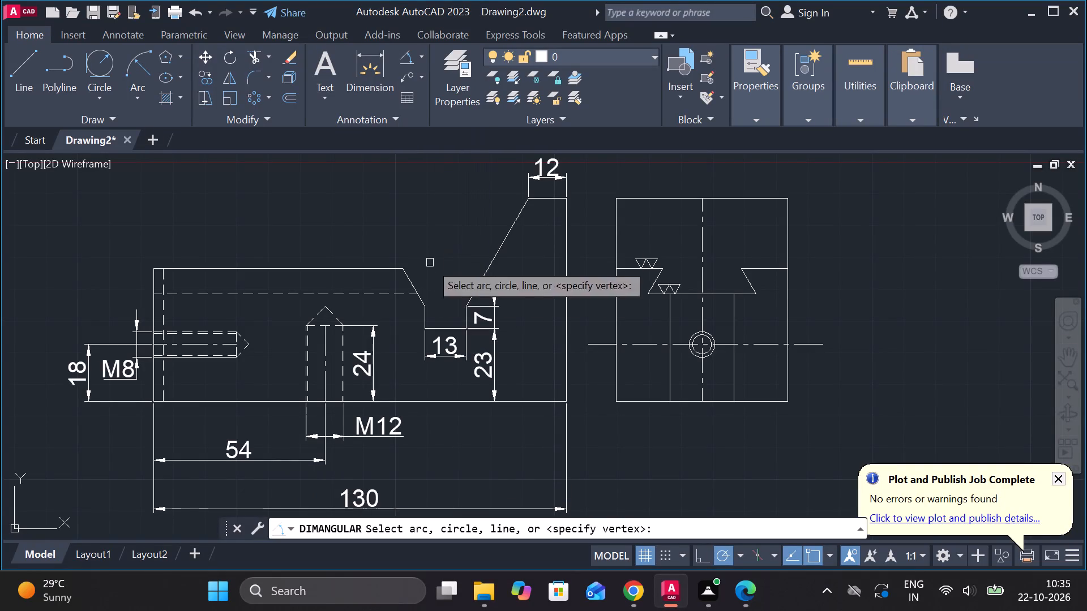
click(413, 281)
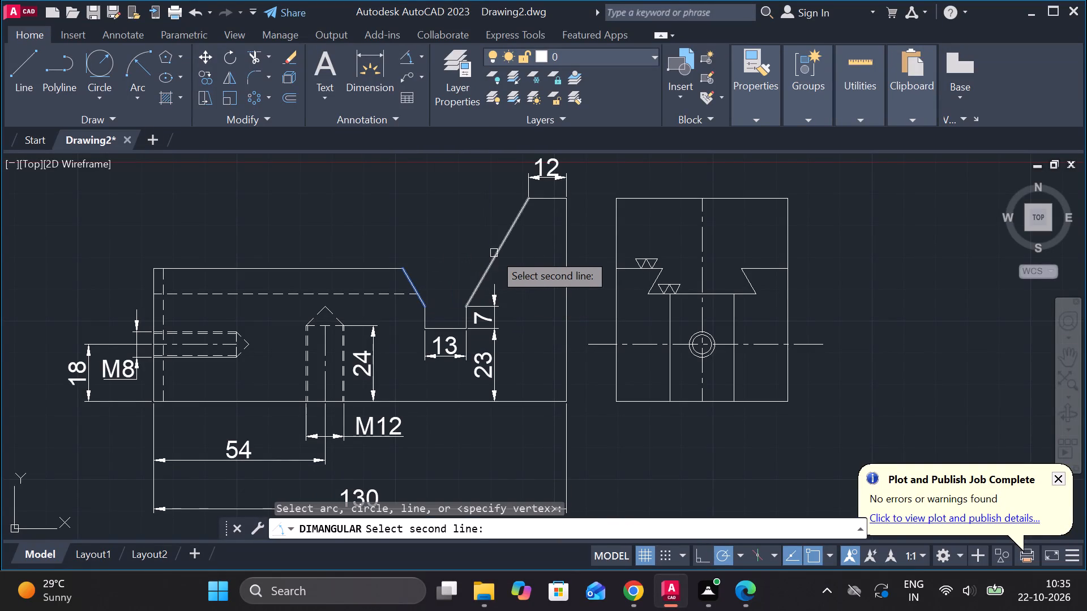
click(494, 253)
click(464, 230)
Erase the old undimensioned block front view, the one without the bottom slot, from the group of undimensioned parts.
scroll(520, 288, down, 2)
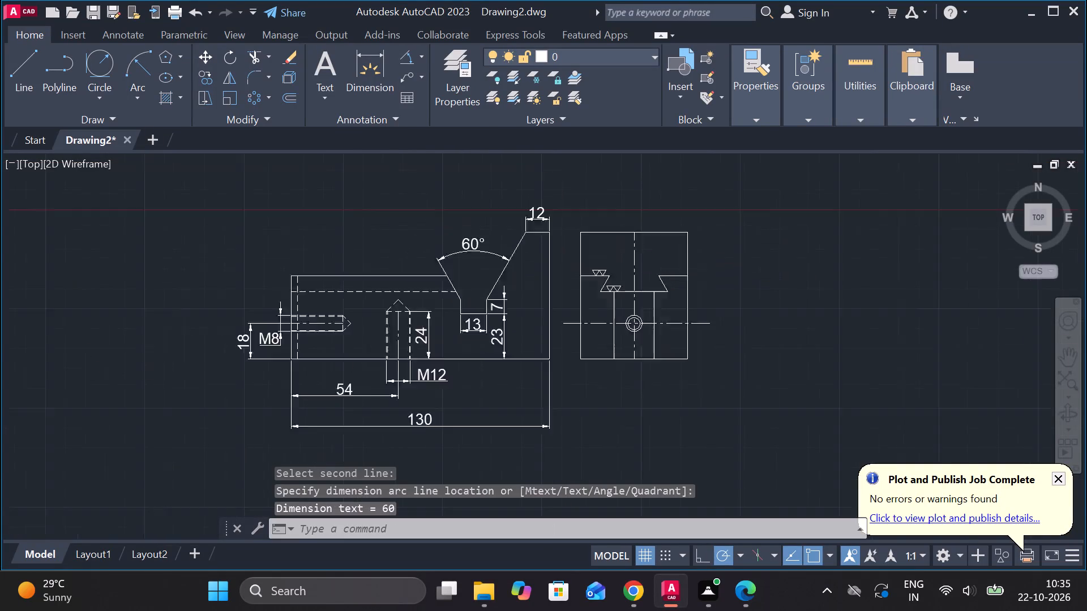
scroll(563, 331, up, 1)
scroll(563, 356, down, 3)
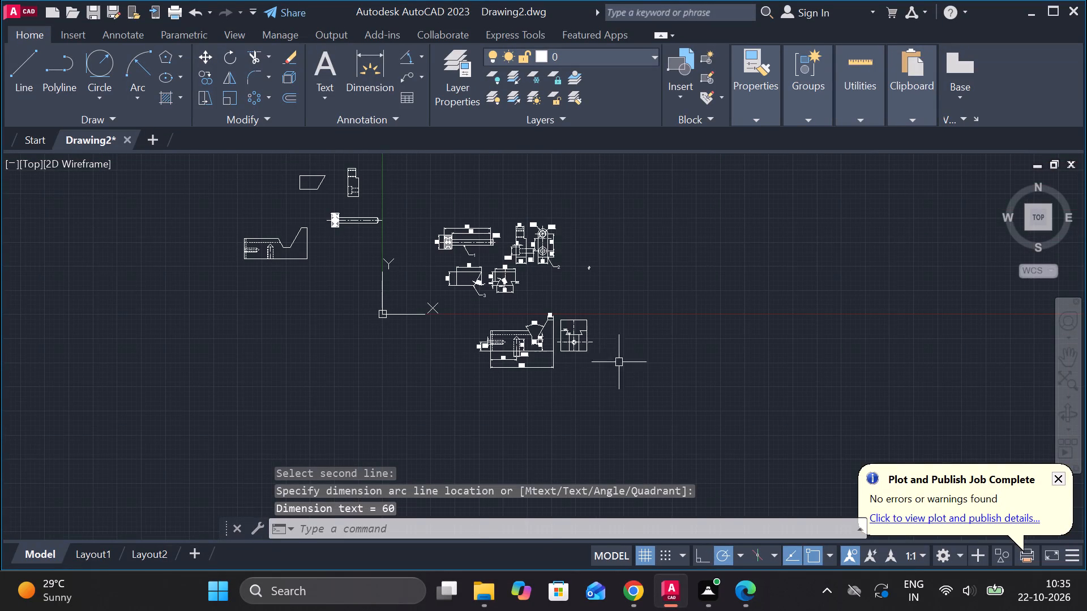
middle_drag(333, 298, 412, 340)
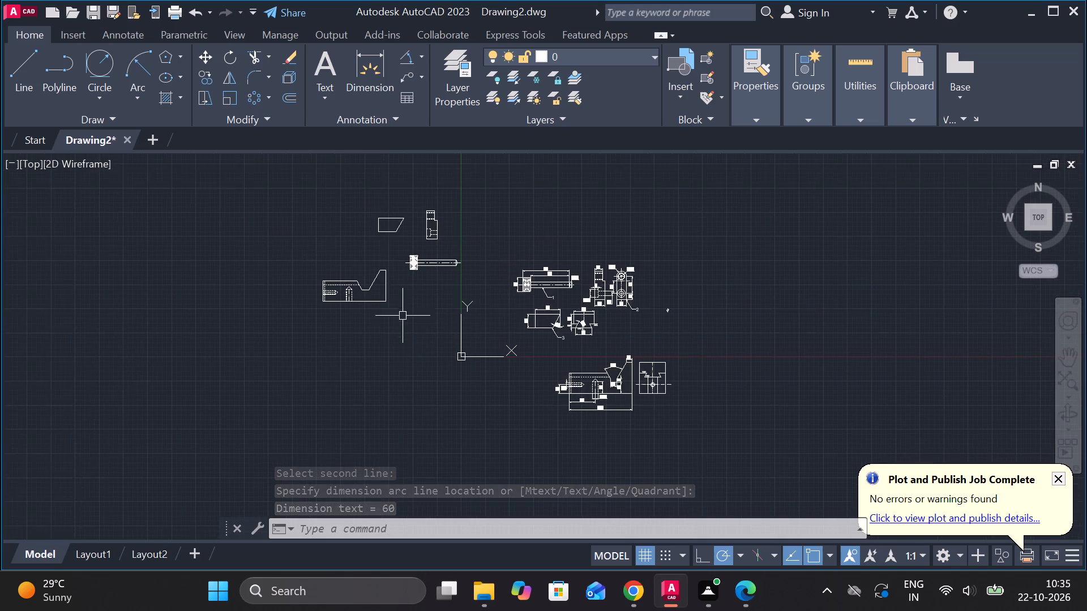
scroll(403, 311, up, 3)
middle_drag(403, 311, 581, 385)
scroll(579, 385, down, 2)
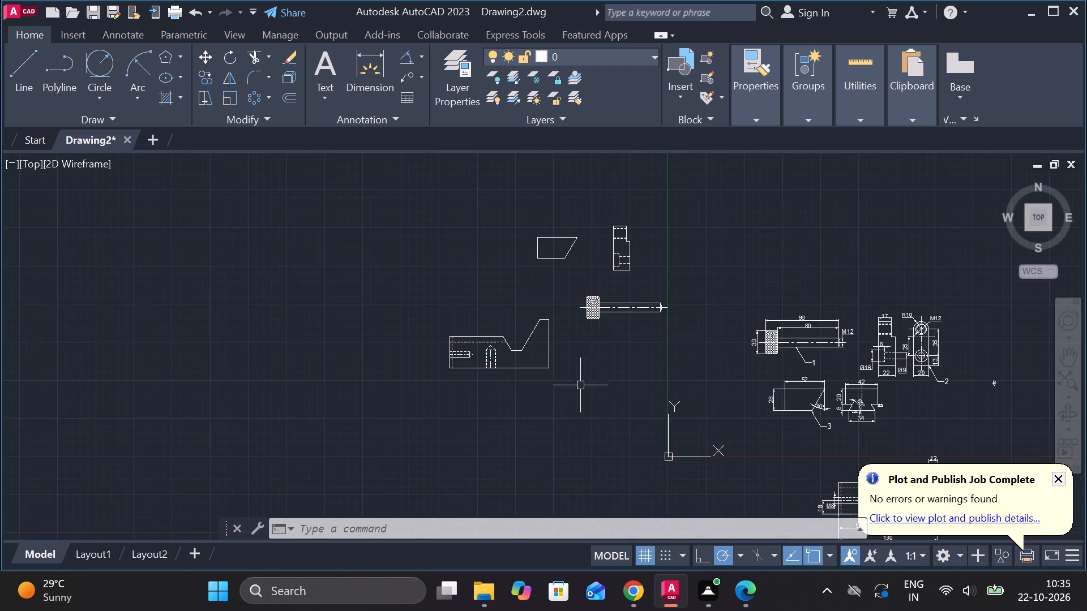
scroll(593, 409, up, 2)
click(559, 364)
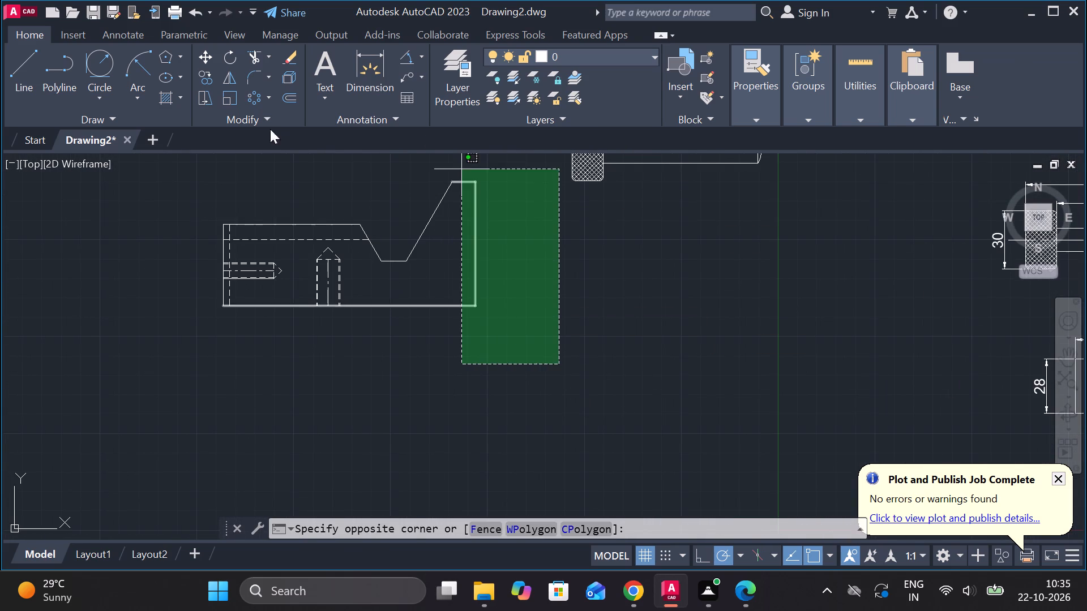
middle_drag(251, 188, 307, 212)
click(241, 177)
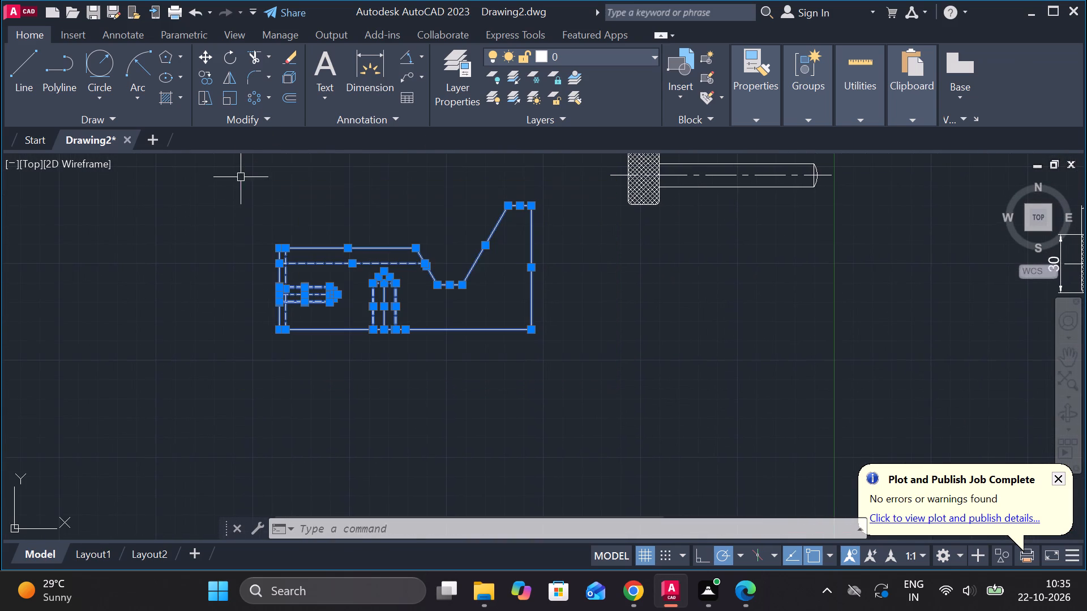
text(E)
key(space)
Copy the finished front view, without its angle and top-edge dimensions, to the erased old view's area.
scroll(491, 267, down, 3)
scroll(759, 397, up, 2)
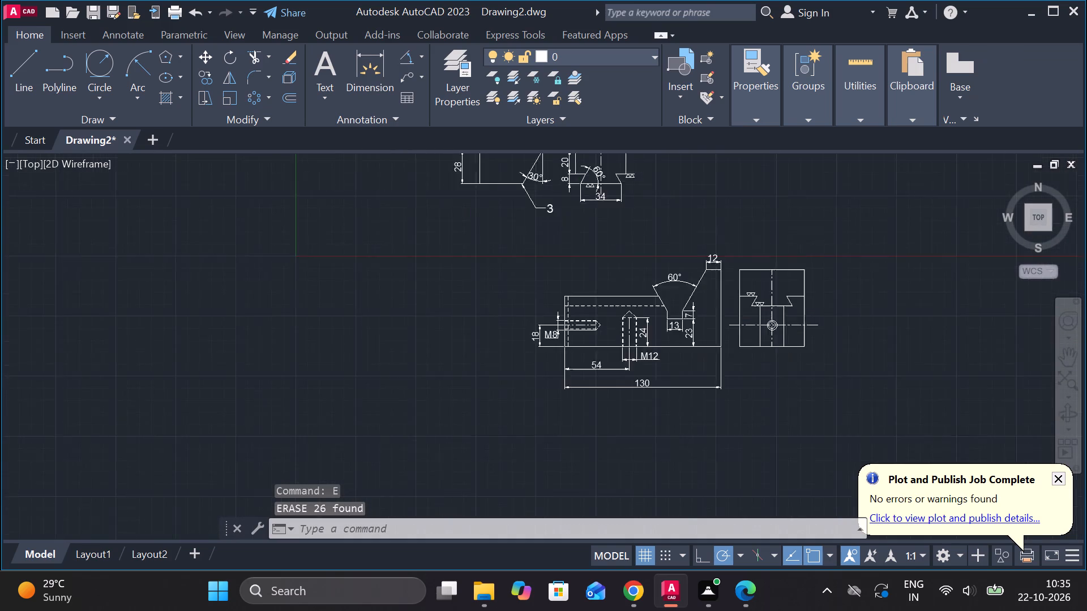
scroll(759, 397, up, 1)
click(378, 201)
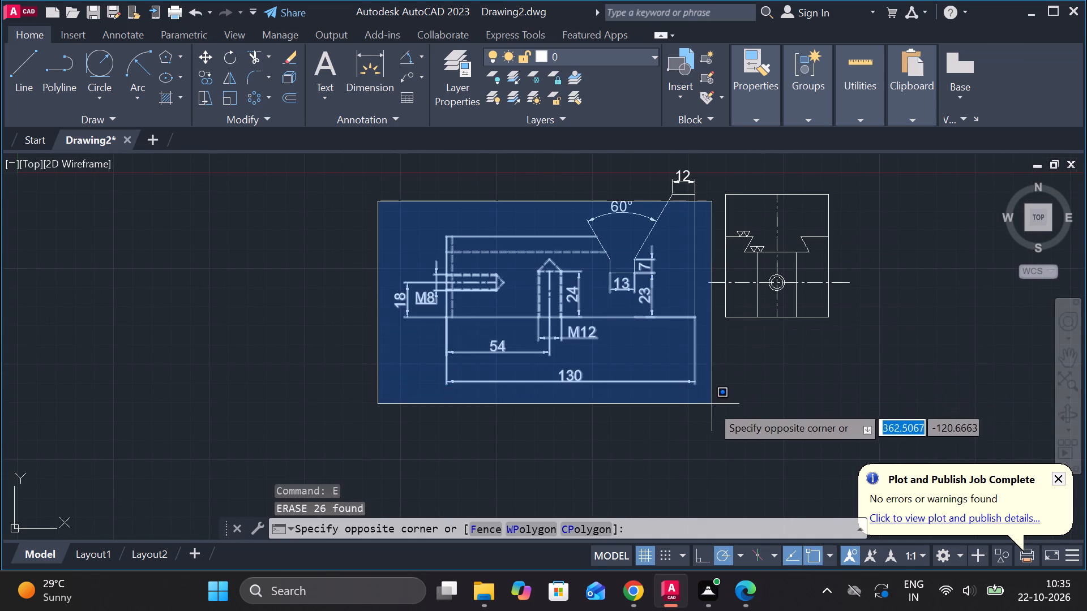
click(709, 409)
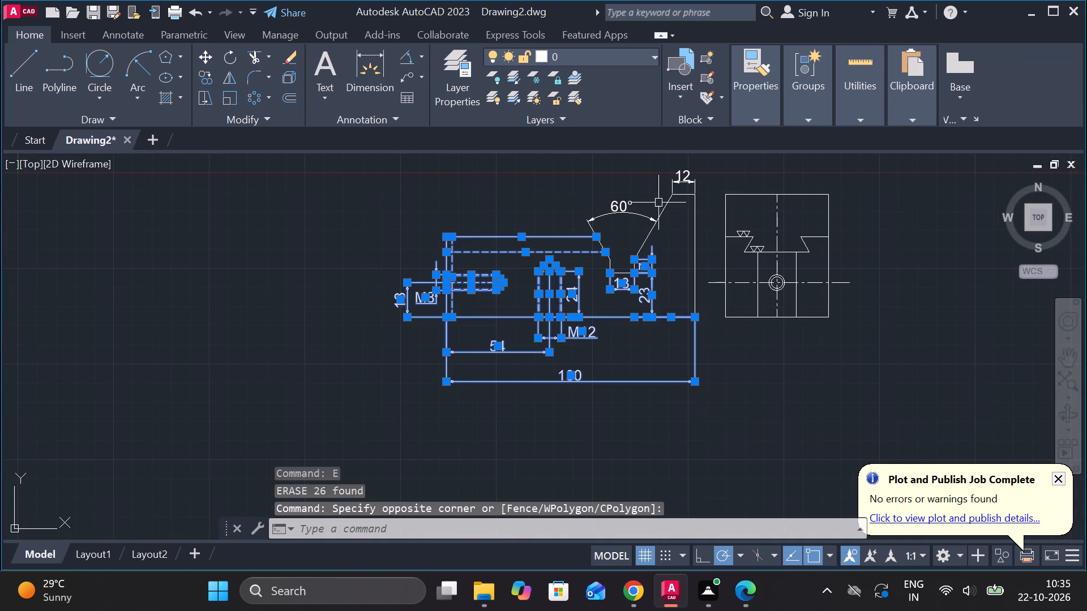
click(660, 206)
click(692, 223)
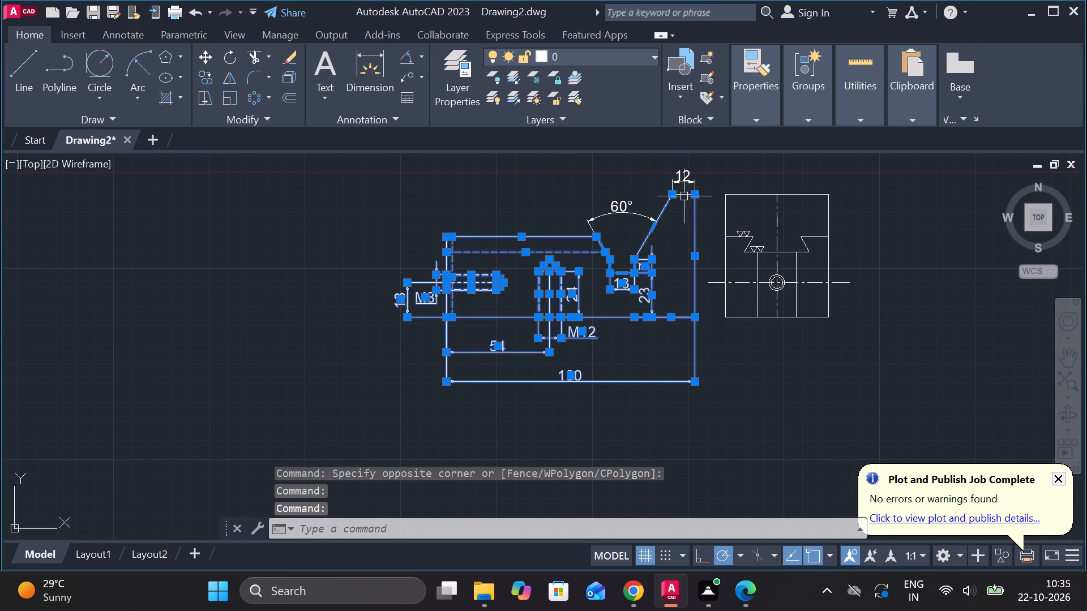
click(681, 193)
scroll(618, 231, up, 2)
scroll(611, 265, down, 2)
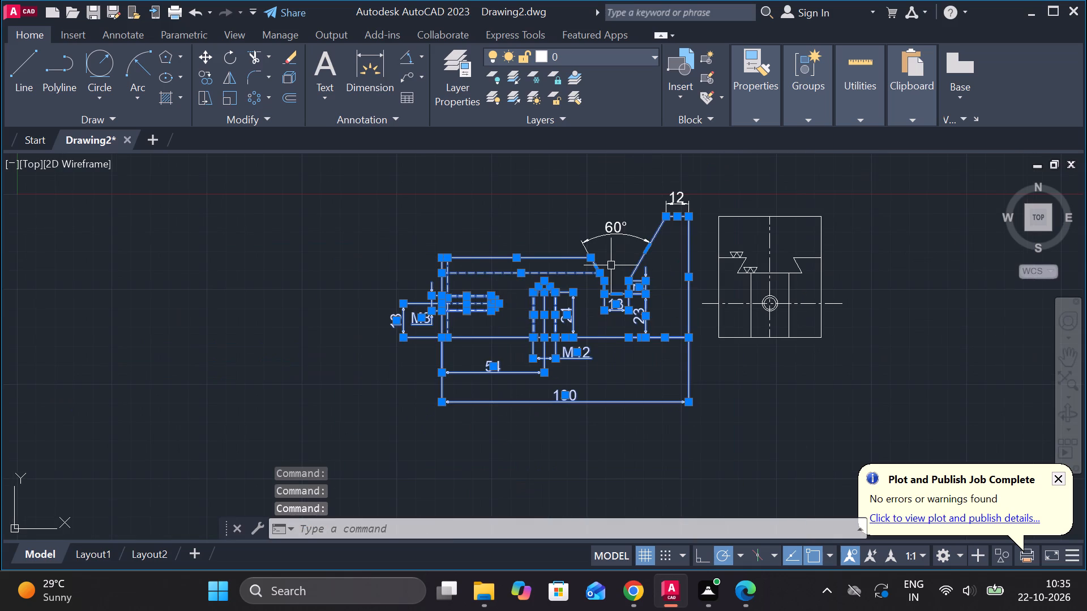
text(CO)
key(Return)
click(729, 413)
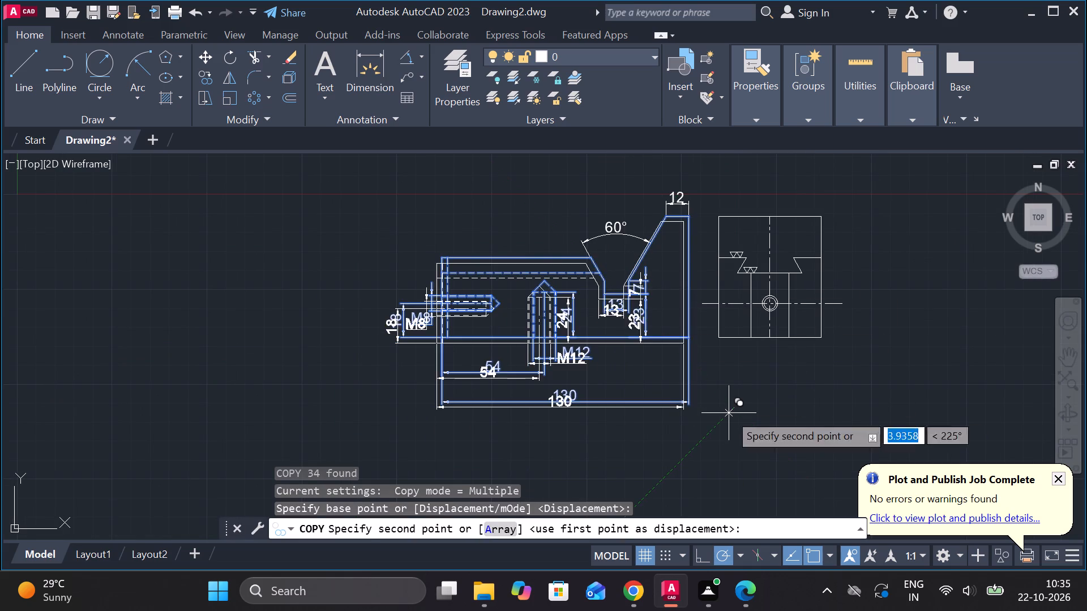
scroll(729, 413, down, 2)
click(387, 305)
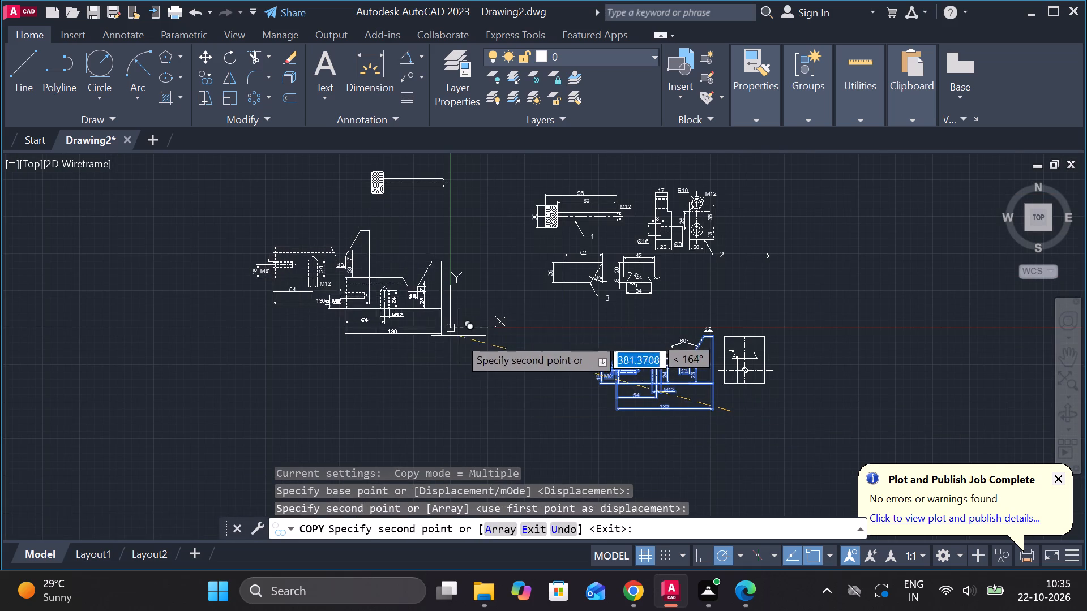
key(Escape)
Erase the M8, 18, 54, M12, 24, 13 and 23 dimensions from the copied front view.
scroll(269, 310, up, 2)
middle_drag(269, 310, 401, 454)
click(384, 355)
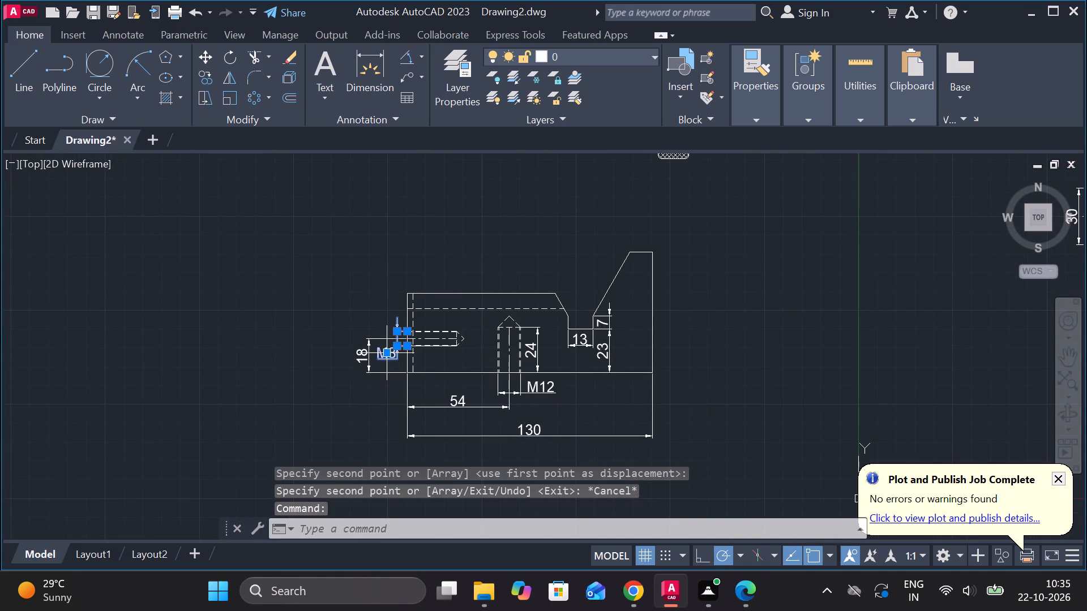
click(375, 345)
click(367, 334)
click(367, 360)
click(490, 429)
click(472, 405)
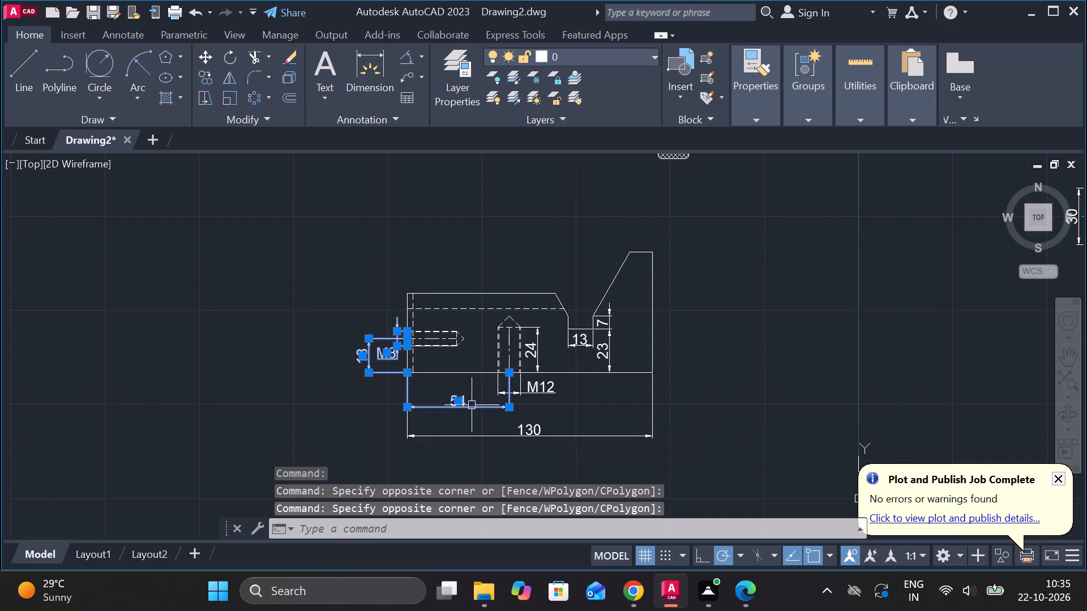
click(538, 391)
click(537, 351)
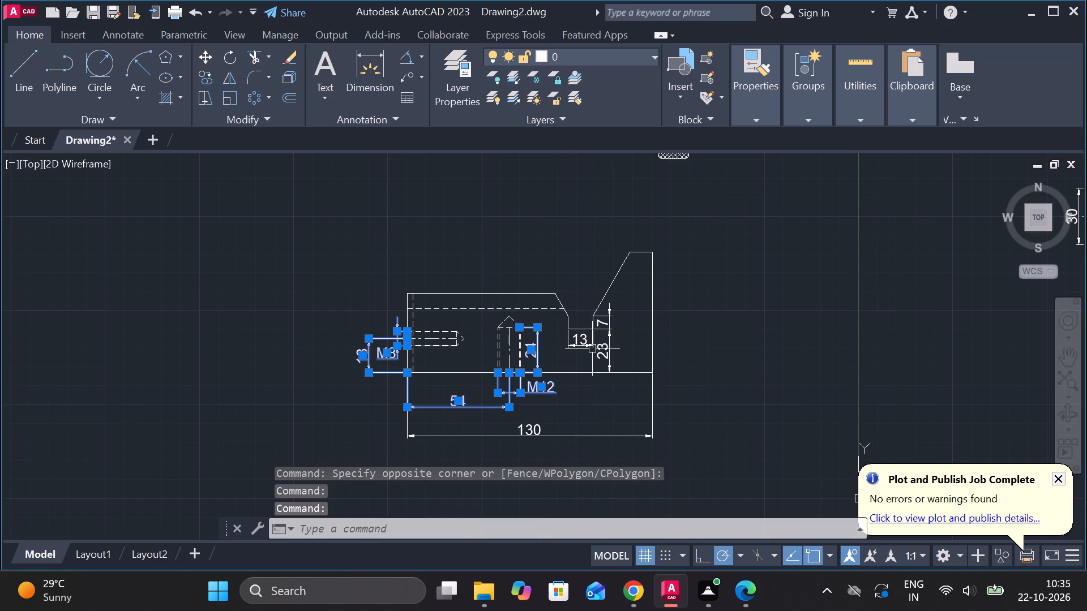
click(596, 342)
click(608, 353)
click(608, 333)
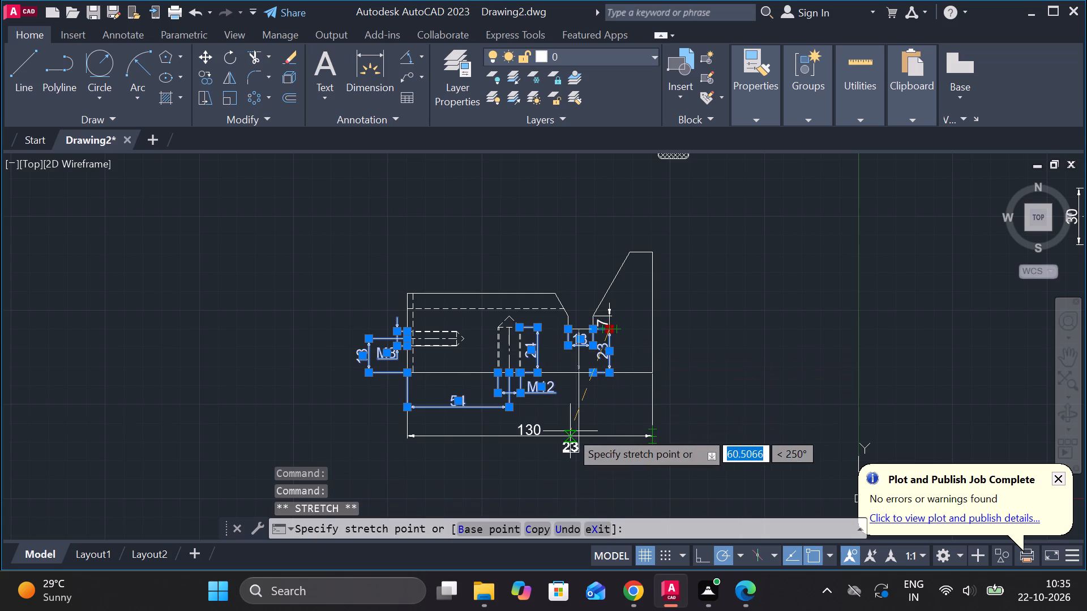
click(629, 335)
text(E)
key(space)
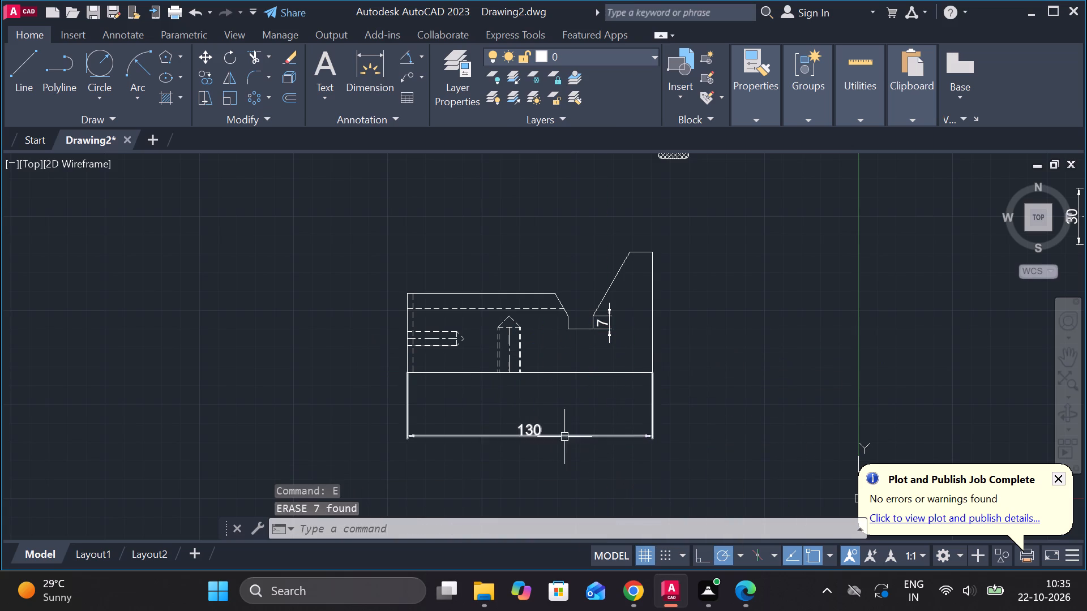
Erase the remaining overall-length 130 and notch 7 dimensions from the copied front view.
click(521, 434)
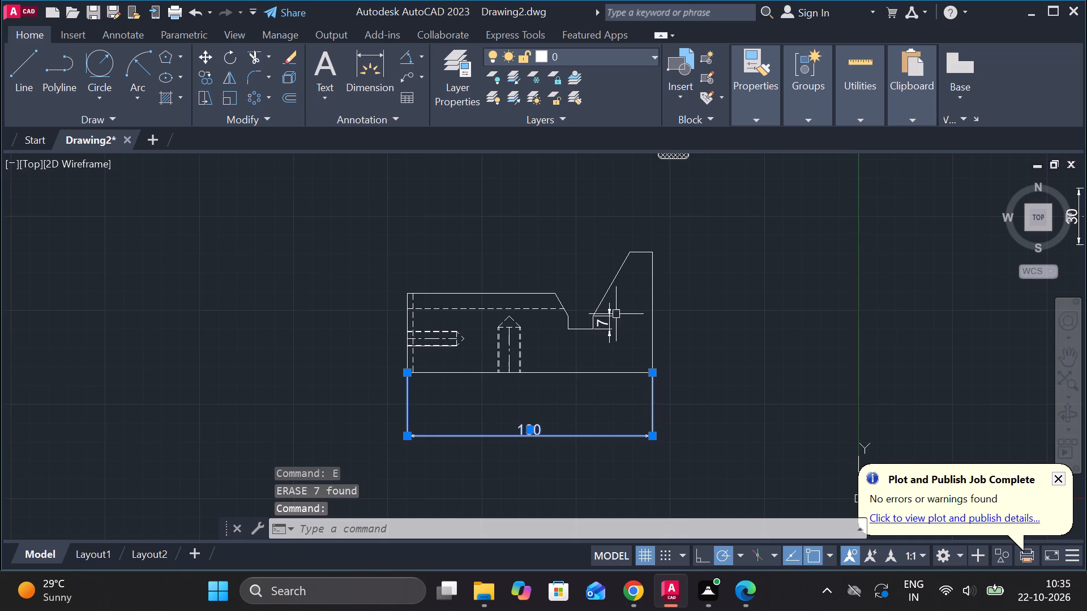
click(613, 315)
text(E)
key(space)
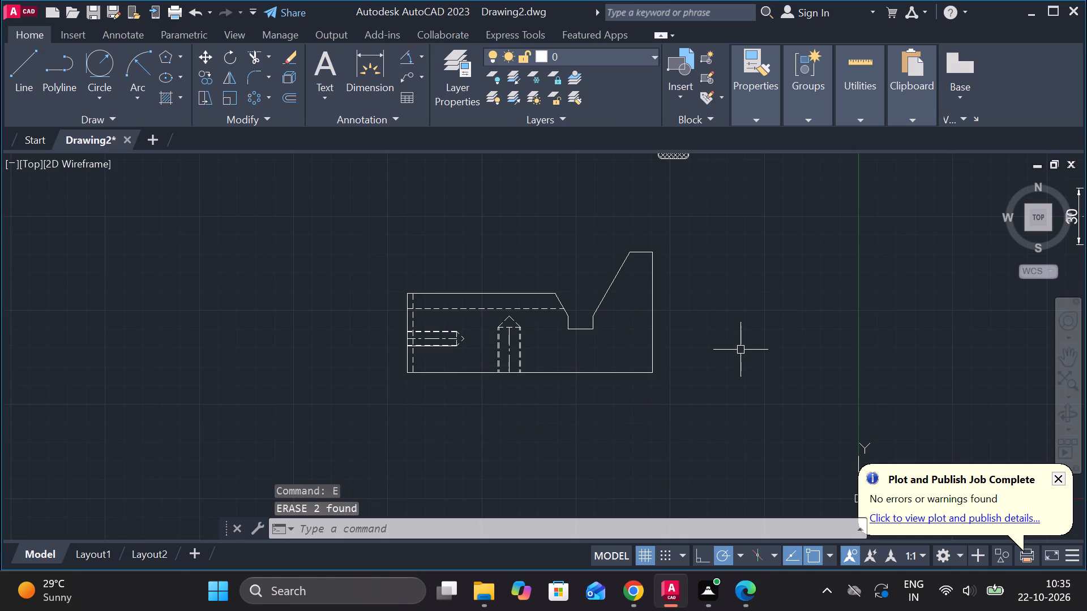
Examine the block's dimensioned front view and its side view for dimensions still to add.
scroll(771, 304, down, 1)
middle_drag(782, 338, 343, 253)
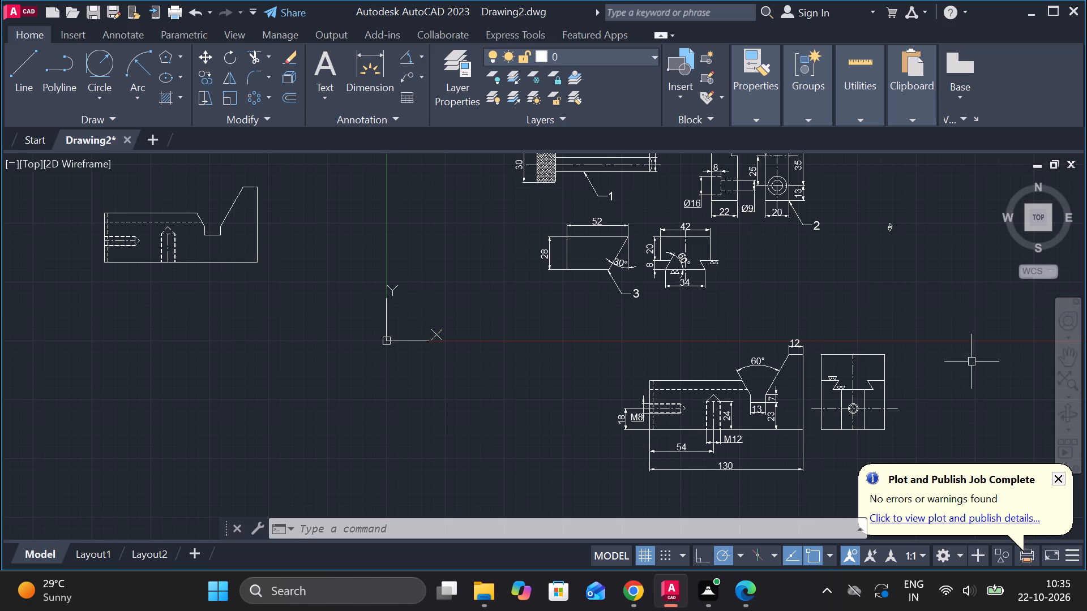
middle_drag(972, 362, 887, 313)
scroll(691, 385, up, 1)
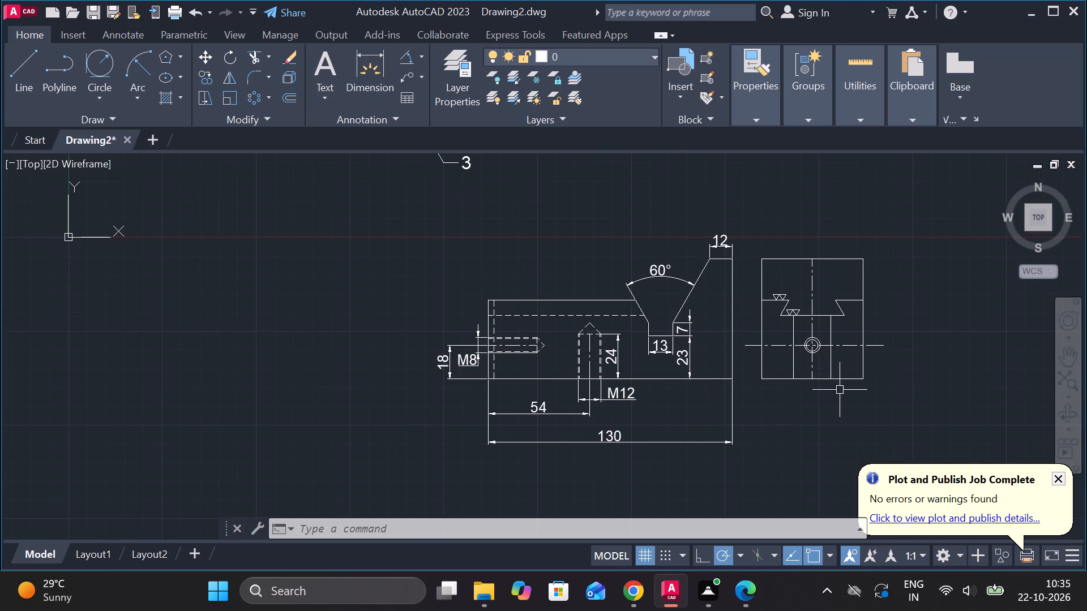
middle_drag(824, 390, 735, 362)
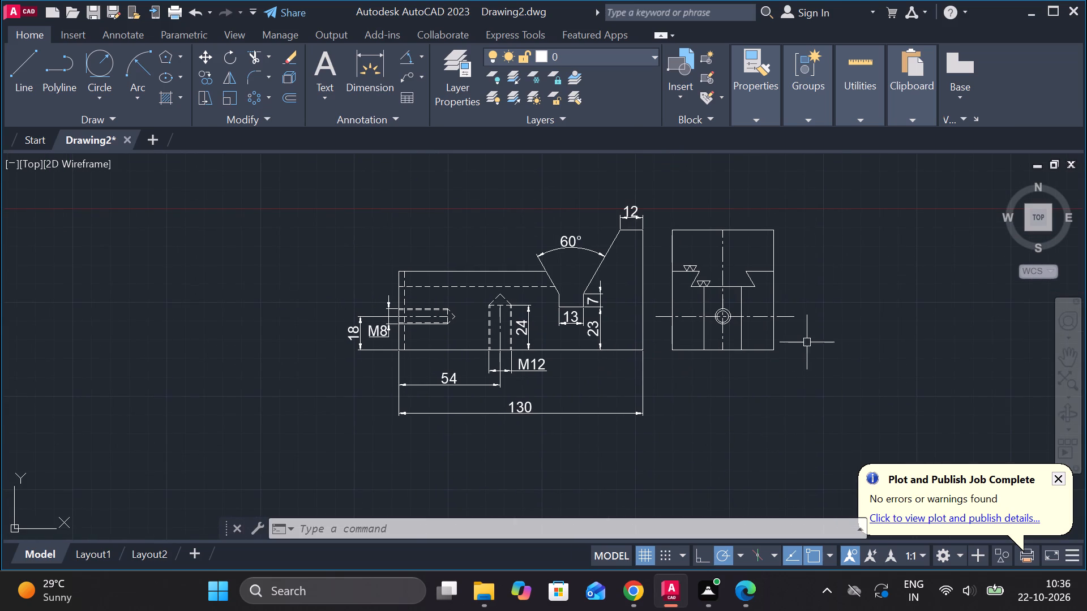
scroll(541, 325, up, 2)
scroll(581, 356, down, 2)
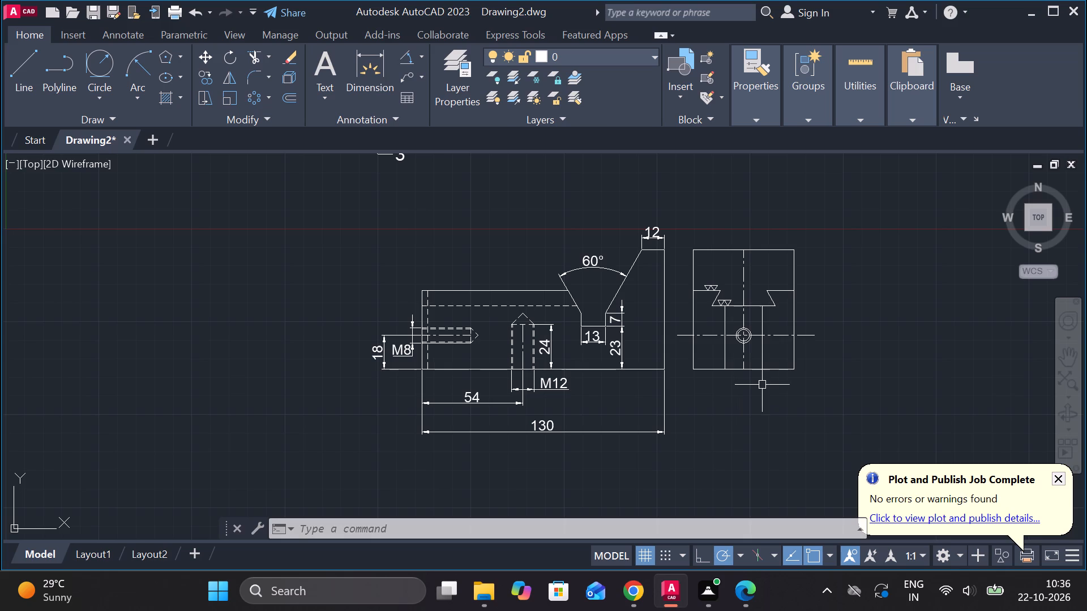
scroll(667, 429, up, 1)
middle_drag(704, 429, 656, 386)
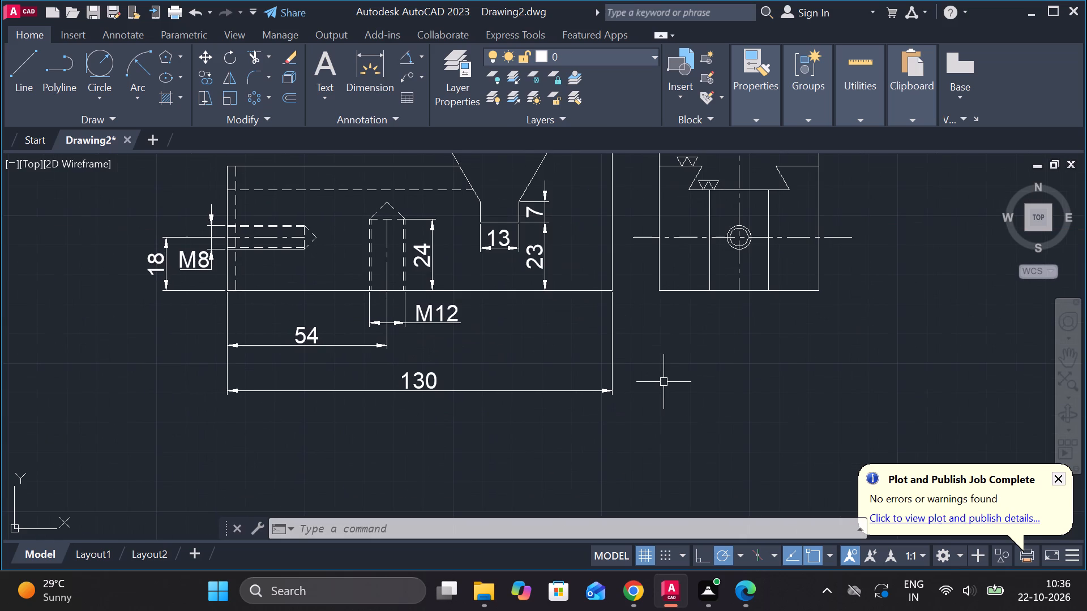
scroll(667, 382, down, 1)
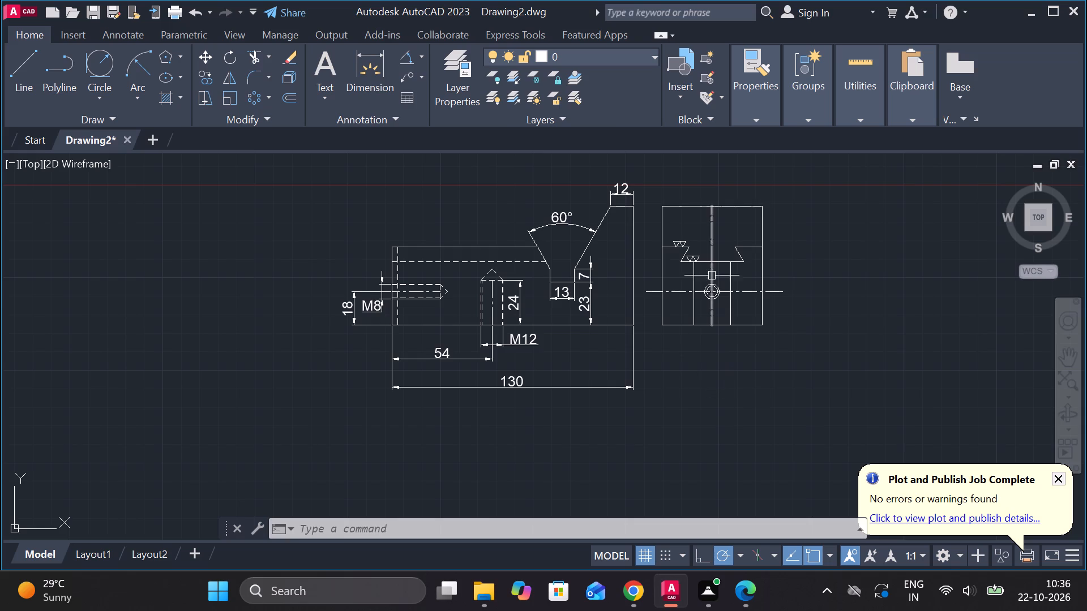
scroll(755, 311, down, 1)
scroll(720, 306, up, 1)
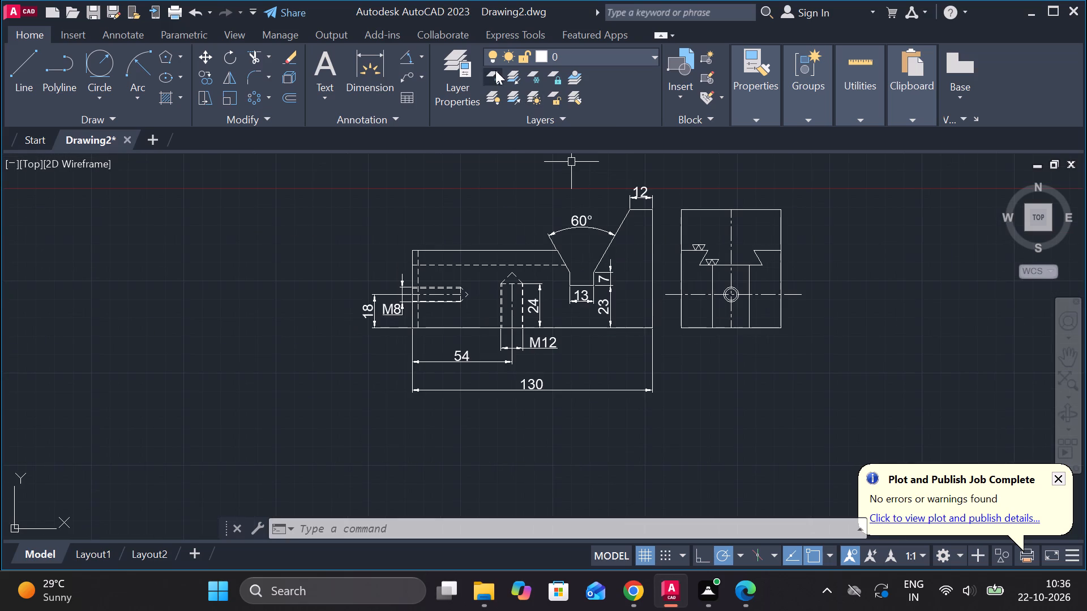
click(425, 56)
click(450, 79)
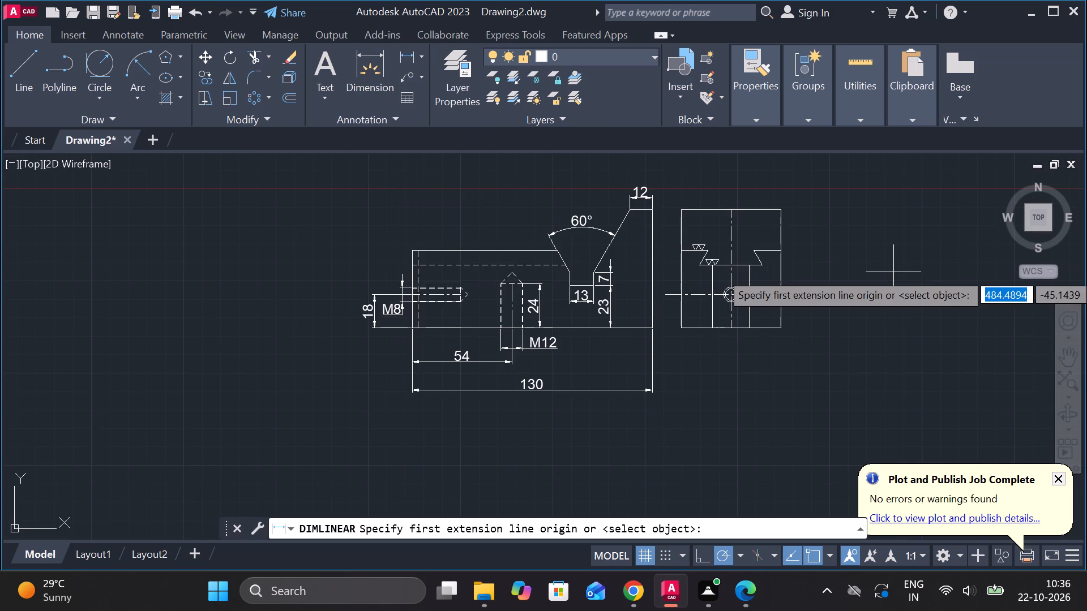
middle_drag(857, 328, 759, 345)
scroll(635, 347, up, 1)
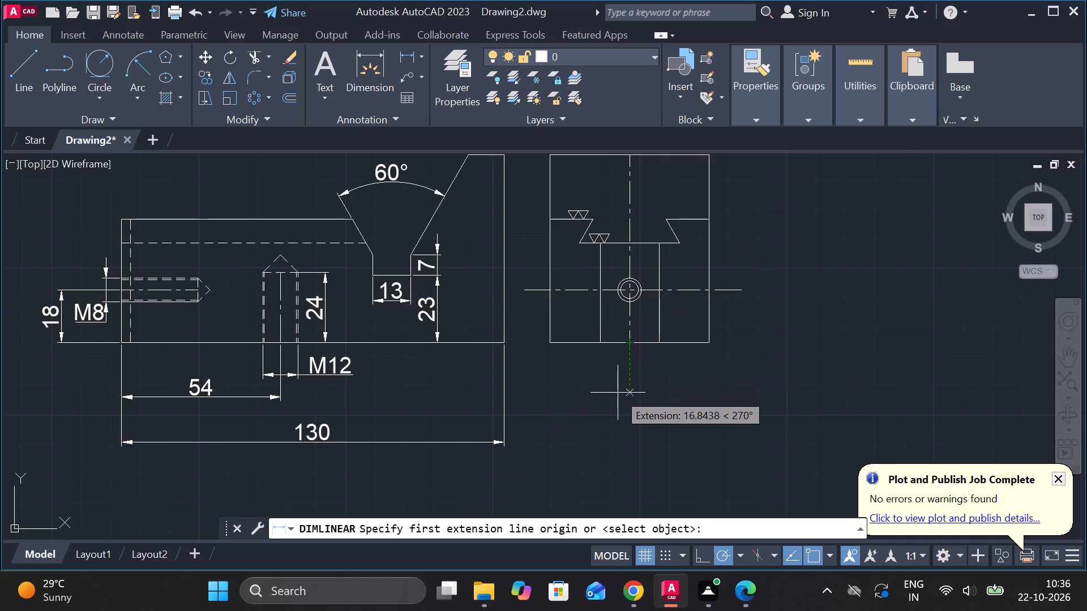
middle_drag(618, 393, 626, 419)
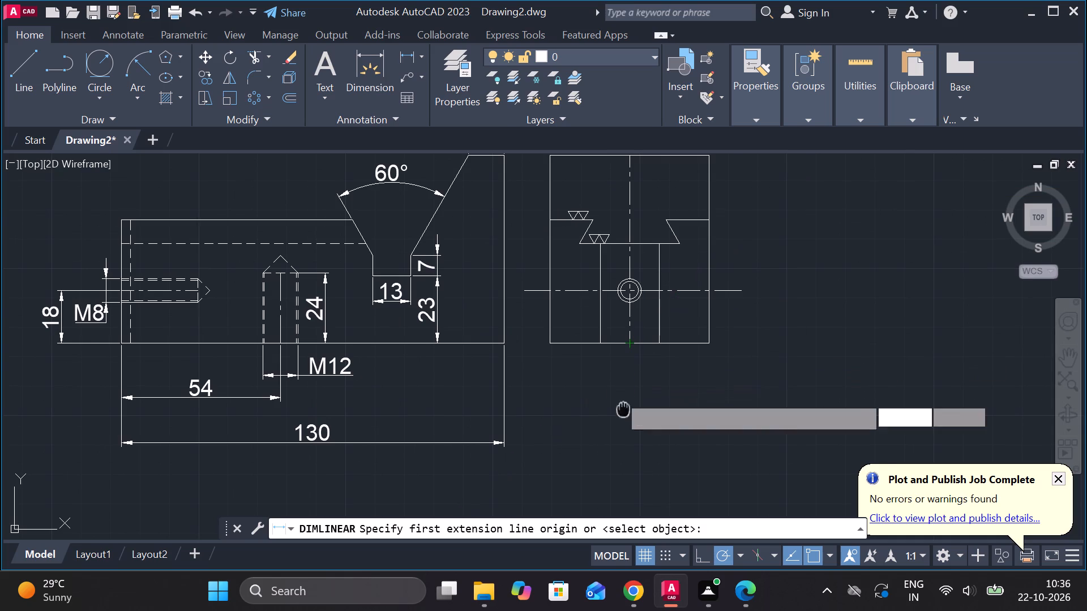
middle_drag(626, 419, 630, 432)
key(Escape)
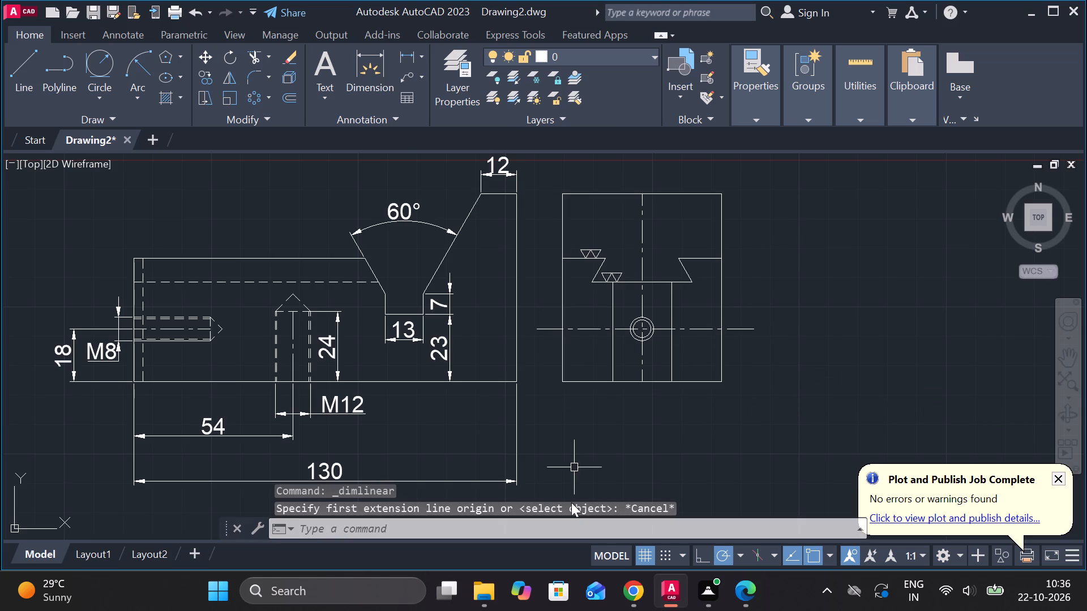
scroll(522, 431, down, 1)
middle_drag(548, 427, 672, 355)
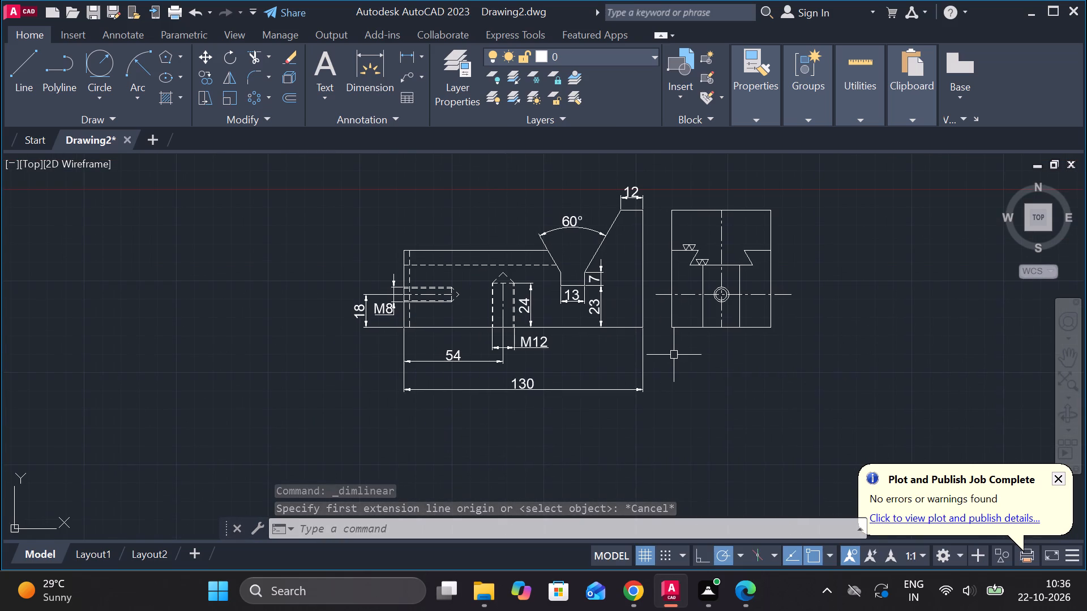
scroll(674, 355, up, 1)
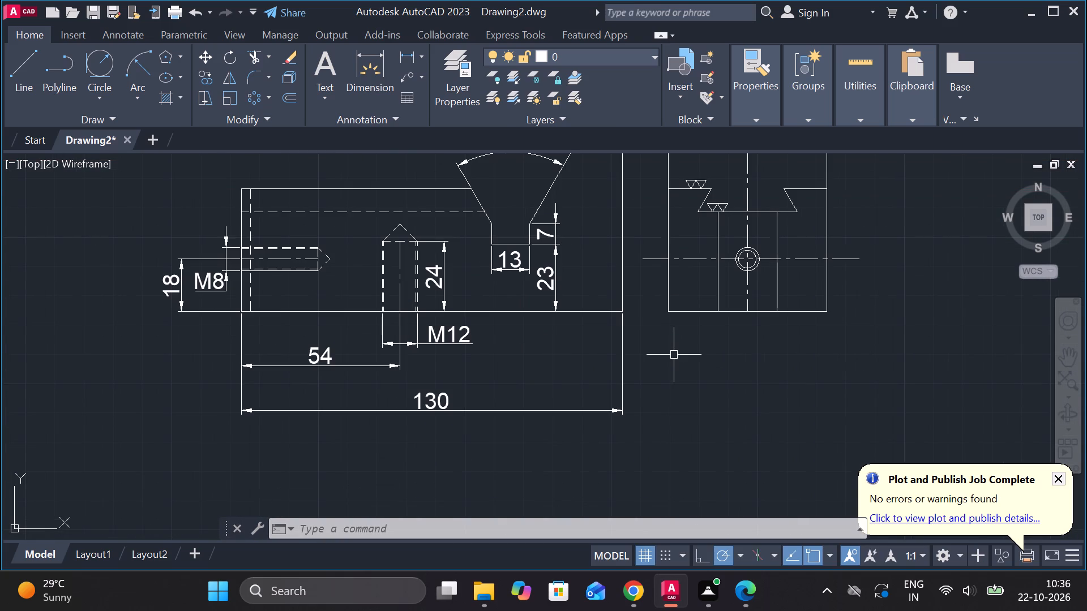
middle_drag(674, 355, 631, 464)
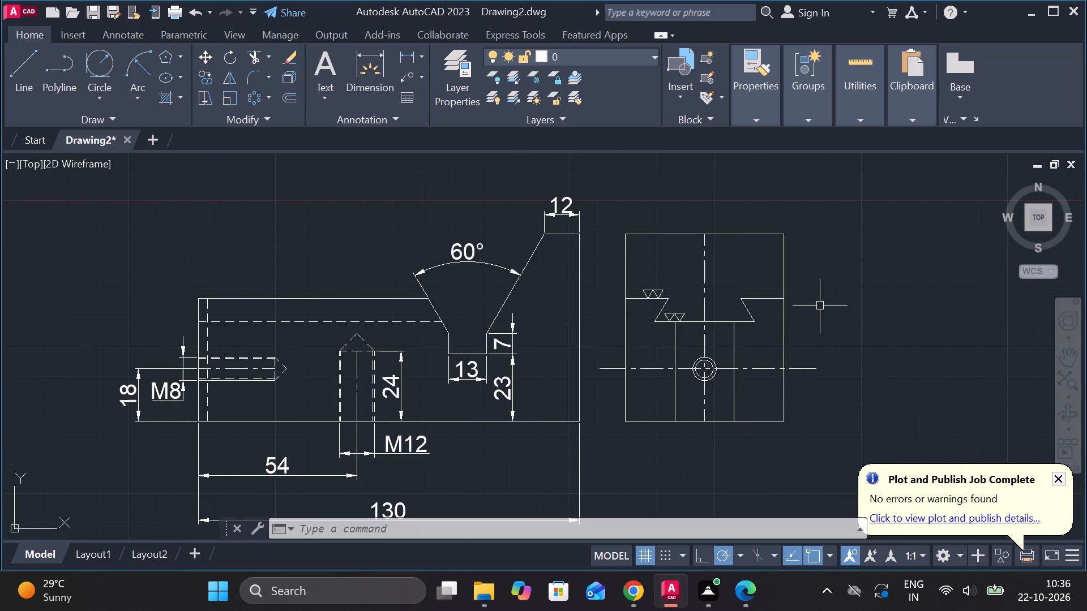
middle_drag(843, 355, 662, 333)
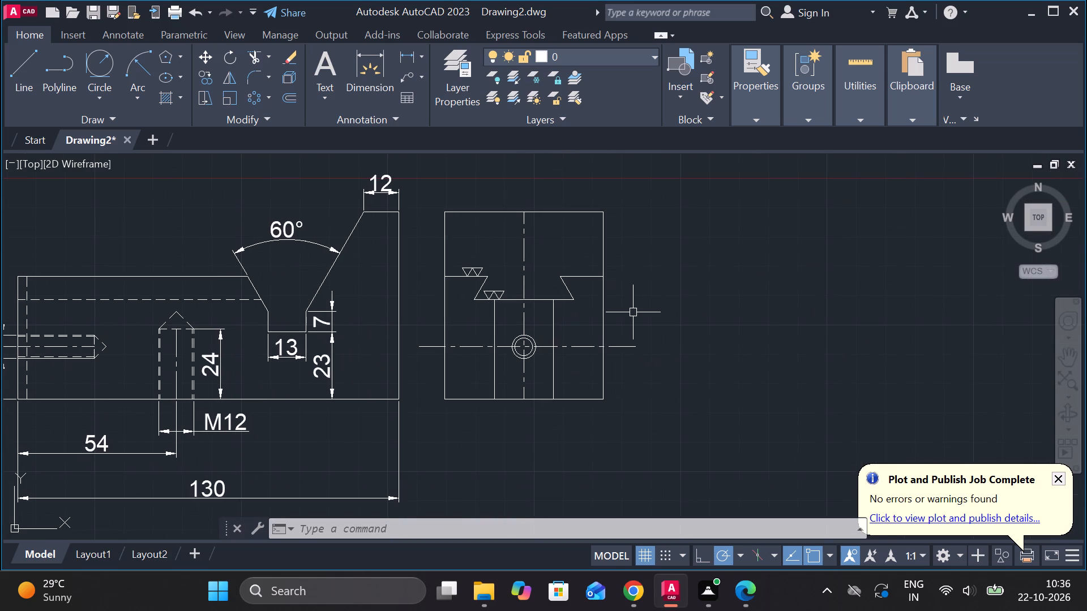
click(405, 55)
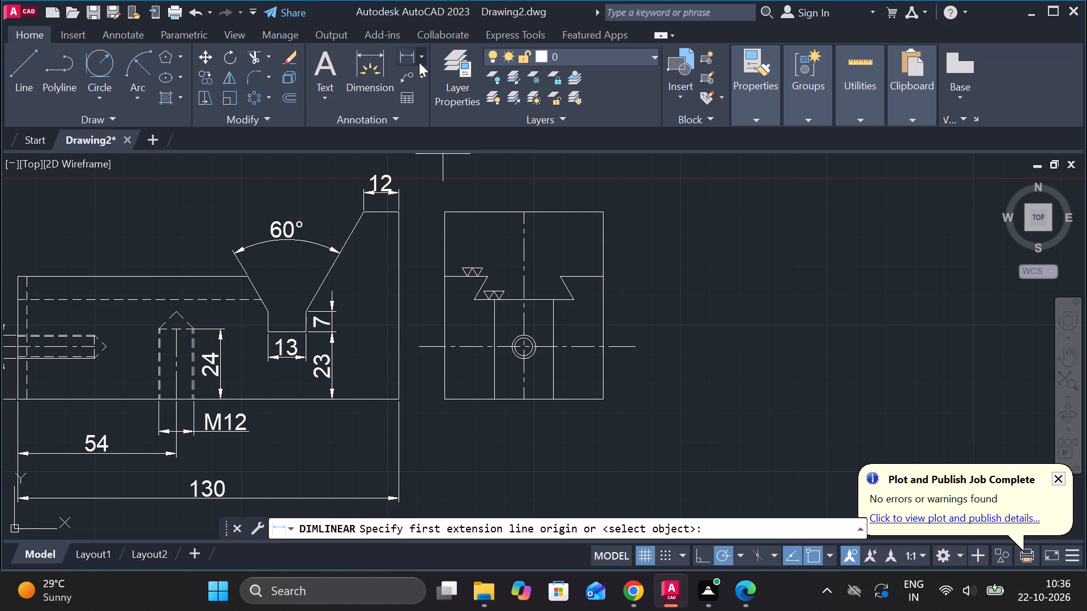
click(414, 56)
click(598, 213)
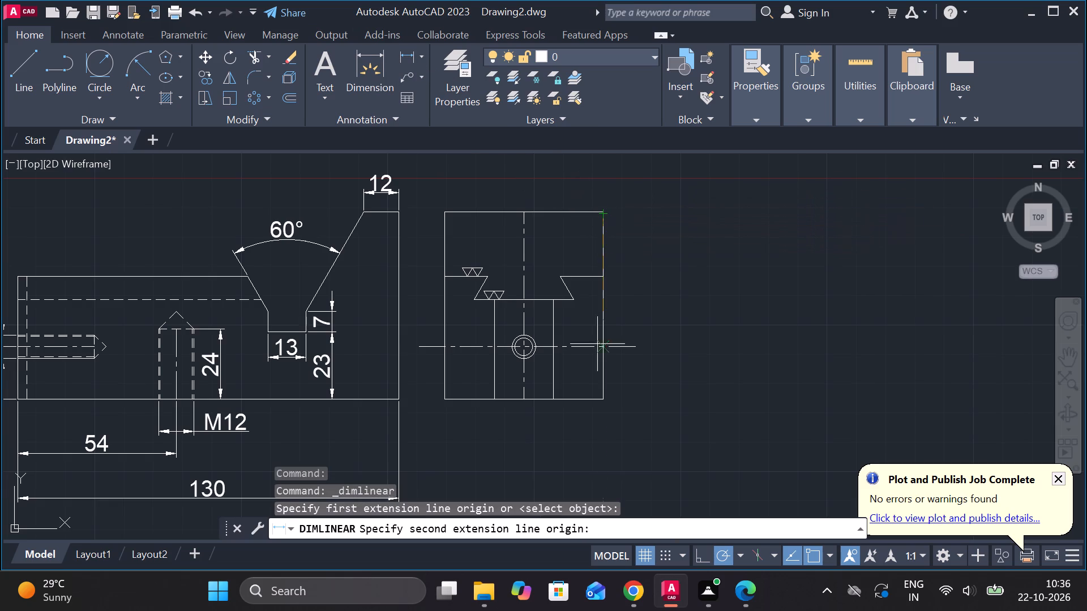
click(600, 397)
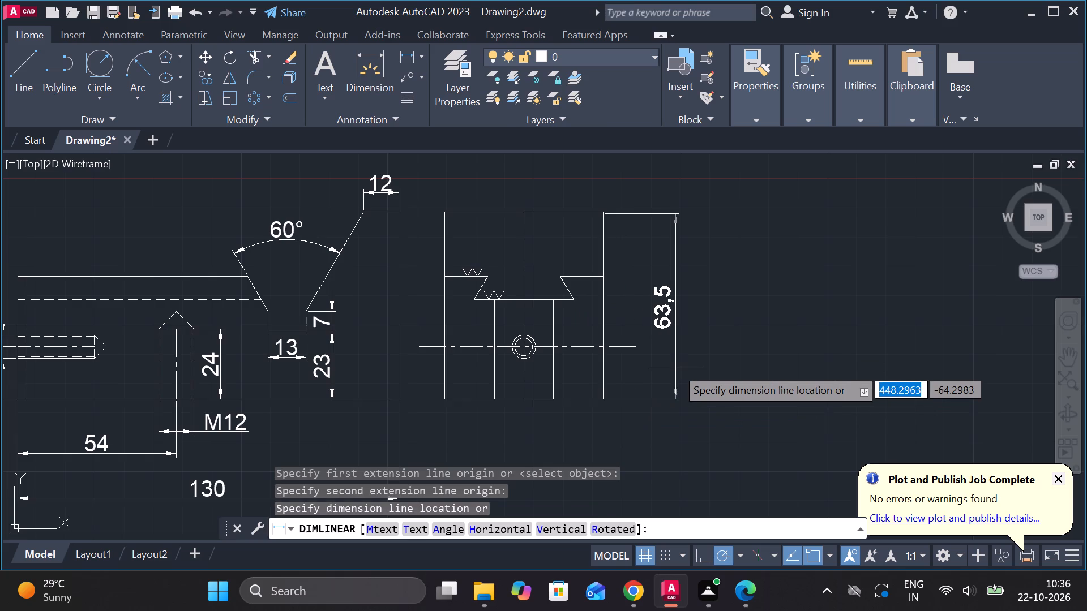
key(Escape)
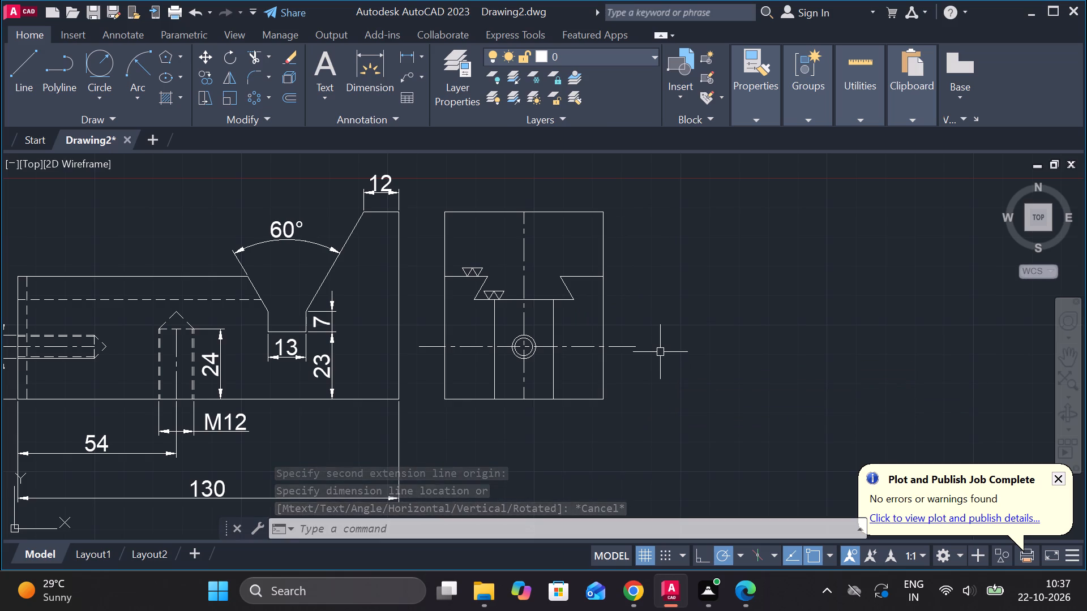
Add a vertical linear dimension for the side view's full height, placed between the front and side views.
click(410, 58)
click(446, 201)
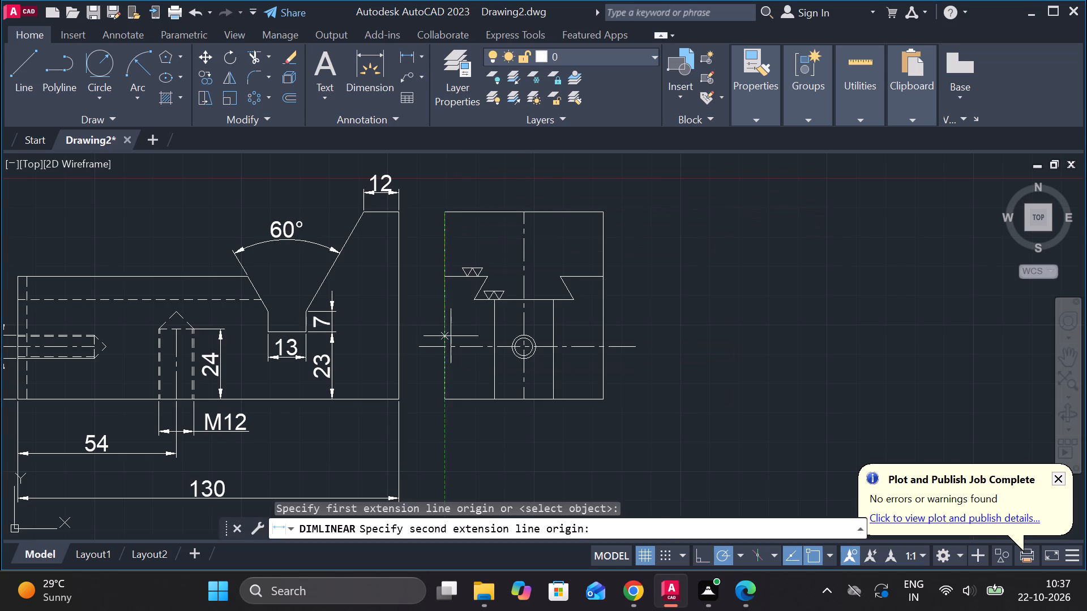
click(450, 407)
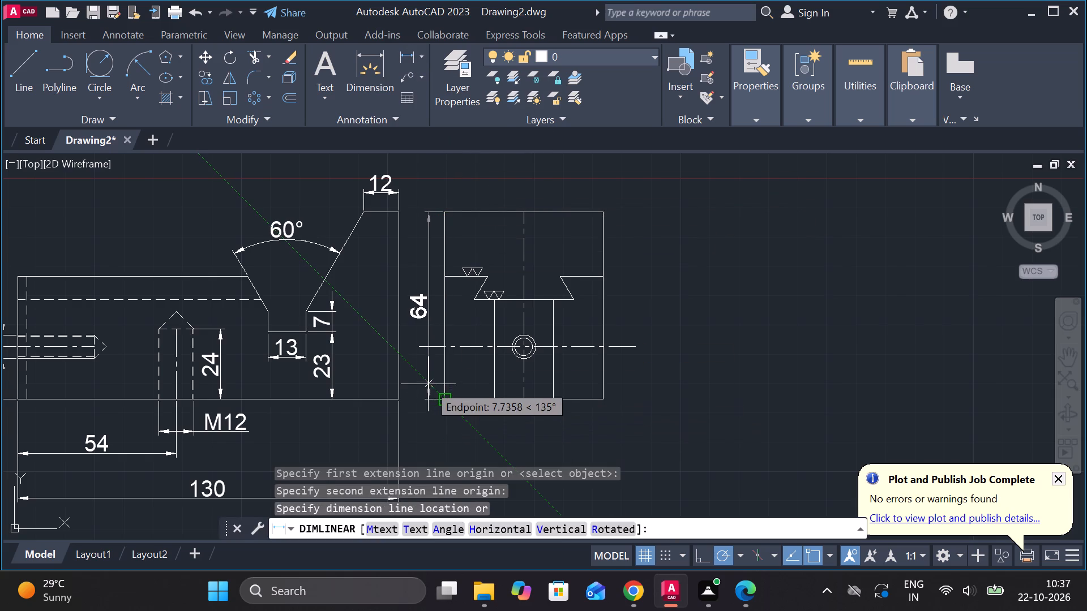
click(428, 384)
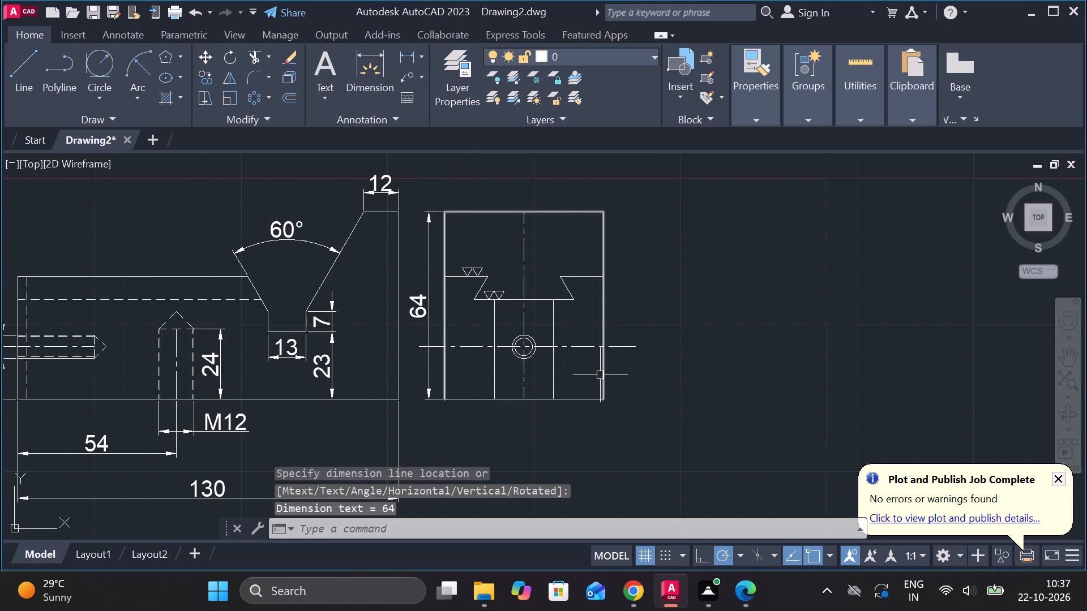
Add a vertical linear dimension from the side view's right dovetail shoulder down to the base, placed outside the right edge.
key(space)
click(604, 282)
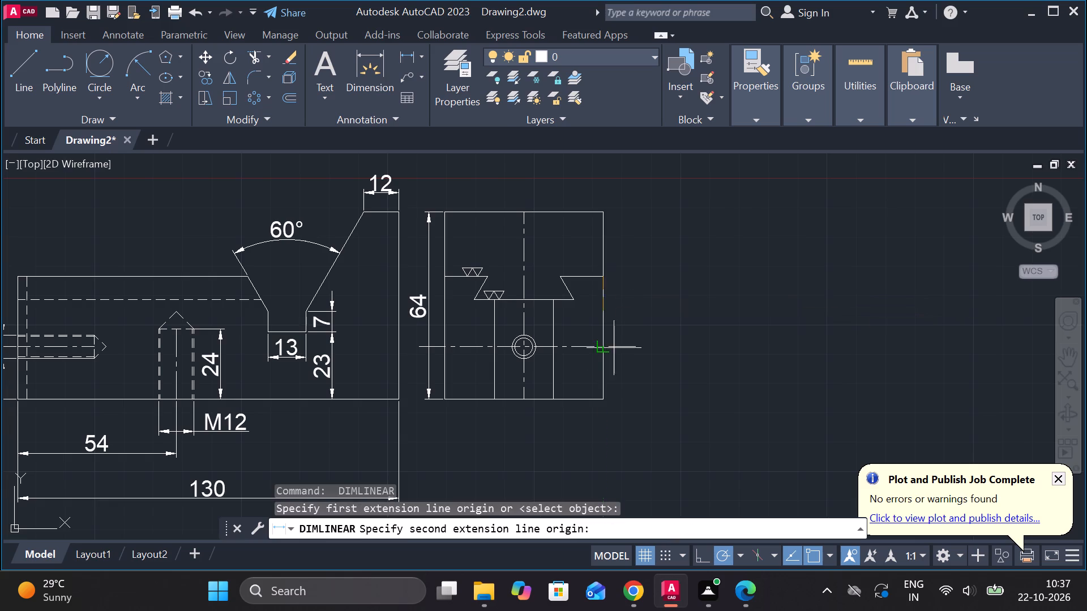
click(595, 409)
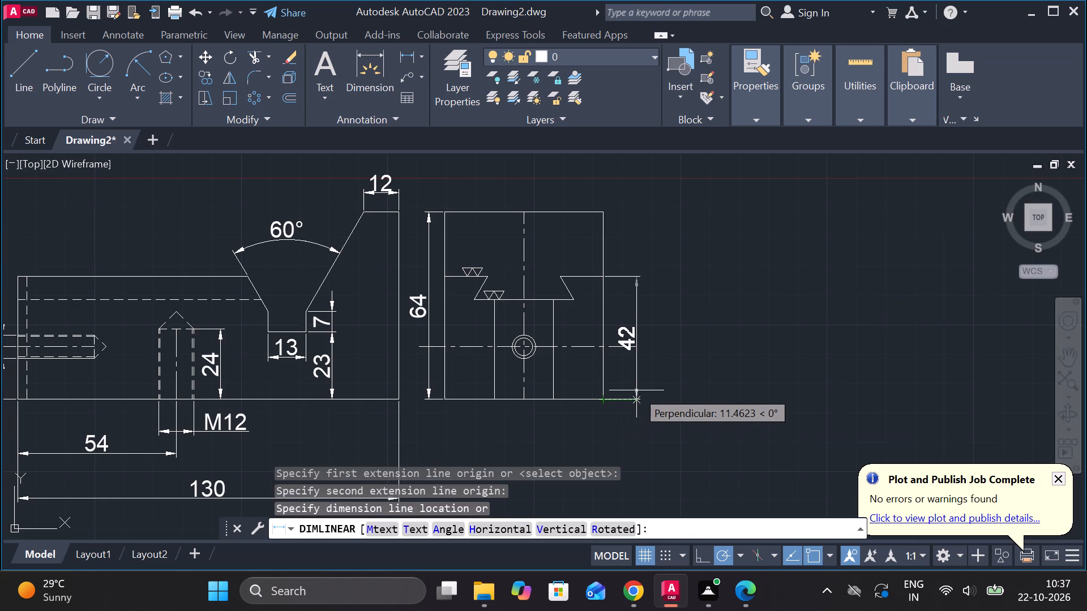
click(648, 390)
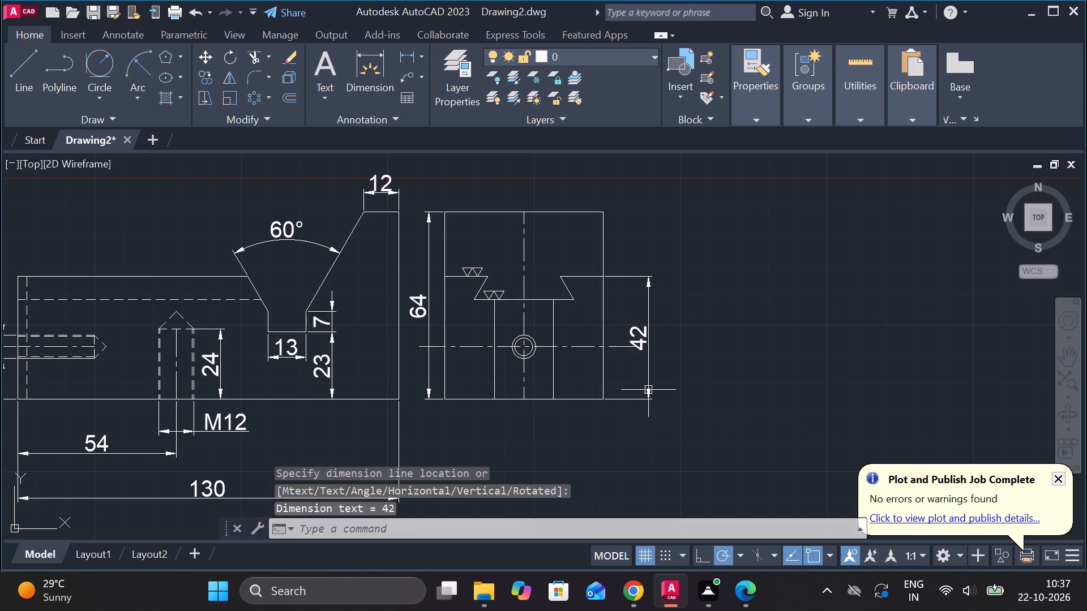
Add a horizontal linear dimension for the side view's central slot width, placed just below its base.
key(space)
click(490, 398)
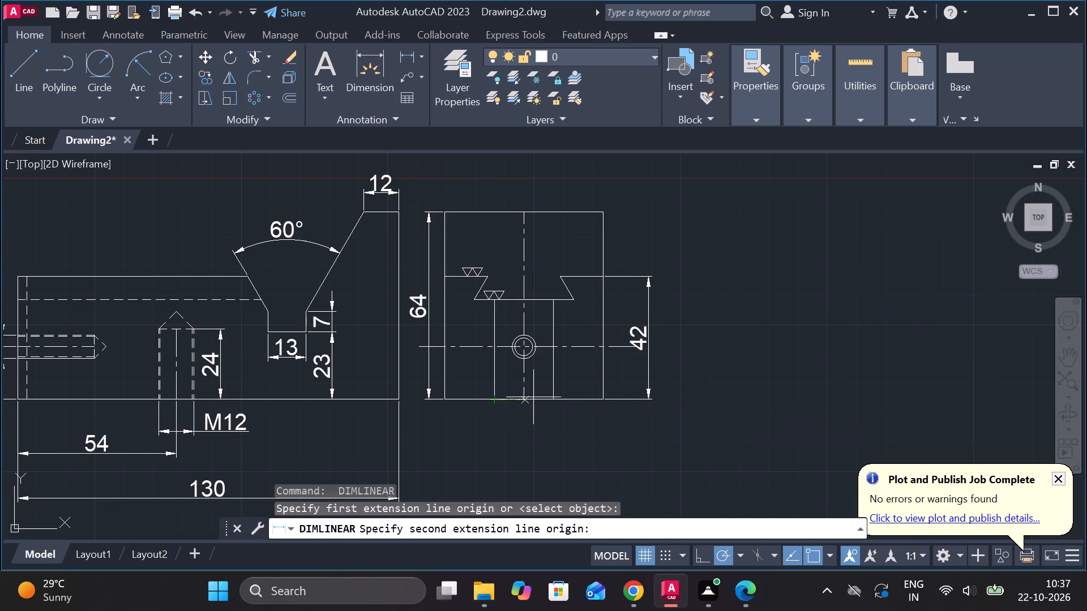
click(556, 400)
middle_drag(536, 434, 540, 368)
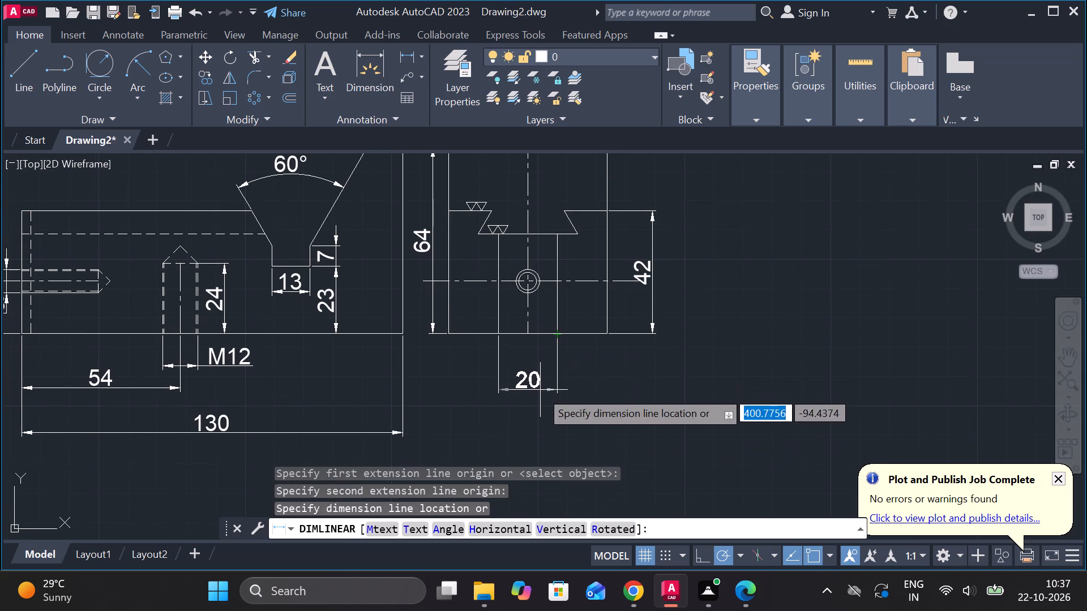
click(539, 393)
Add a horizontal linear dimension for the side view's overall base width, placed below the slot width dimension.
key(space)
click(454, 331)
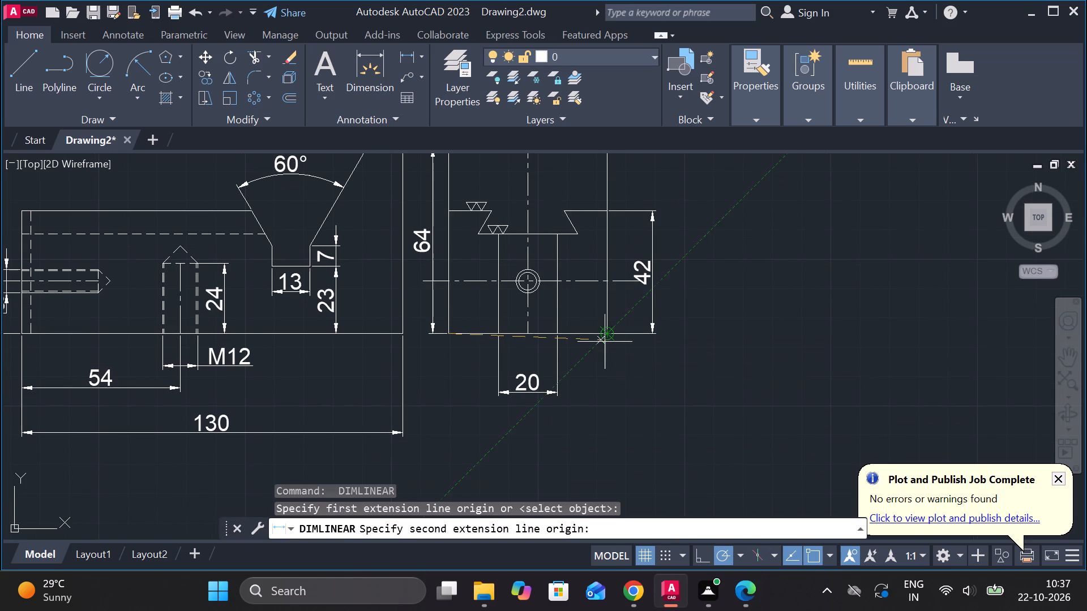
click(610, 338)
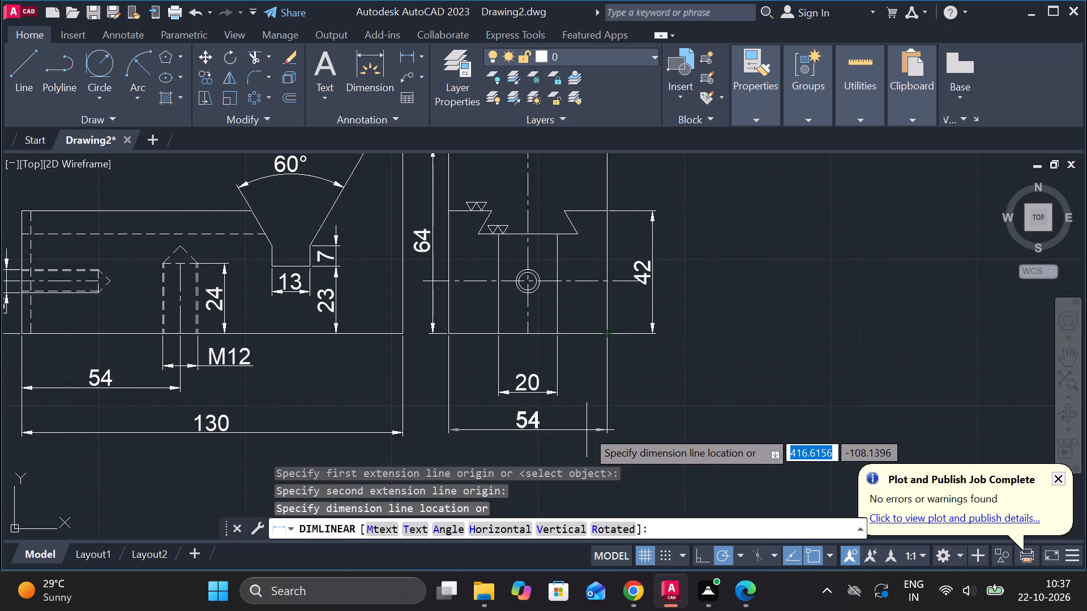
click(587, 430)
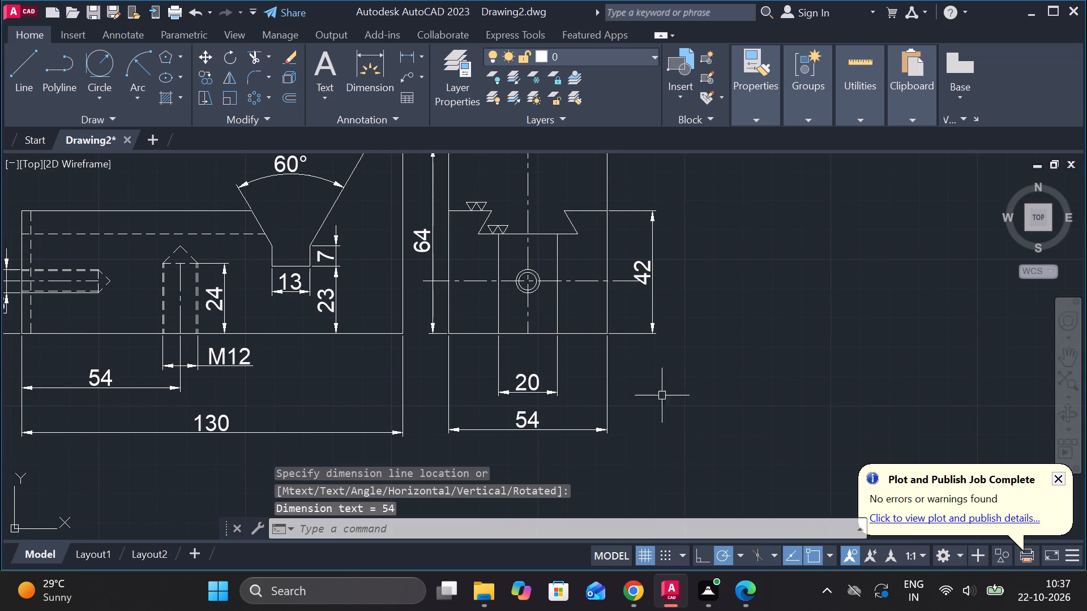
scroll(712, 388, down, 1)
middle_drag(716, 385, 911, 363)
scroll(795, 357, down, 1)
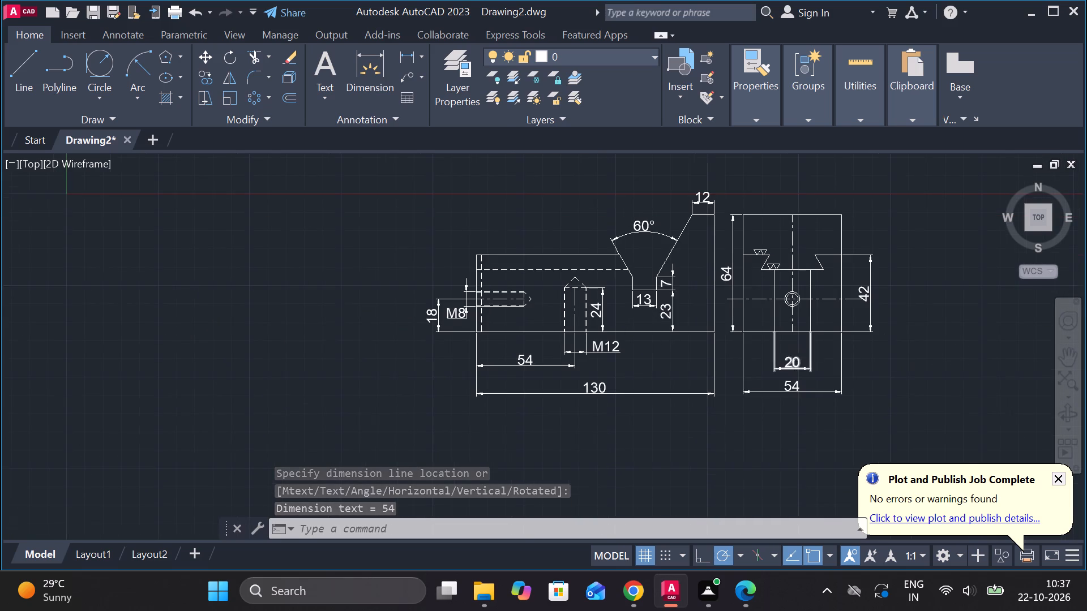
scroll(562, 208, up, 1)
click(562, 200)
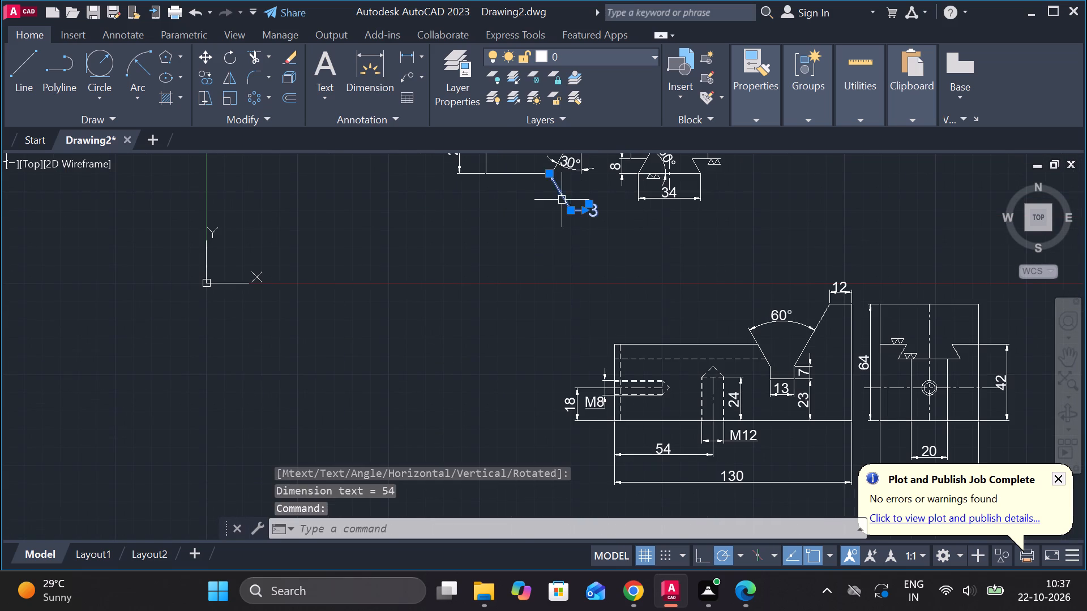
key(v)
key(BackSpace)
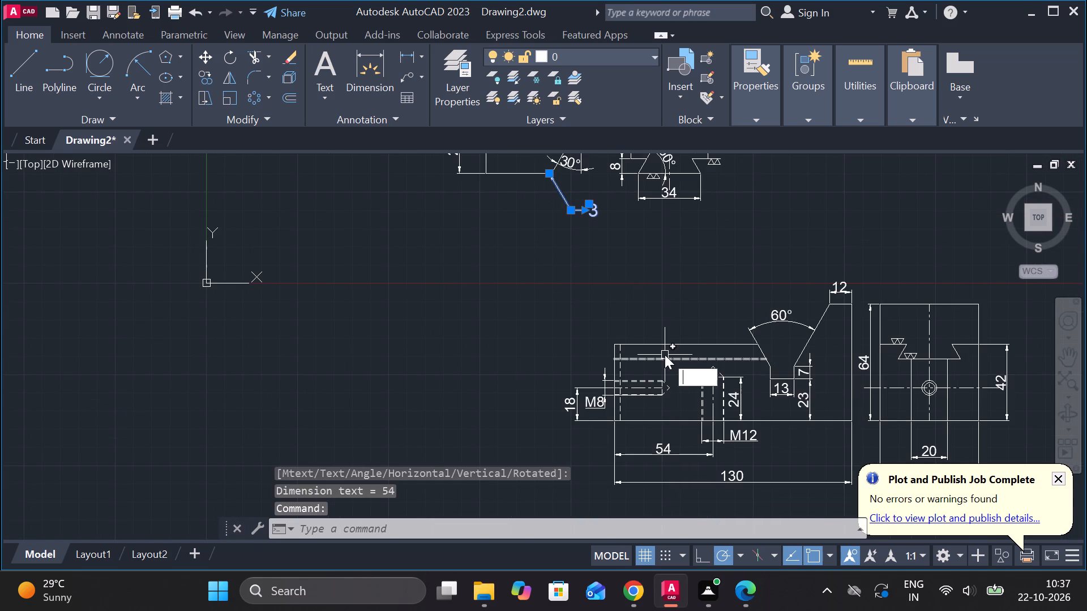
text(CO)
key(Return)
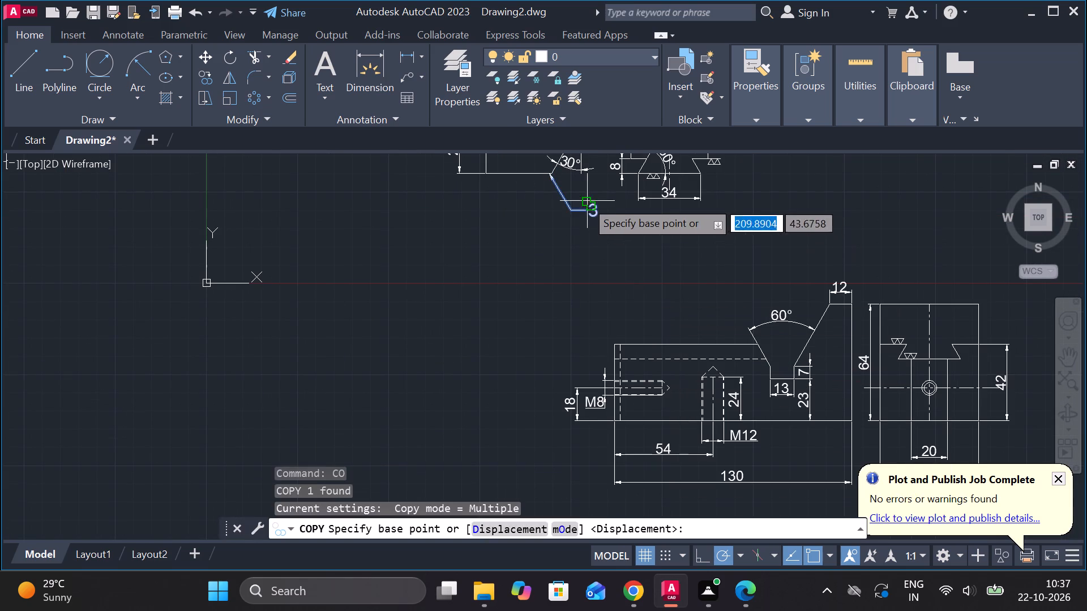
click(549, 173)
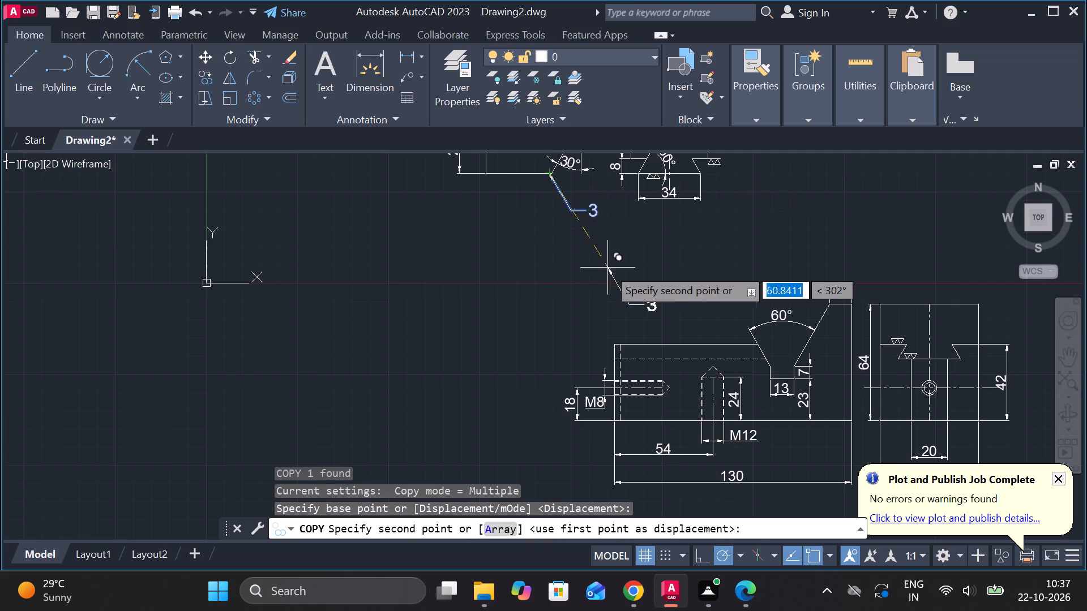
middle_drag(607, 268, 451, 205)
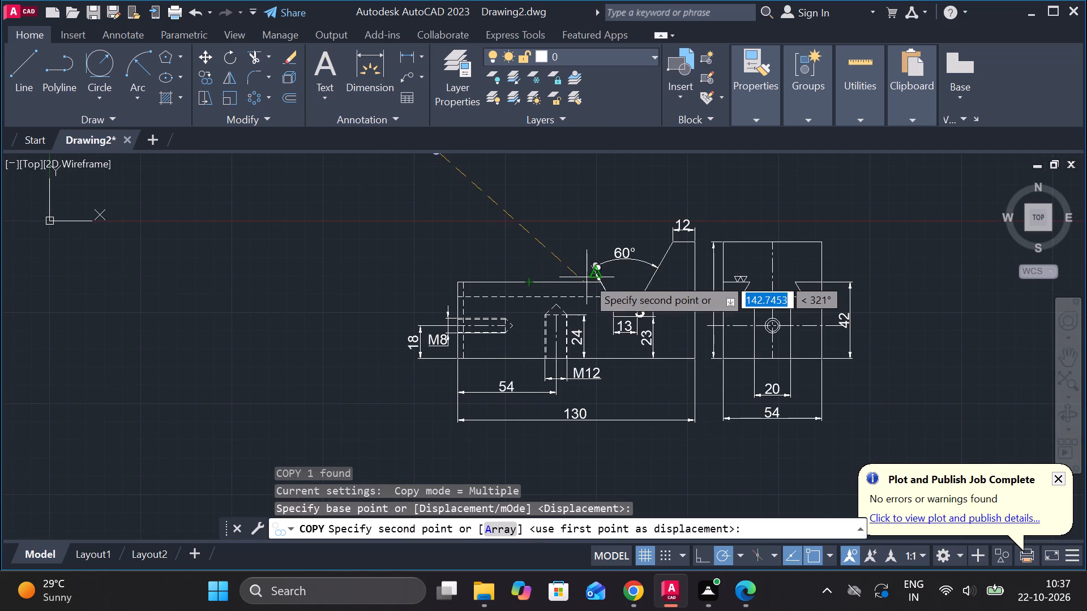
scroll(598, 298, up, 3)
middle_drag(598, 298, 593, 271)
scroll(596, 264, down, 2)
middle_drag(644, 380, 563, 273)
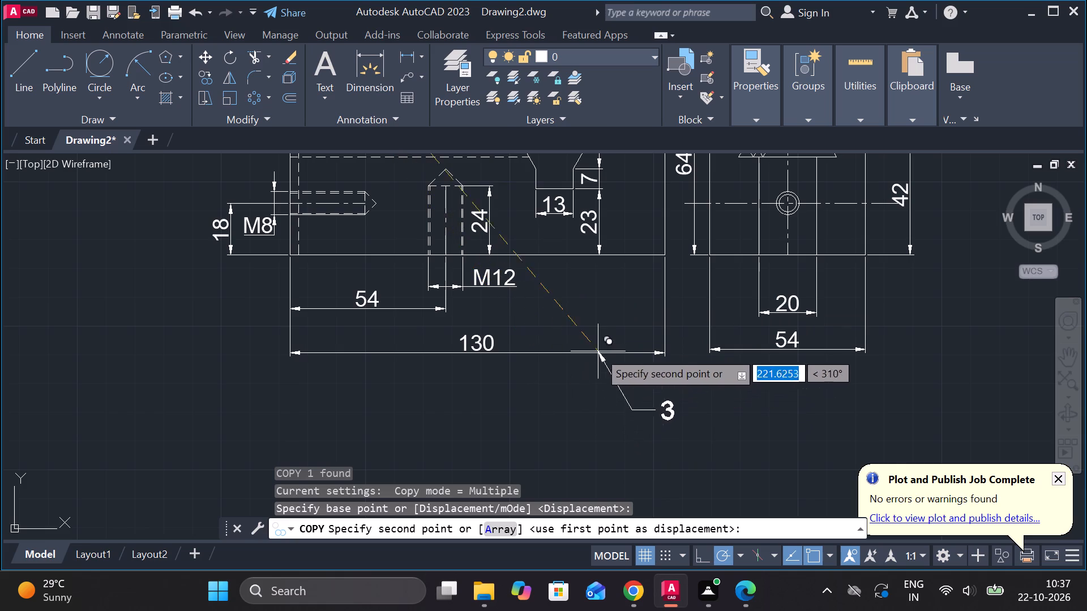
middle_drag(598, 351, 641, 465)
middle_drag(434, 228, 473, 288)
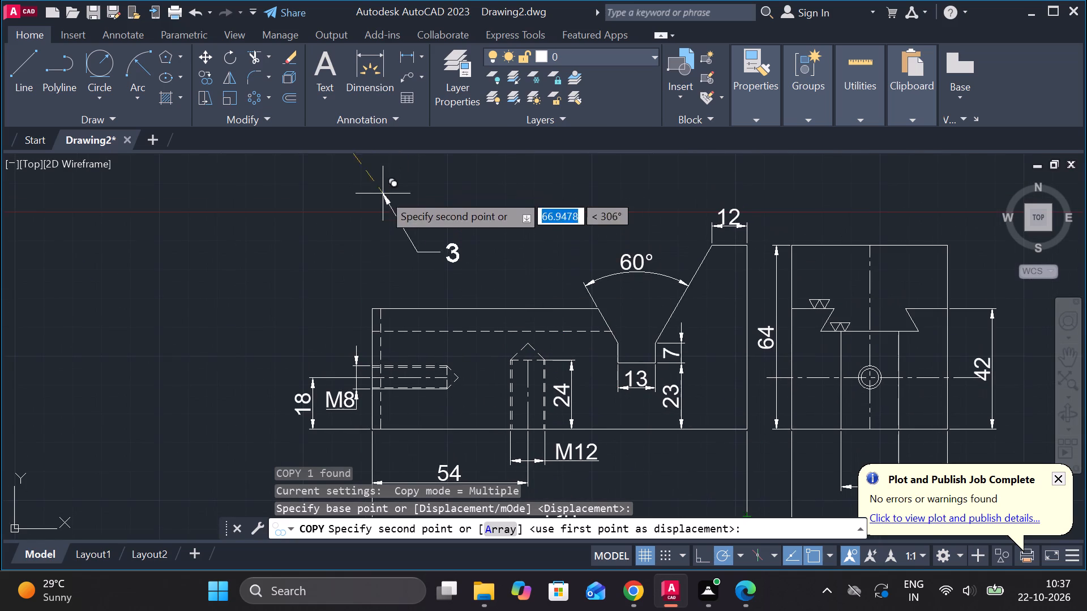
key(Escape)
Add a multileader pointing to the top edge of the block's front view, labelled 4 with text height 7.
click(401, 77)
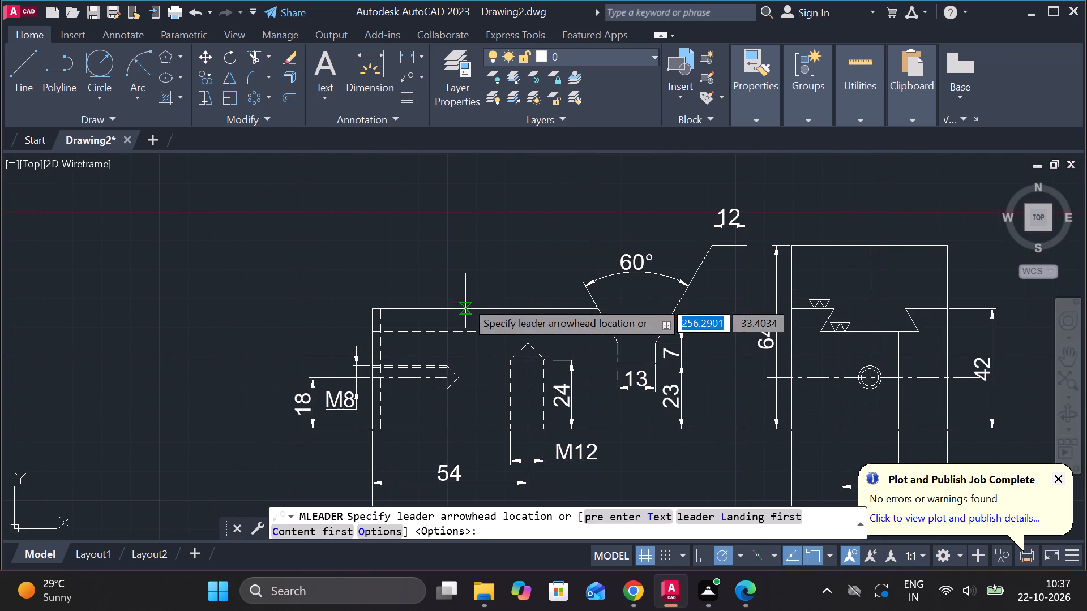
click(465, 302)
click(398, 207)
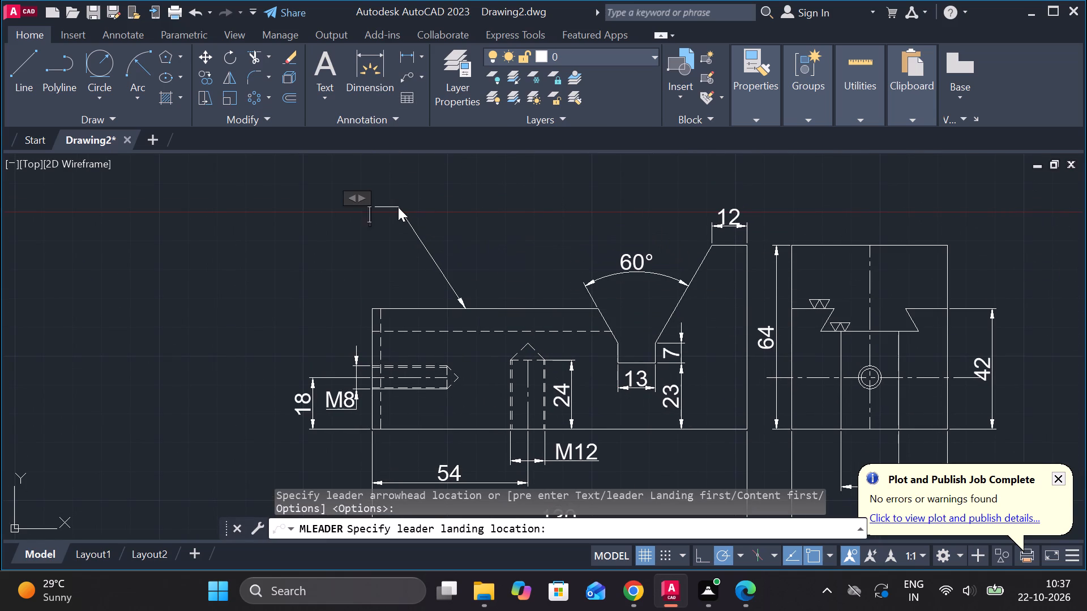
click(129, 79)
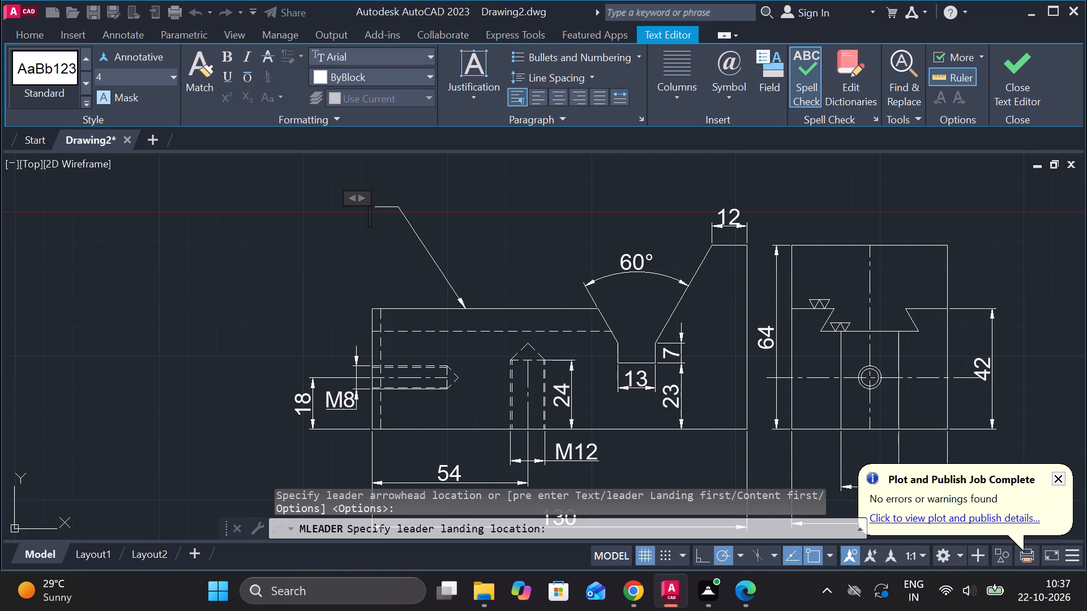
key(7)
key(Return)
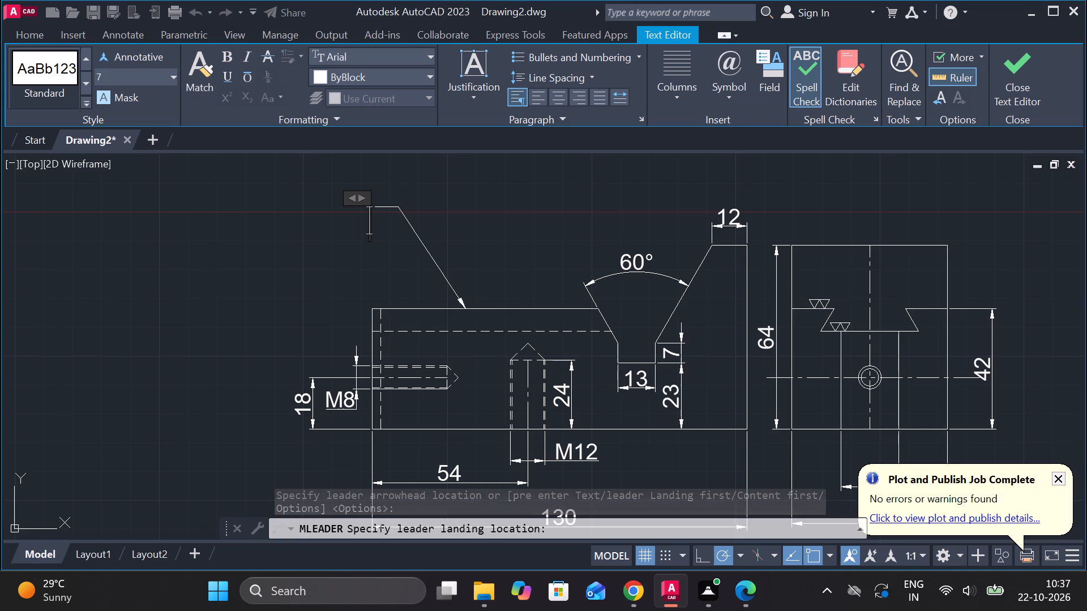
key(4)
click(1012, 94)
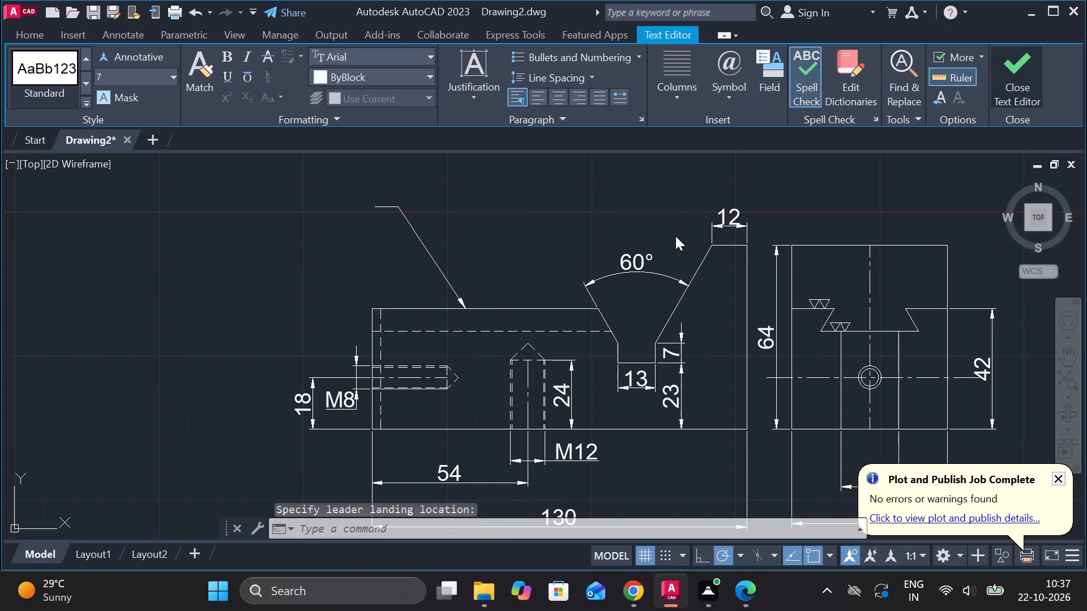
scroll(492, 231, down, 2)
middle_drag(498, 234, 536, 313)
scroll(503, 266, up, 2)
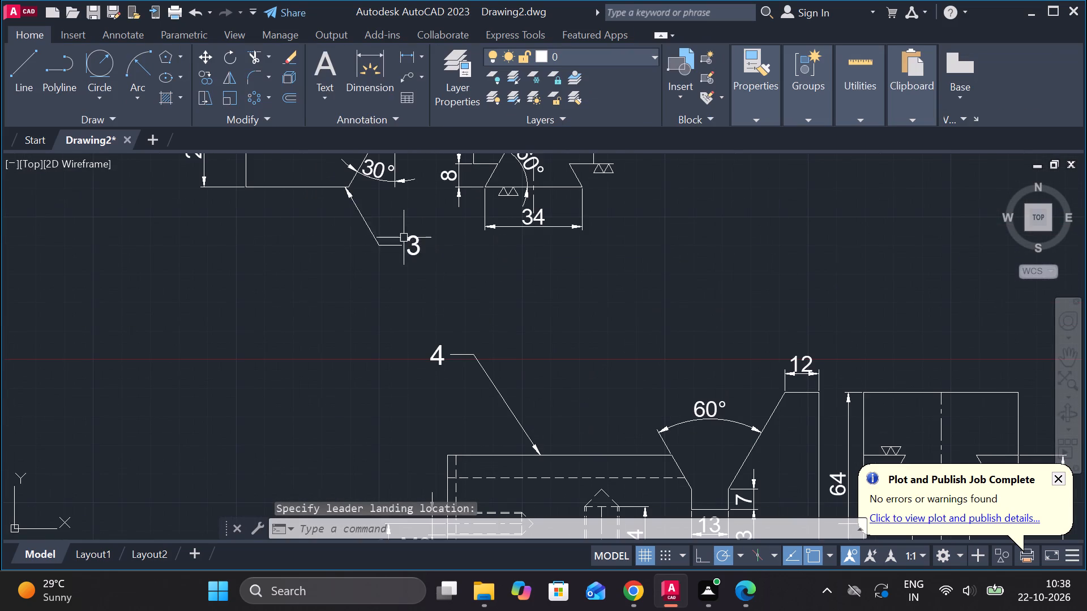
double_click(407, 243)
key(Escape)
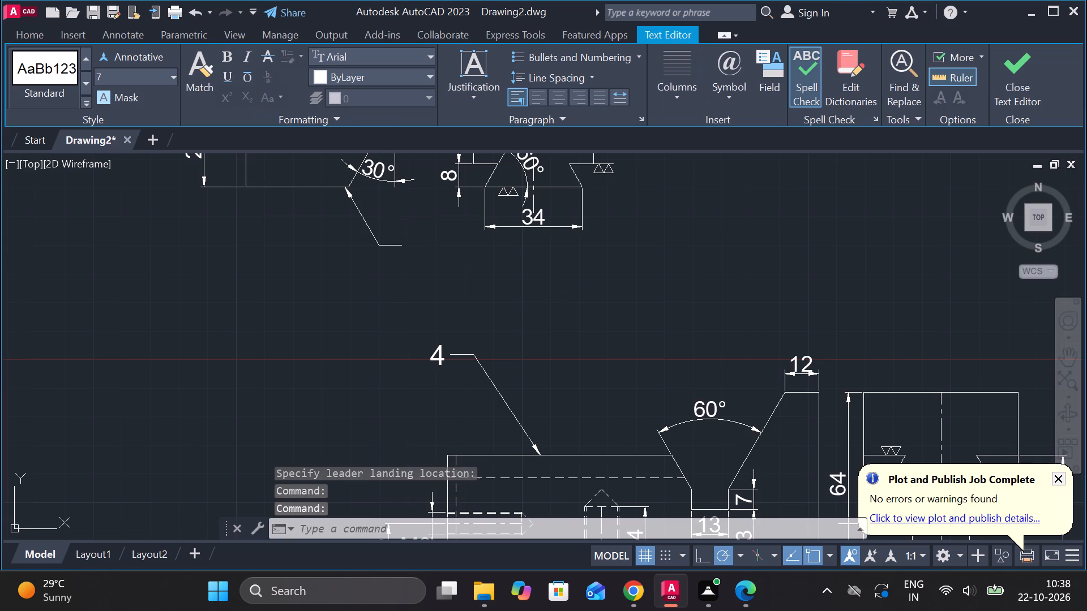
Move the block's dimensioned front and side views with leader label 4 to sit directly beneath part 3's views.
scroll(679, 276, down, 1)
middle_drag(746, 305, 698, 217)
scroll(698, 215, down, 2)
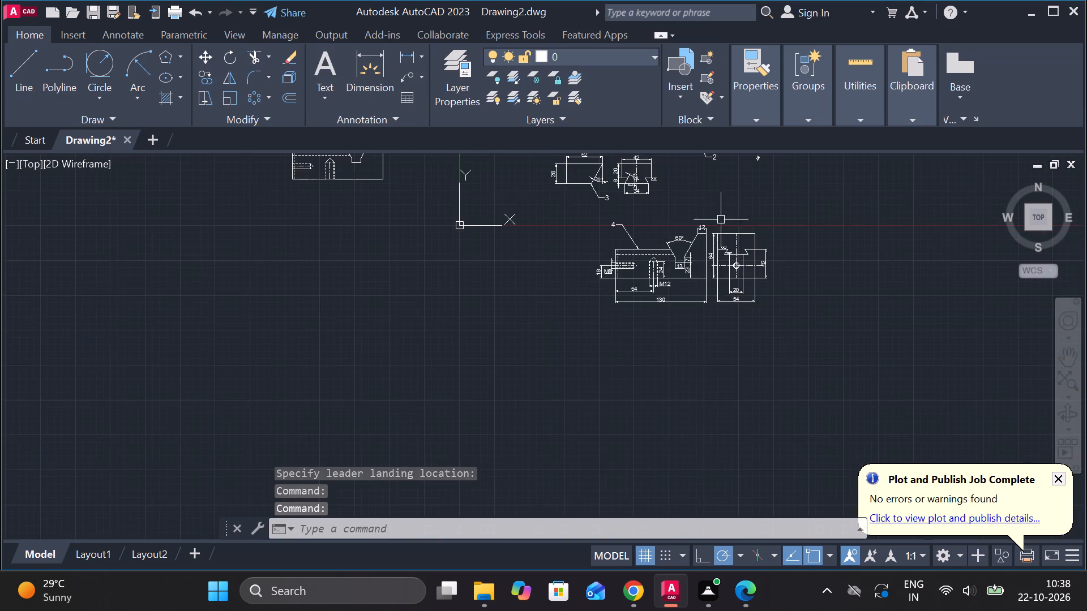
scroll(692, 233, up, 2)
click(414, 186)
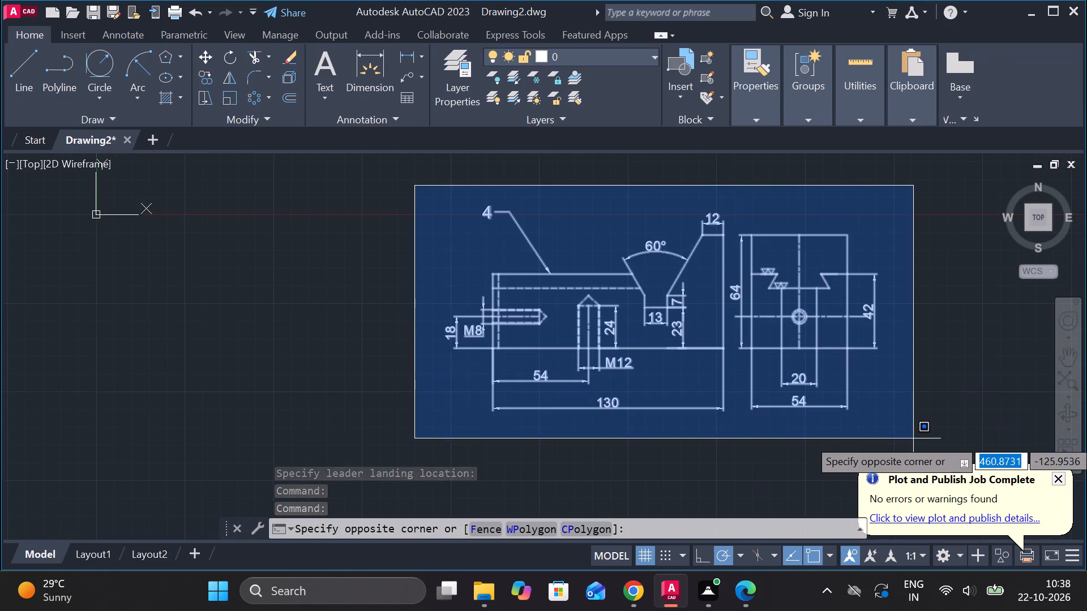
click(911, 433)
key(m)
key(Return)
click(938, 383)
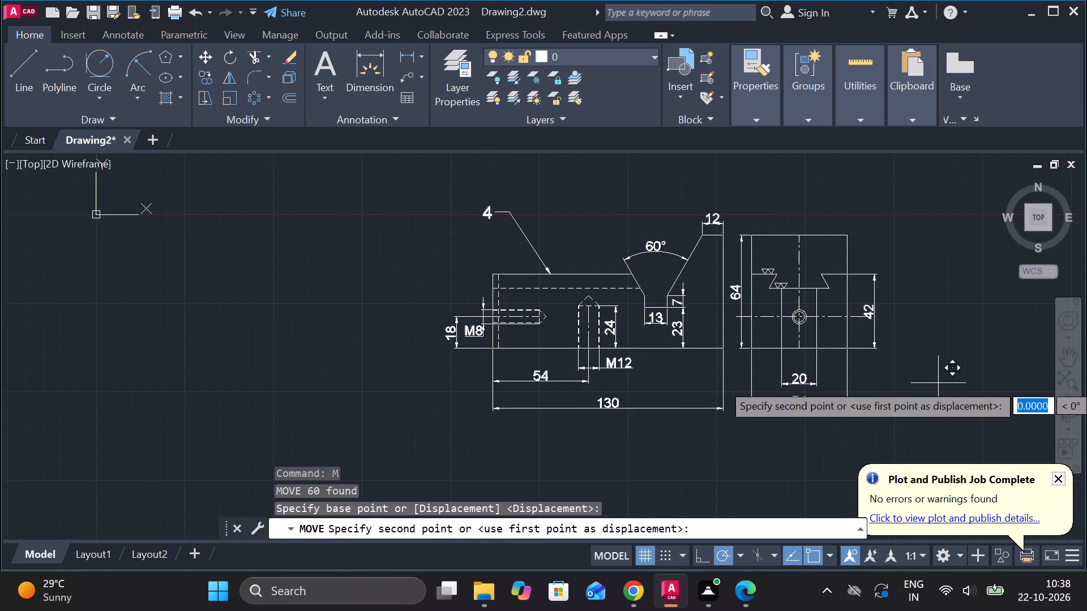
scroll(938, 383, down, 1)
middle_drag(926, 368, 827, 464)
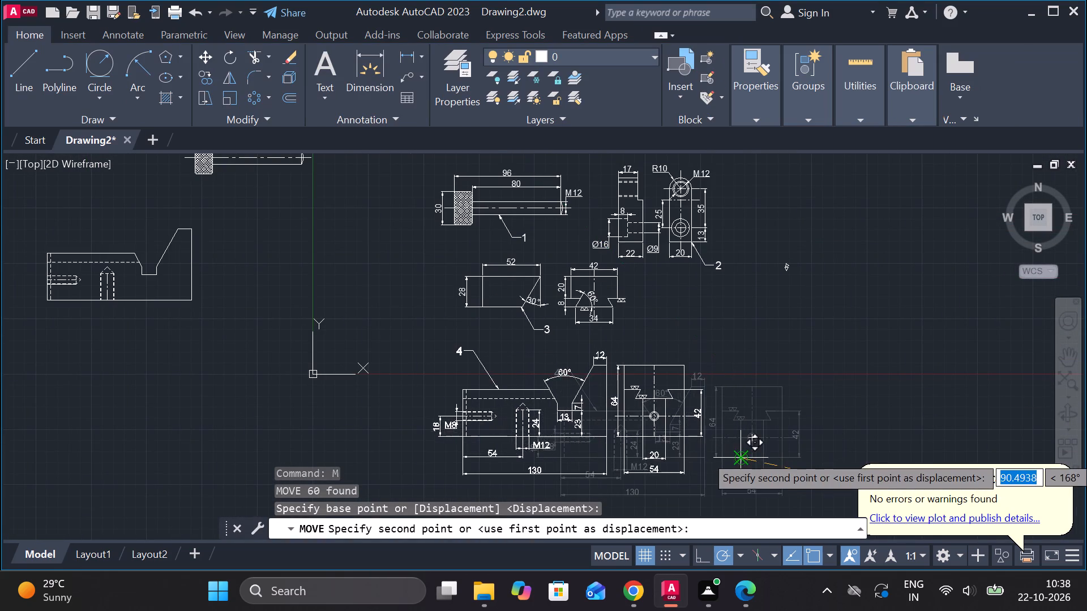
click(733, 446)
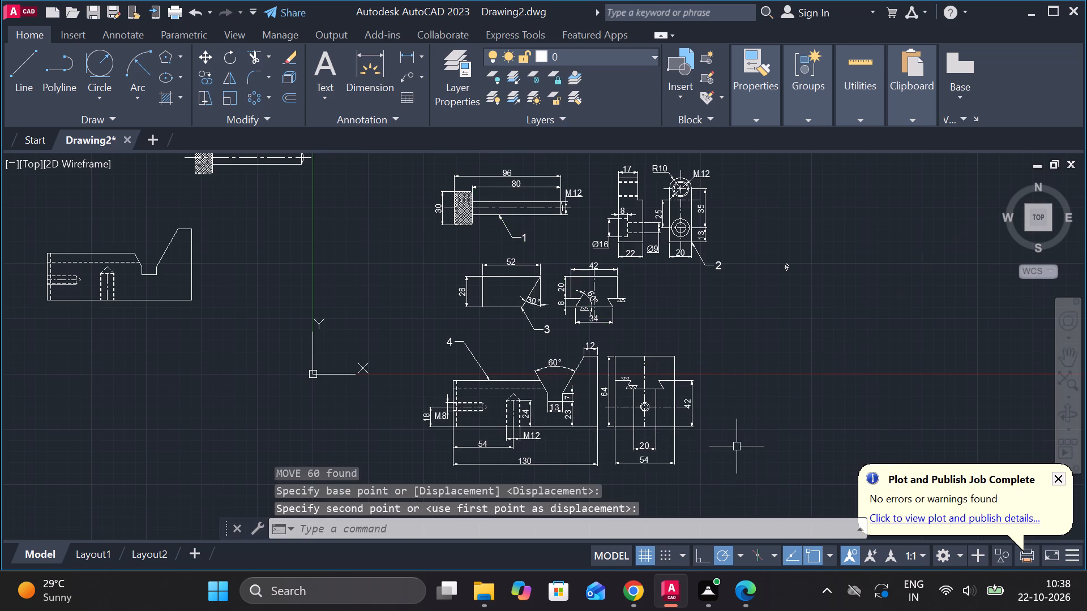
Erase the small stray object in the empty space to the right of part 2's views.
click(815, 316)
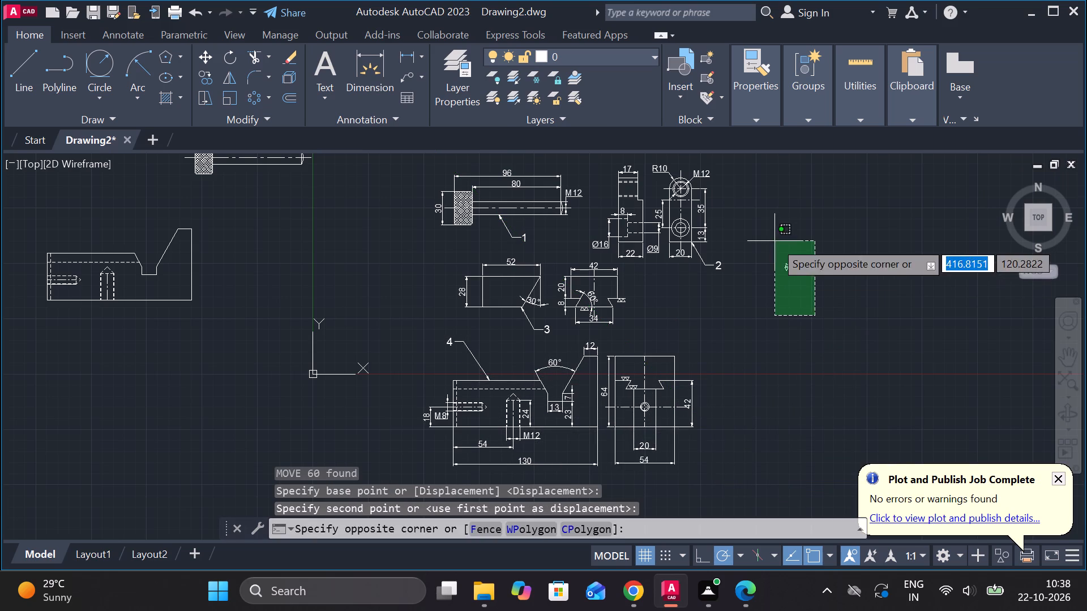
click(774, 241)
text(E)
key(space)
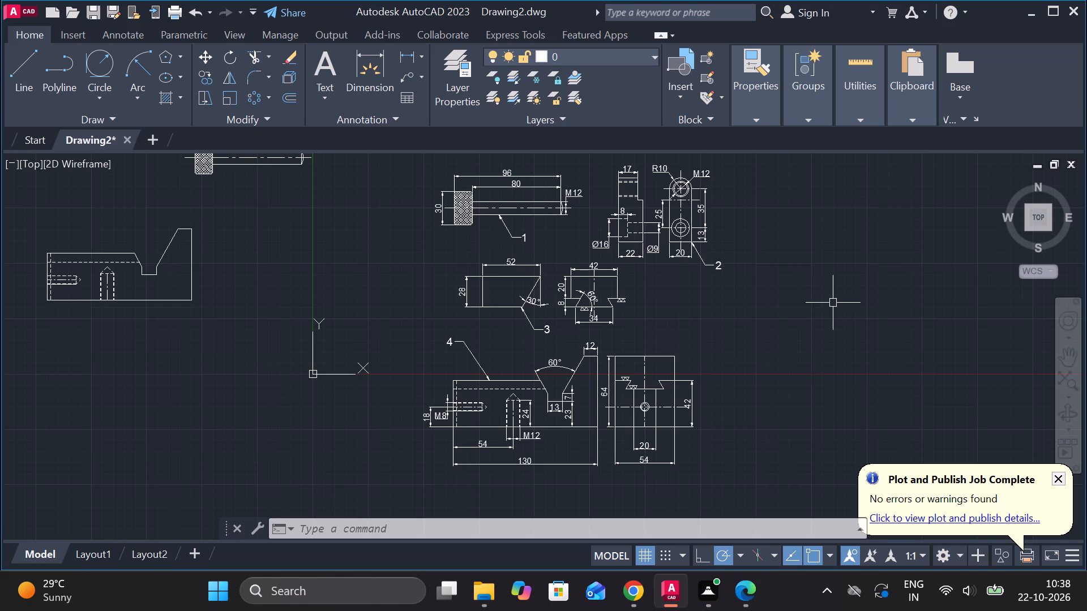
Draw a closed 32 by 3 horizontal rectangle with the Line command in the empty space right of the dimensioned parts.
middle_drag(833, 303, 738, 279)
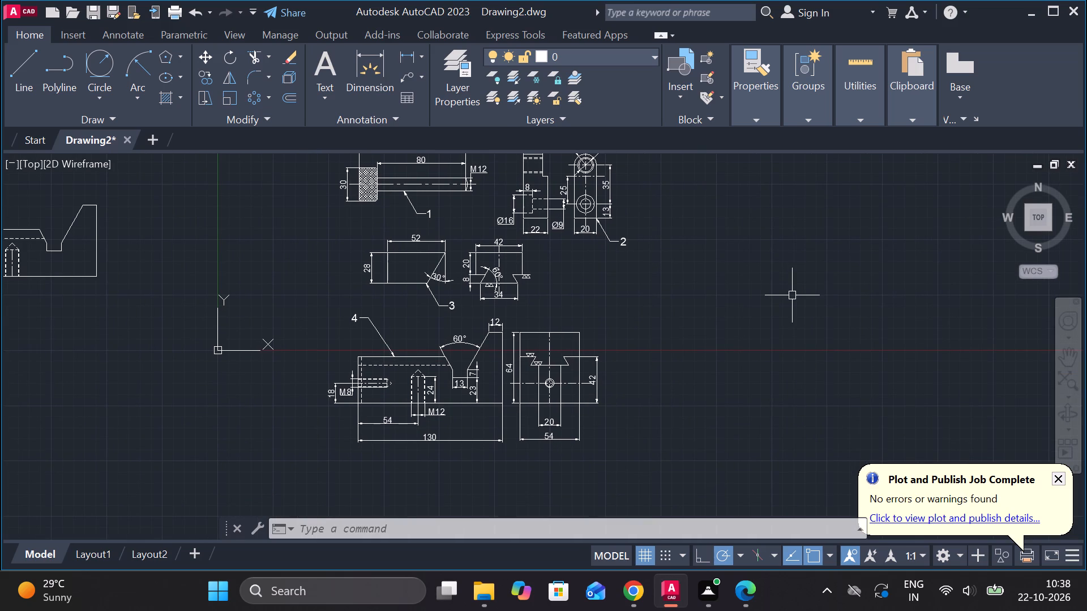
middle_drag(792, 298, 714, 321)
key(l)
key(Return)
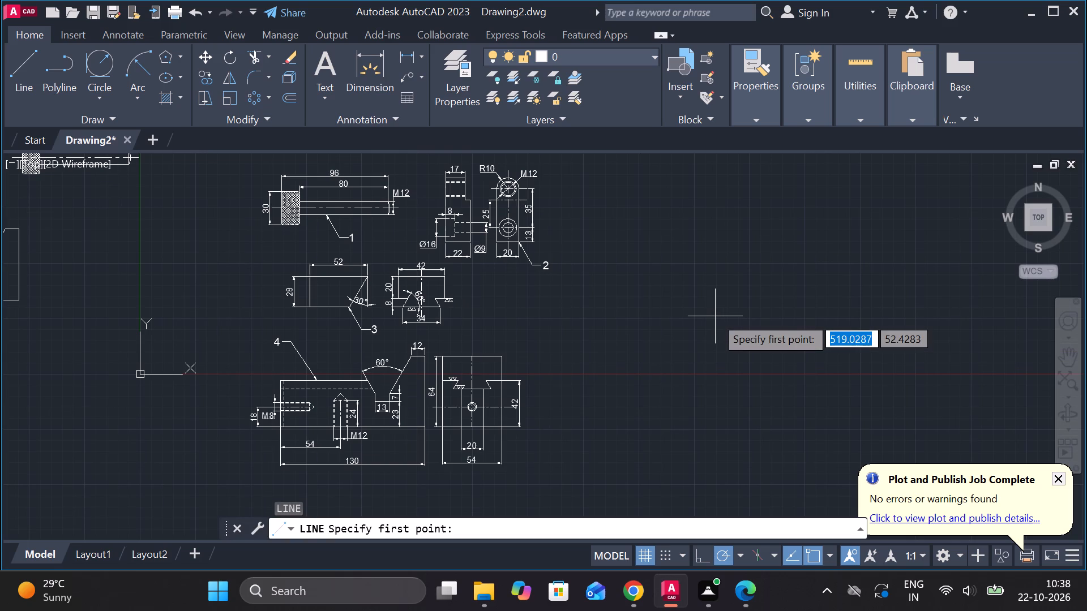
click(665, 289)
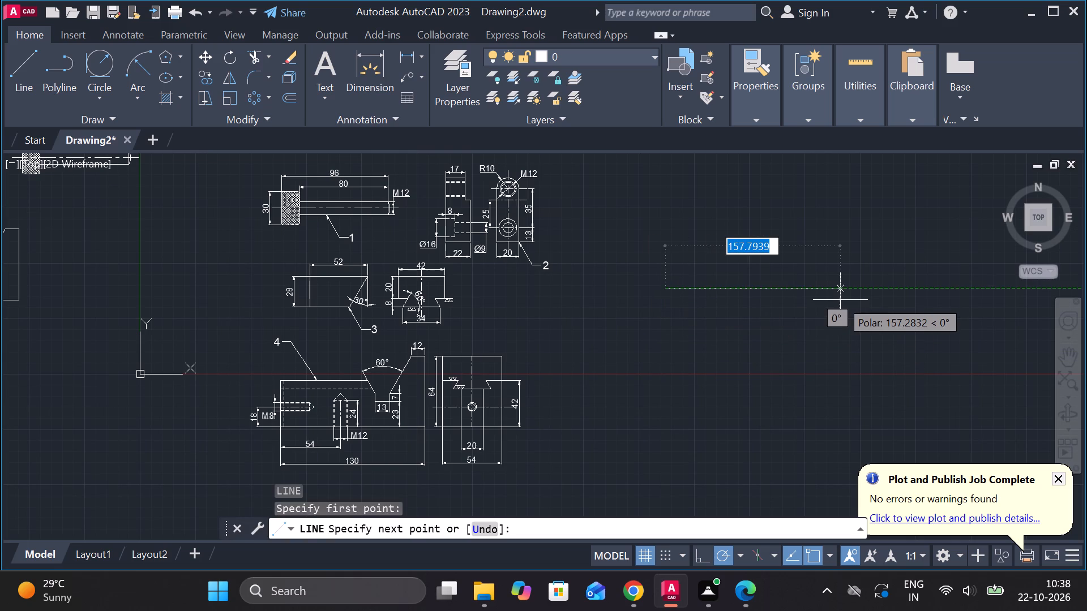
text(32)
key(space)
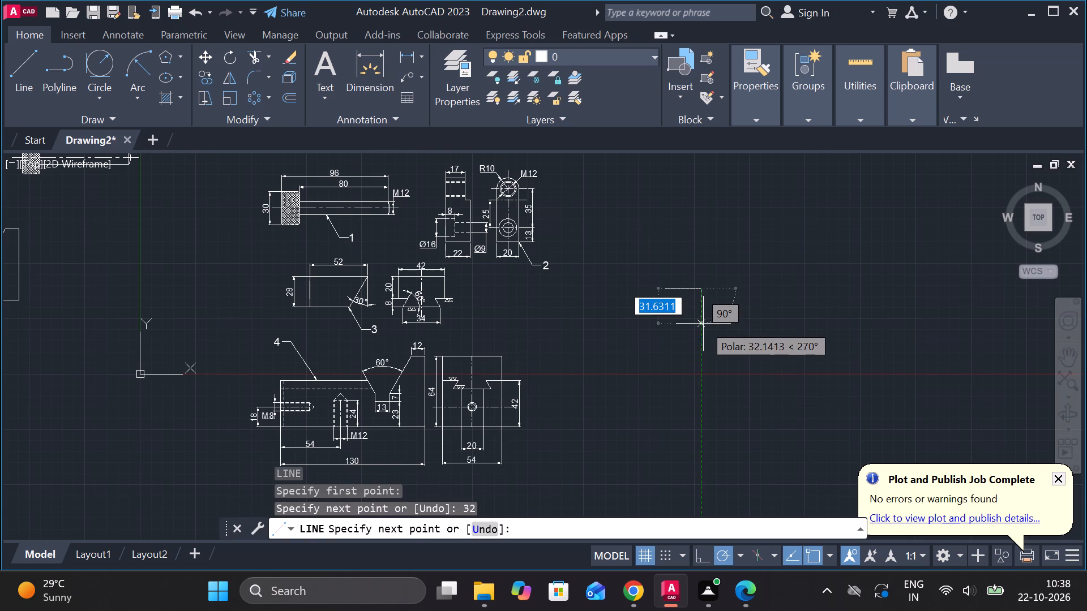
text(3)
key(space)
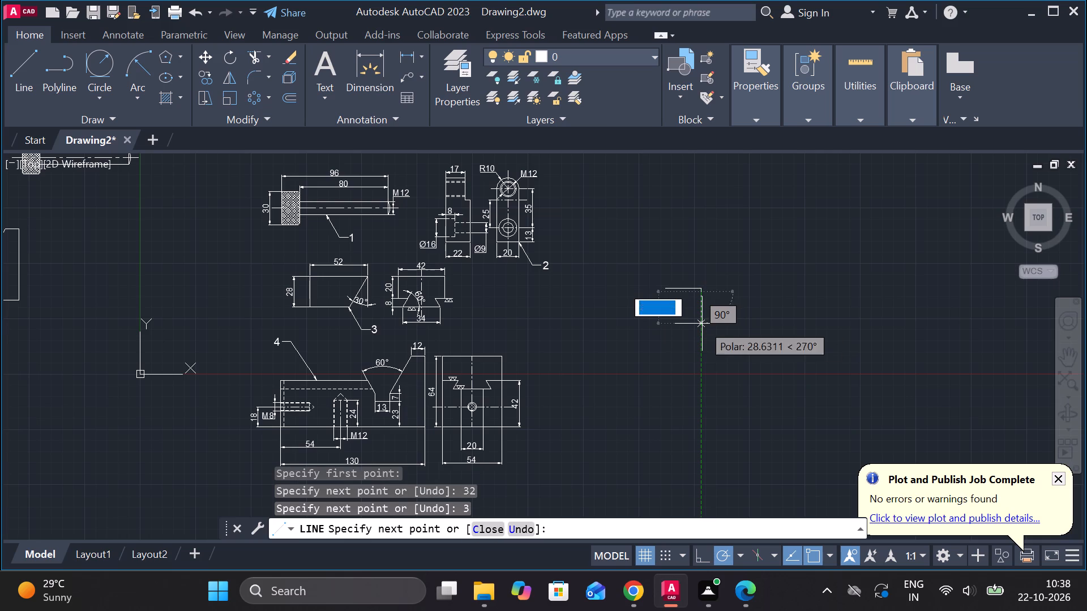
text(32)
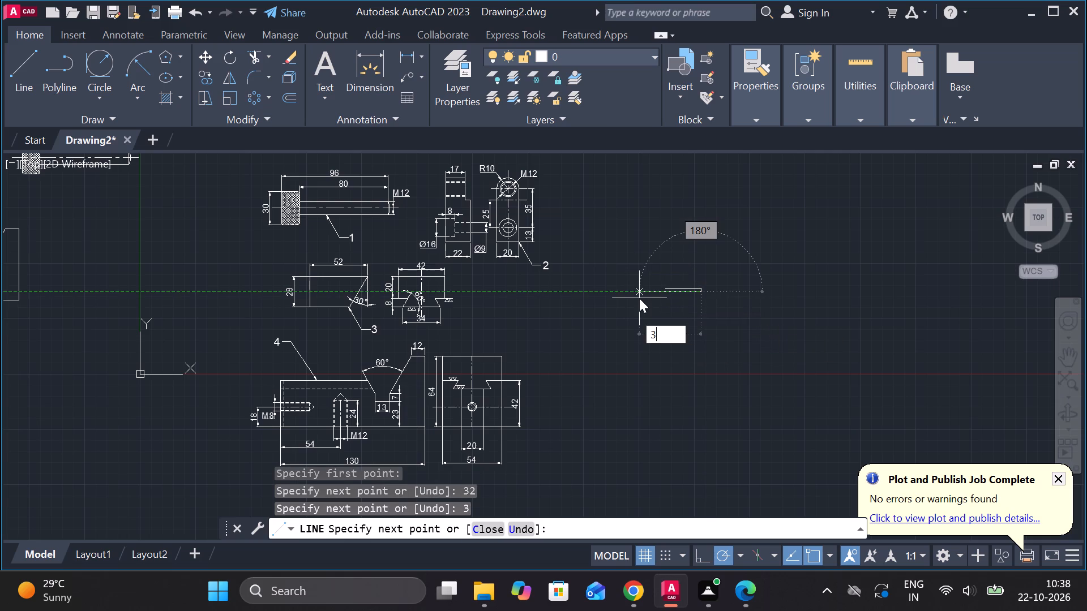
key(space)
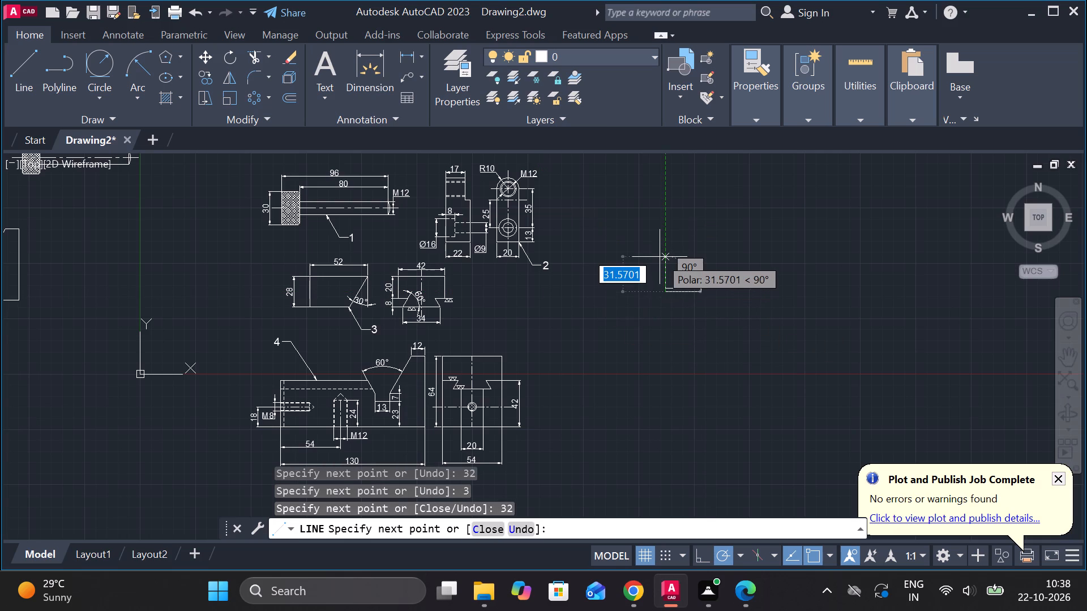
text(3)
key(space)
scroll(663, 264, up, 2)
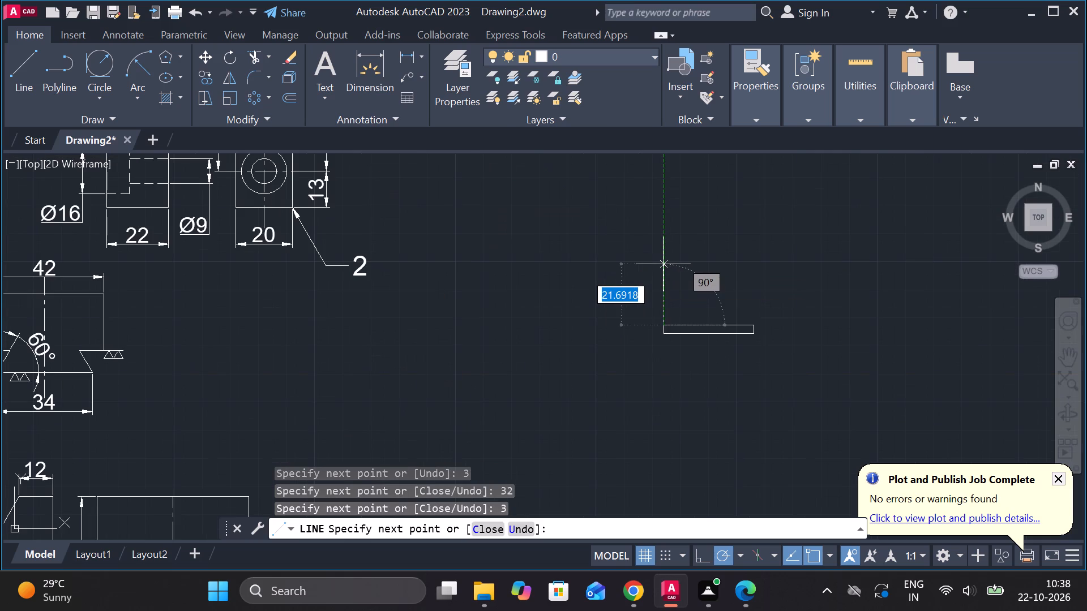
Draw a closed 28 by 11 rectangle with the Line command, just right of the 32 by 3 rectangle.
key(Escape)
middle_drag(860, 291, 780, 259)
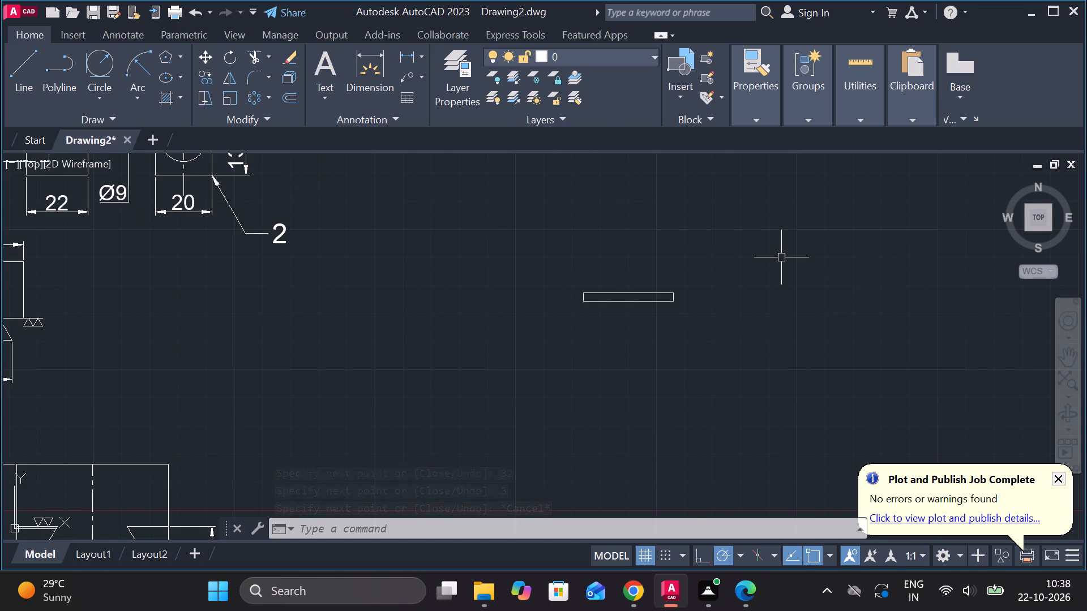
middle_drag(820, 300, 739, 307)
key(l)
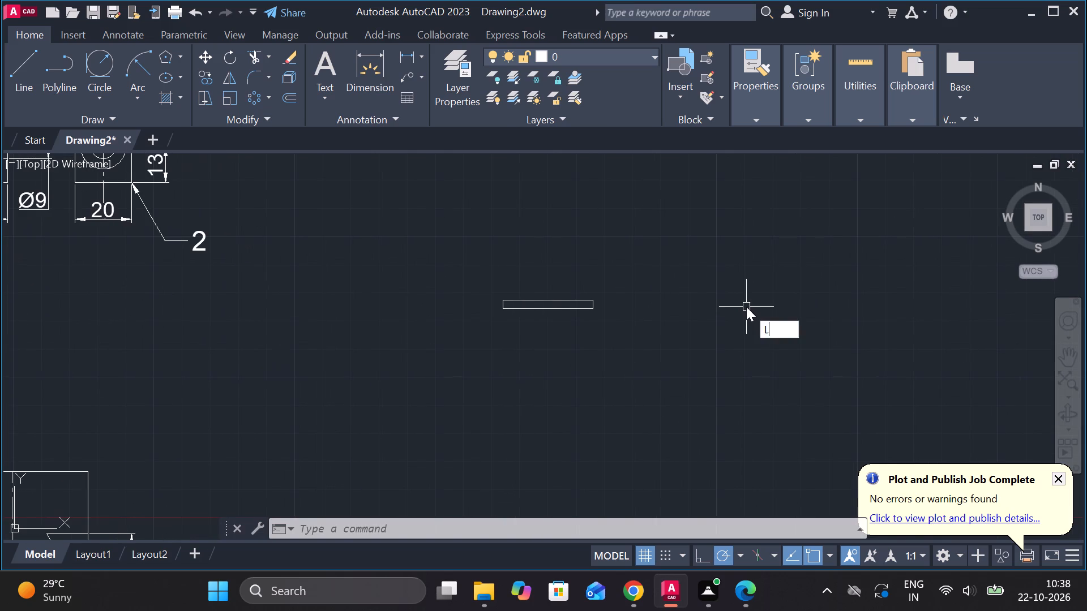
key(Return)
click(678, 279)
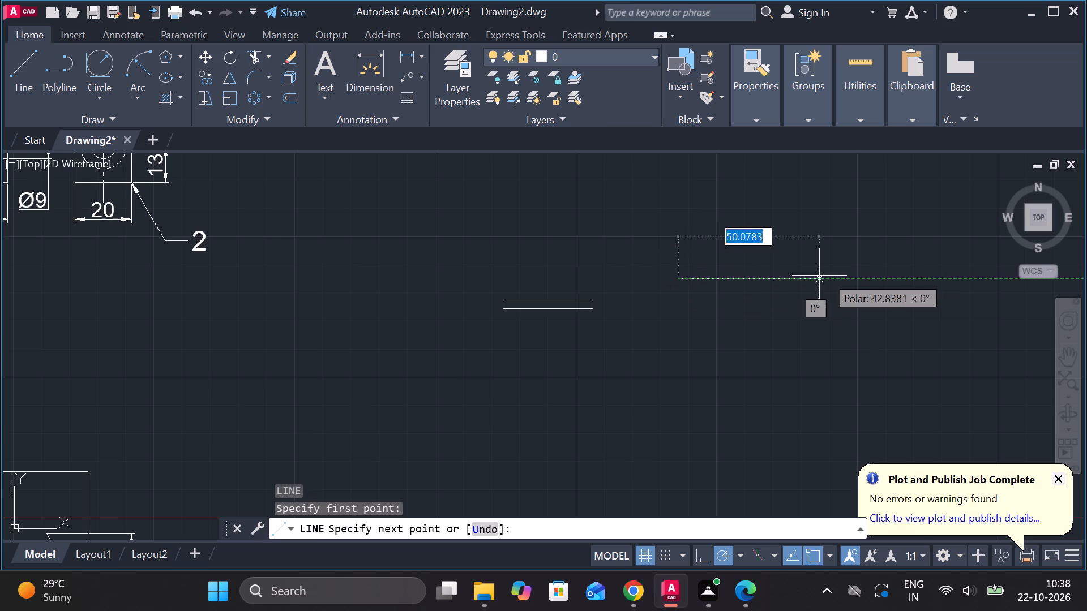
key(2)
key(8)
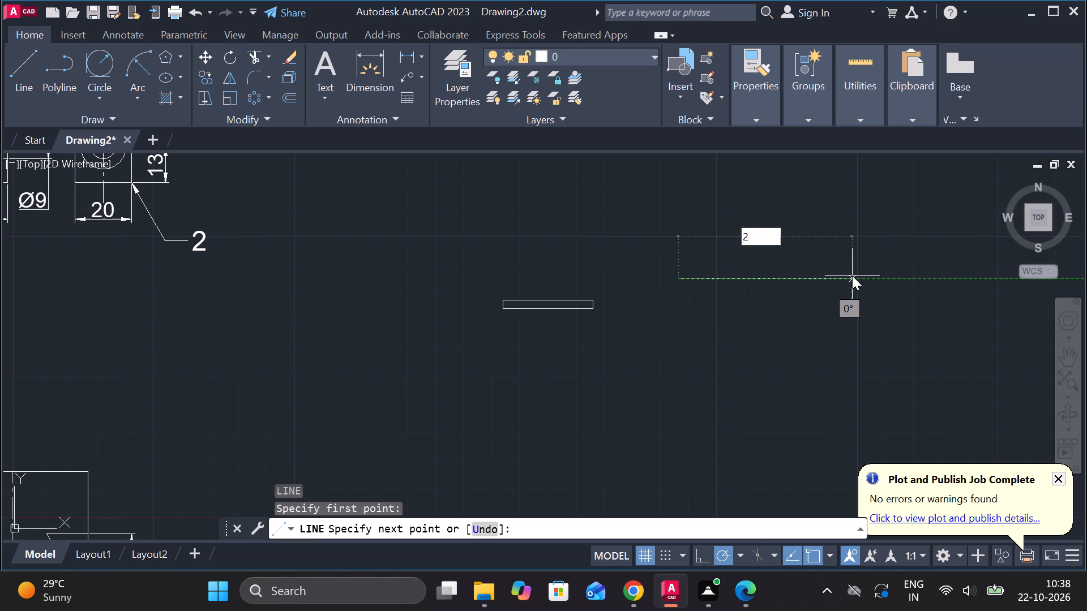
key(Return)
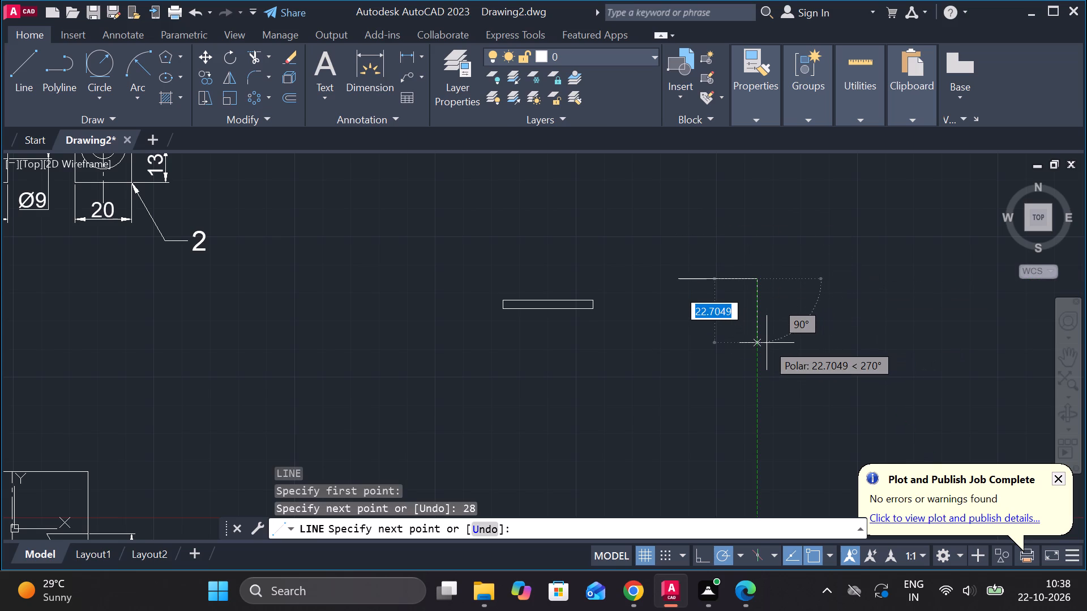
text(11)
key(space)
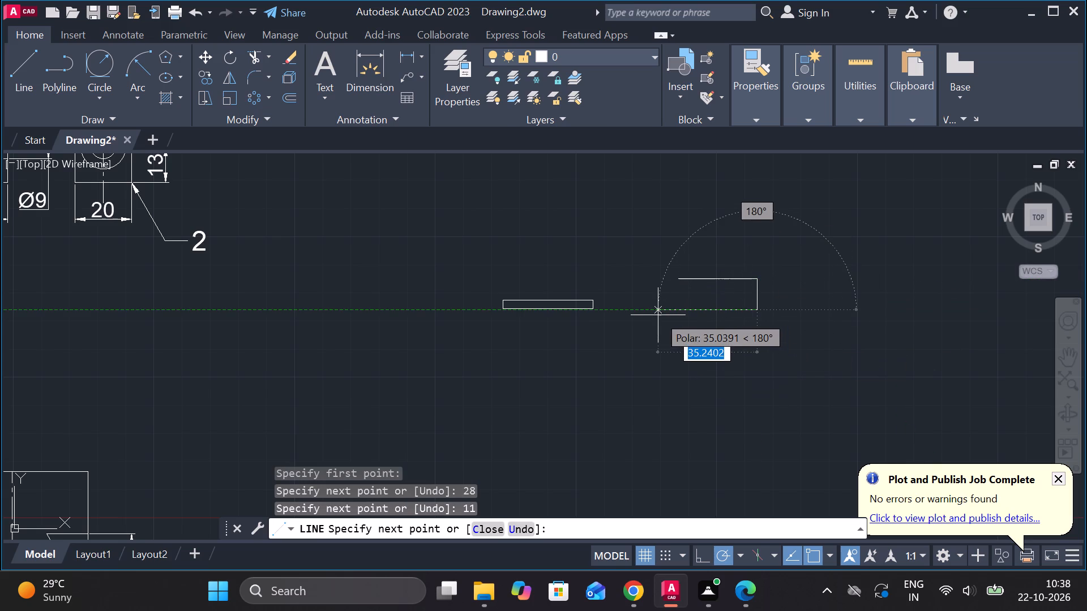
text(28)
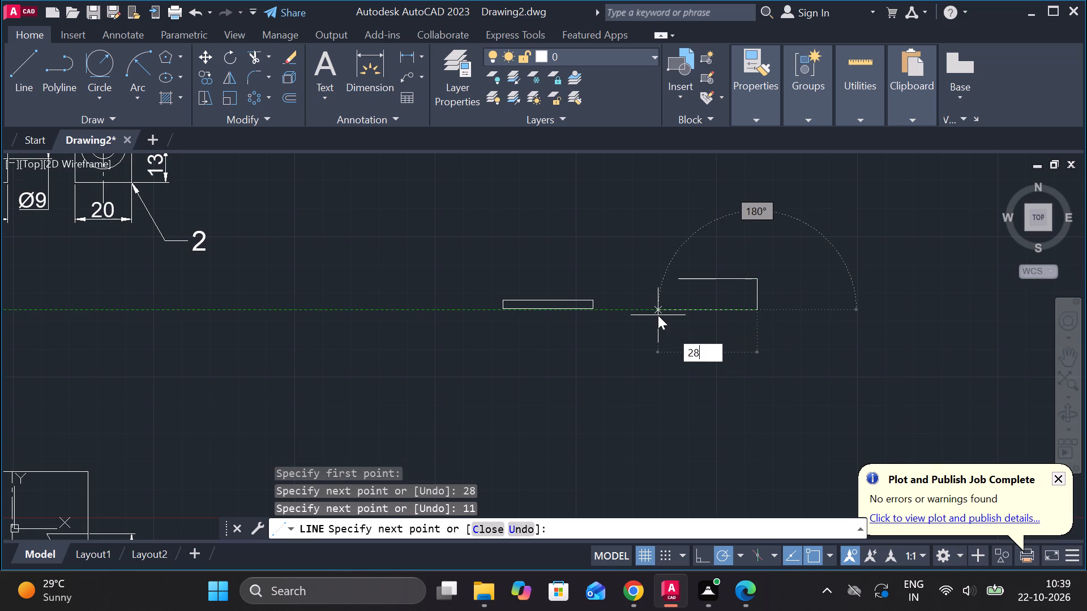
key(space)
click(677, 281)
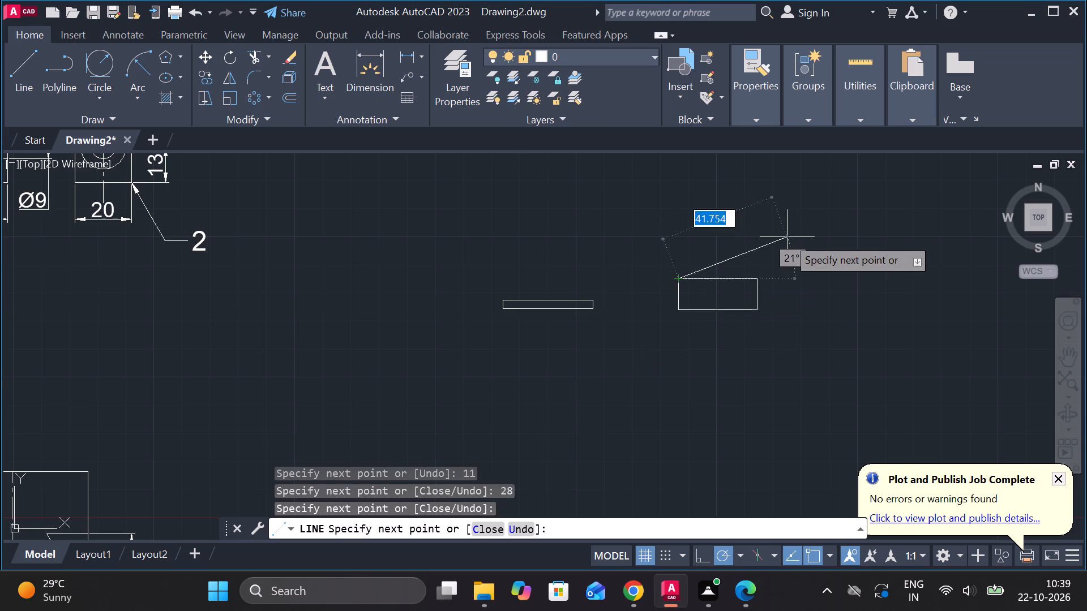
scroll(785, 237, up, 2)
key(Escape)
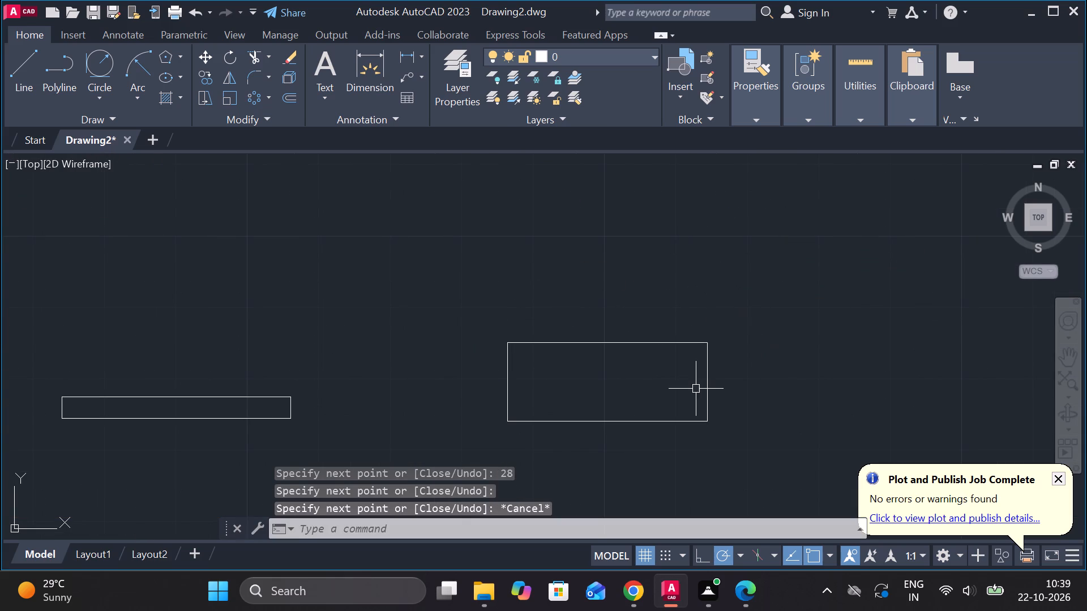
Draw a vertical centre line in the 28 by 11 rectangle from the top edge's midpoint to the bottom edge's midpoint.
key(l)
key(Return)
click(606, 345)
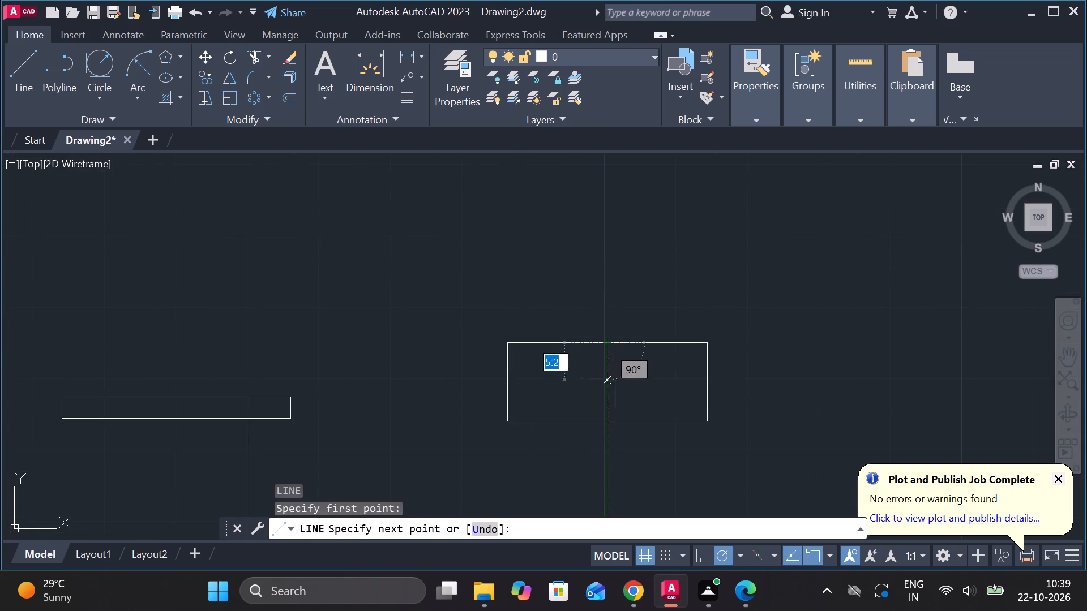
click(605, 421)
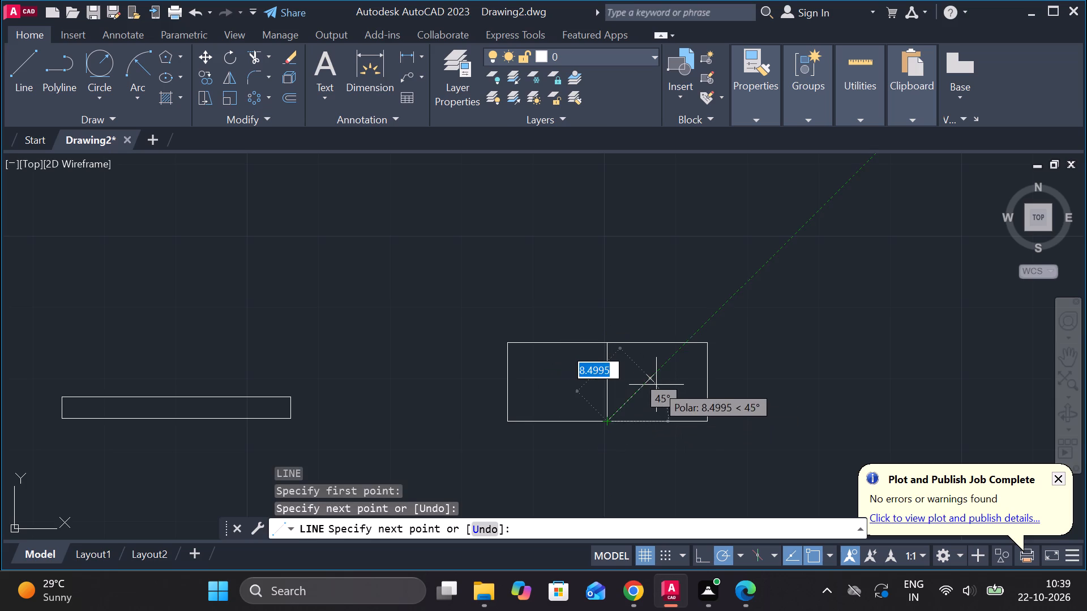
key(Escape)
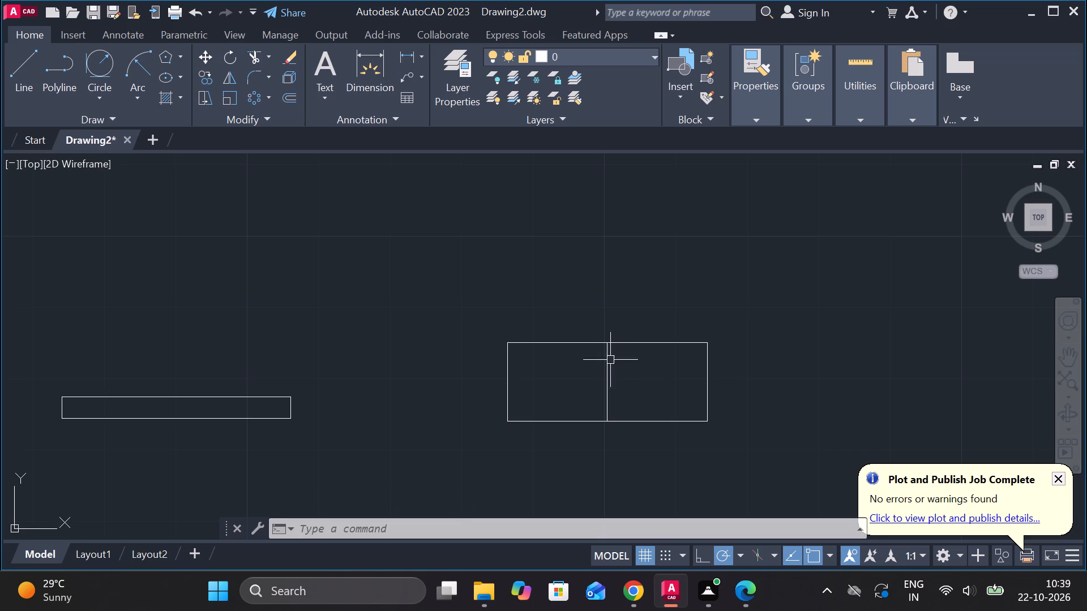
Offset the rectangle's vertical centre line by 6 to both sides.
click(607, 388)
key(o)
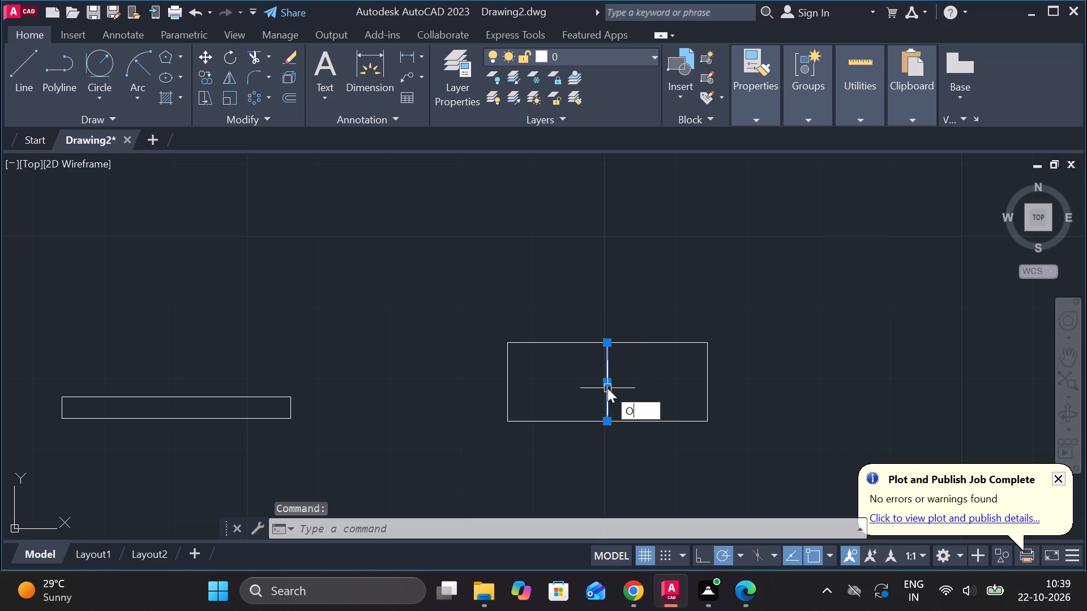
key(Return)
key(Return)
key(6)
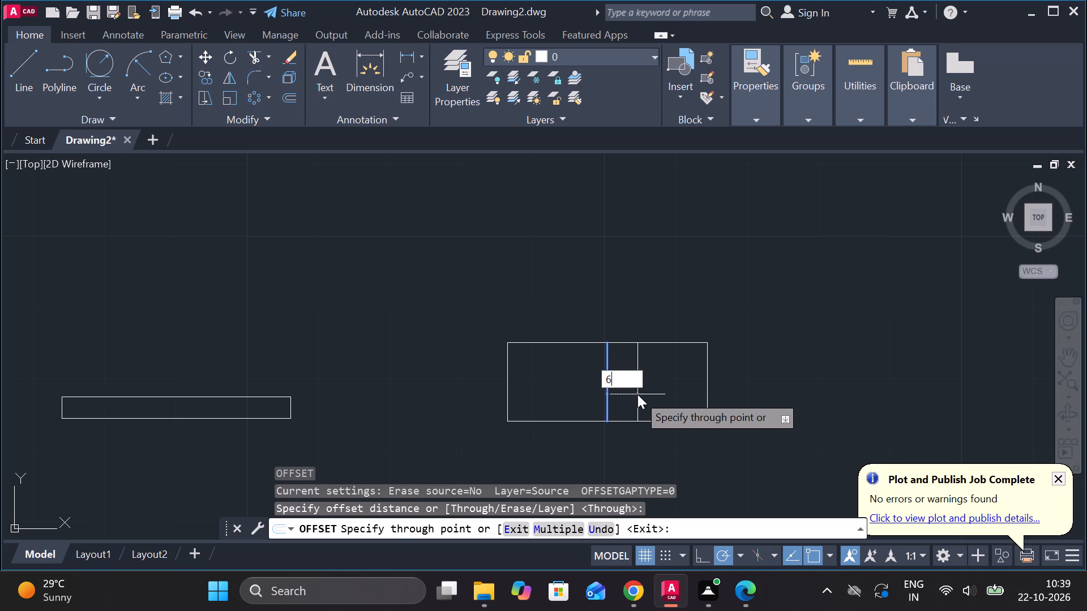
key(Return)
click(604, 372)
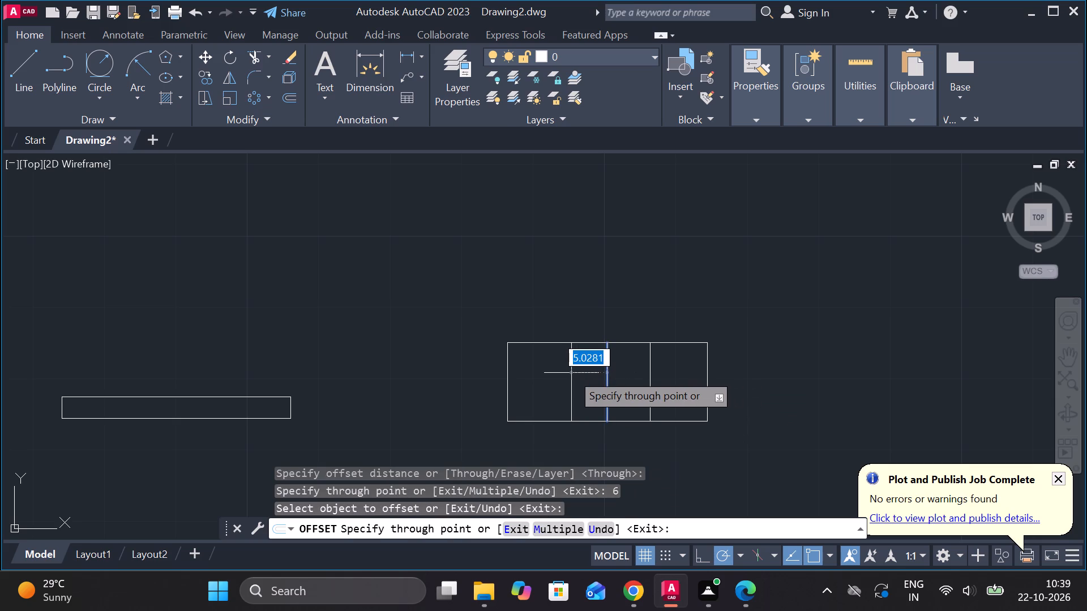
key(6)
key(Return)
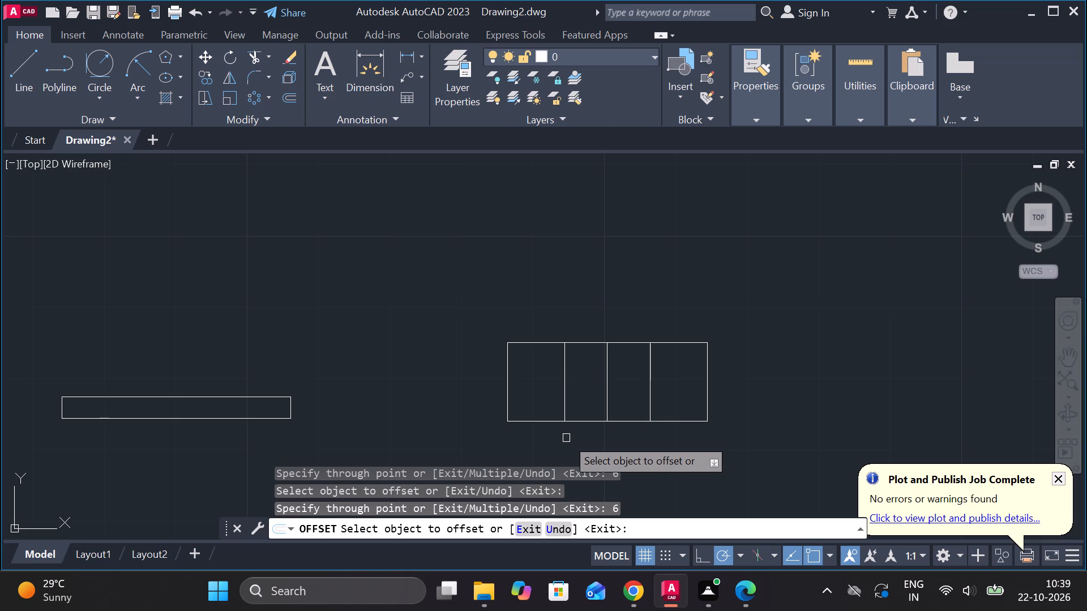
key(Escape)
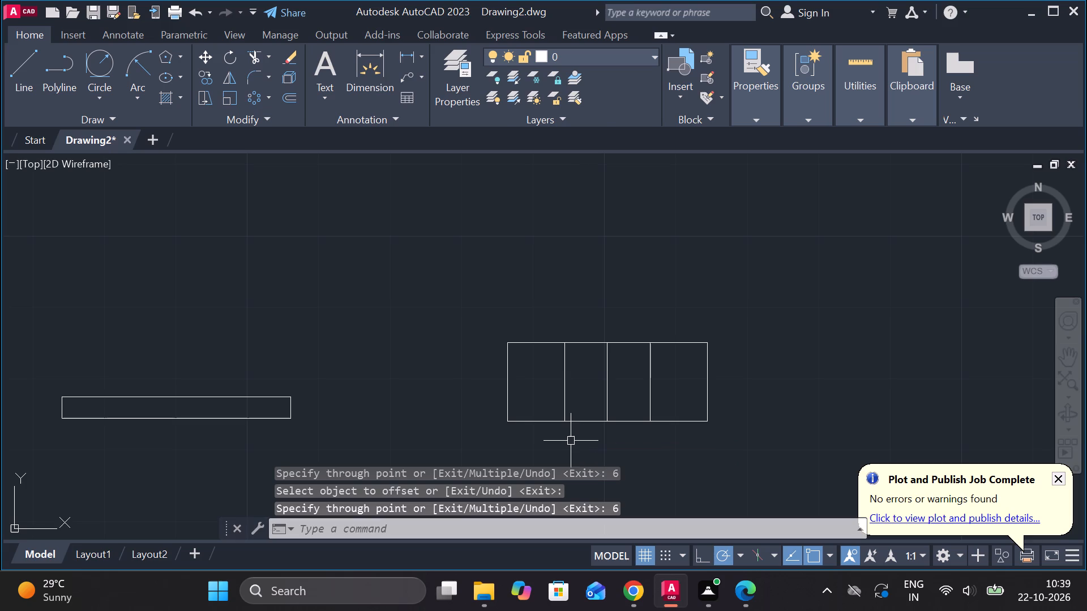
Offset the rectangle's bottom edge upward by 1.
scroll(571, 441, up, 1)
click(586, 410)
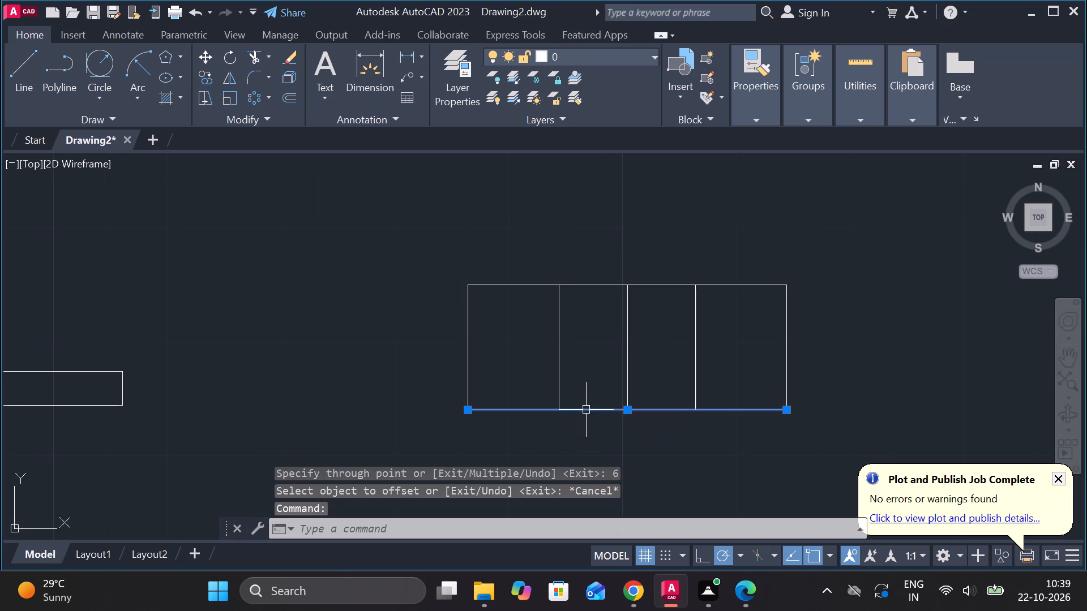
key(o)
key(Return)
key(Return)
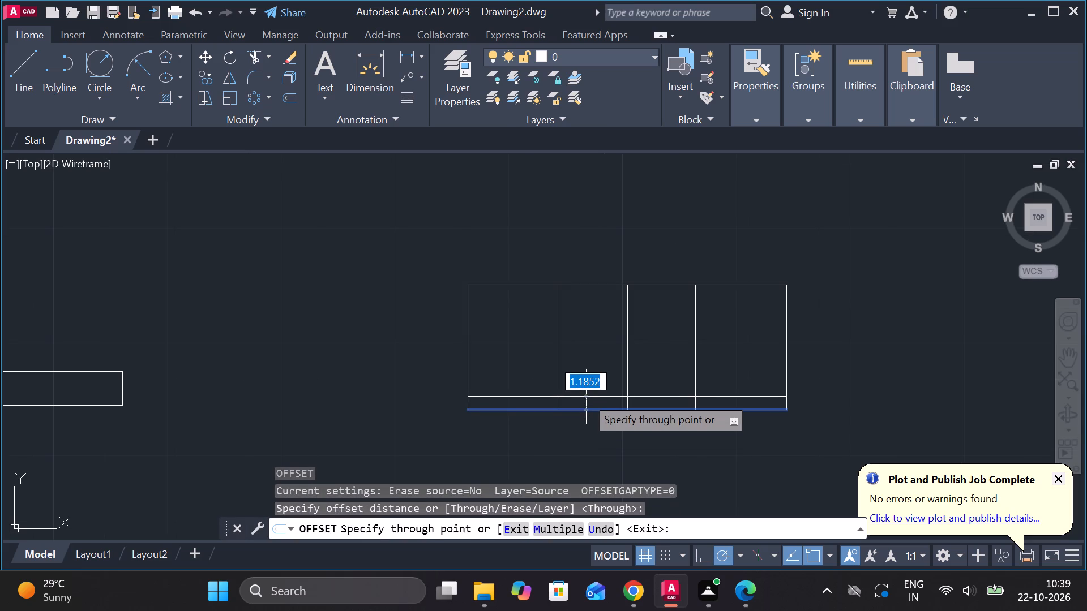
key(1)
key(Return)
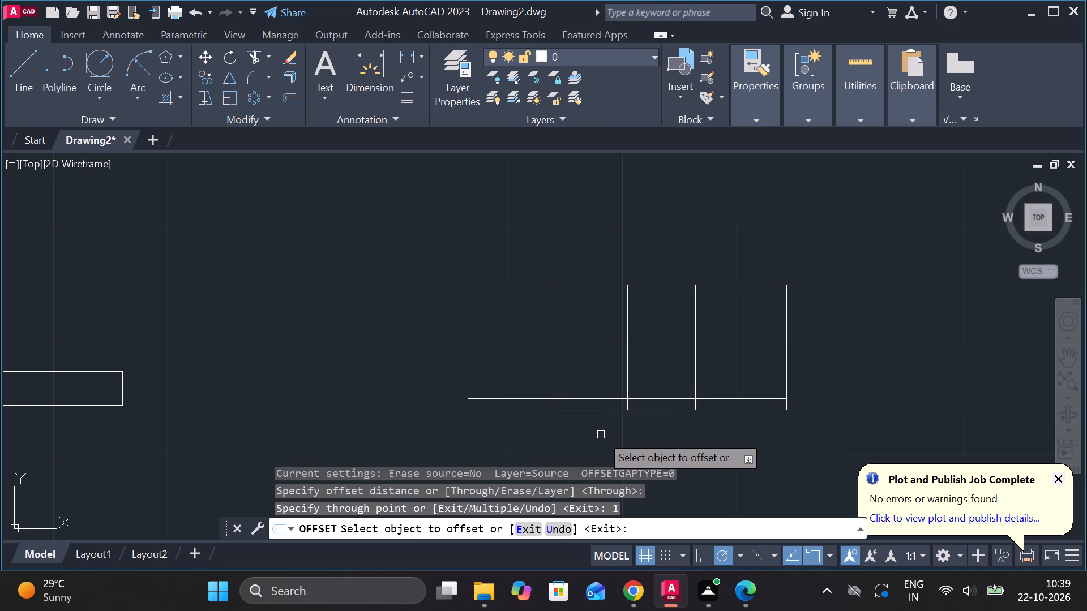
key(Escape)
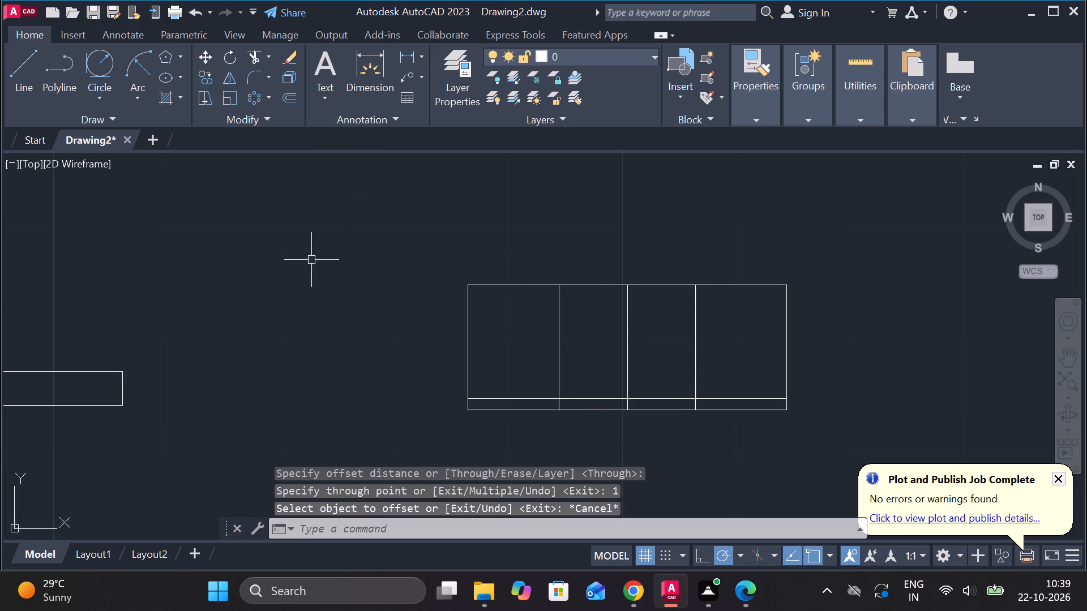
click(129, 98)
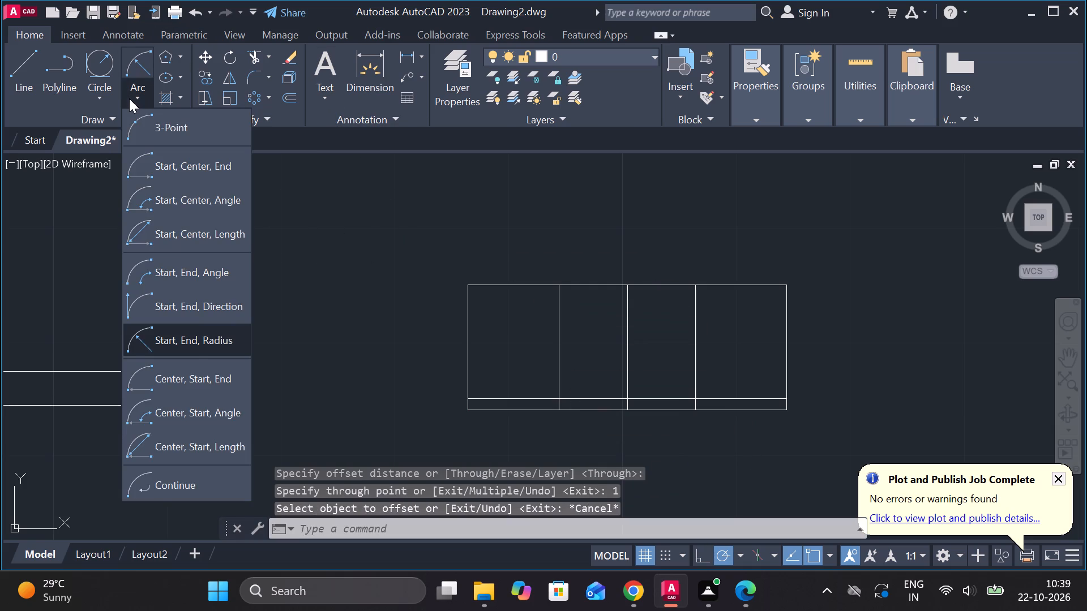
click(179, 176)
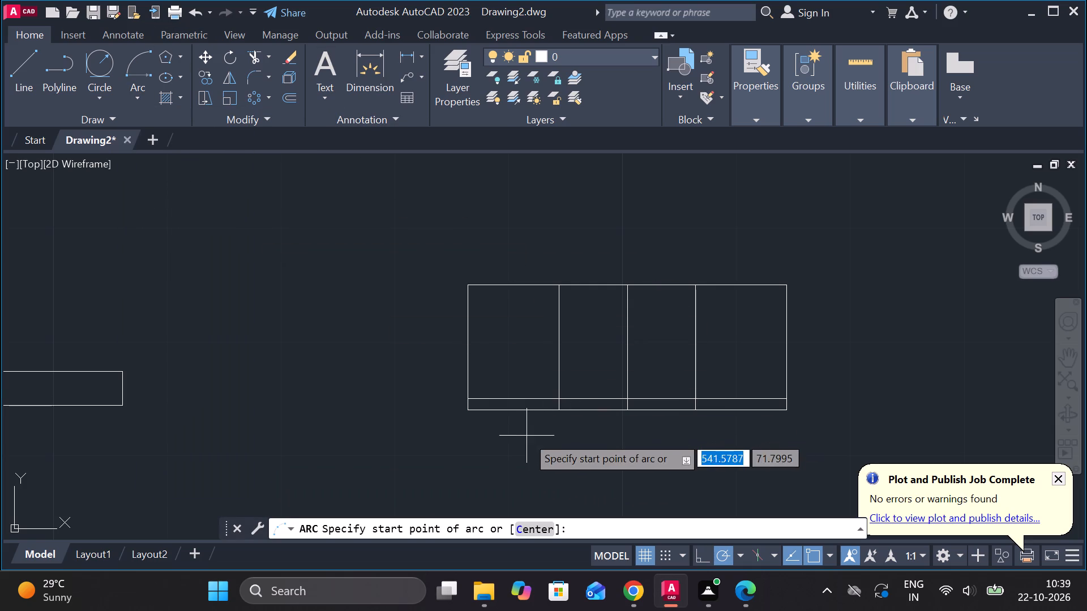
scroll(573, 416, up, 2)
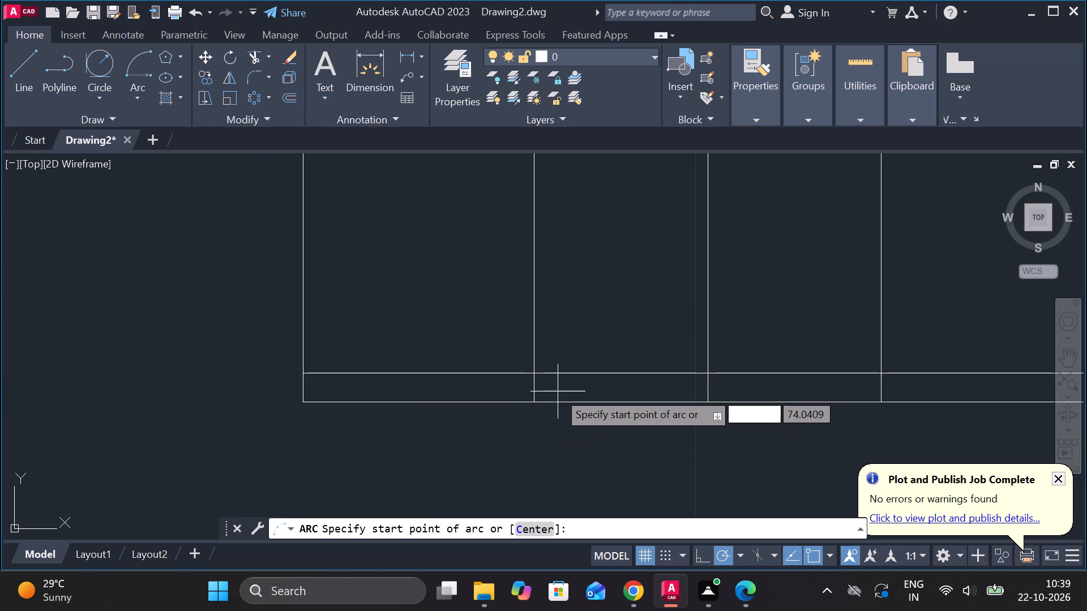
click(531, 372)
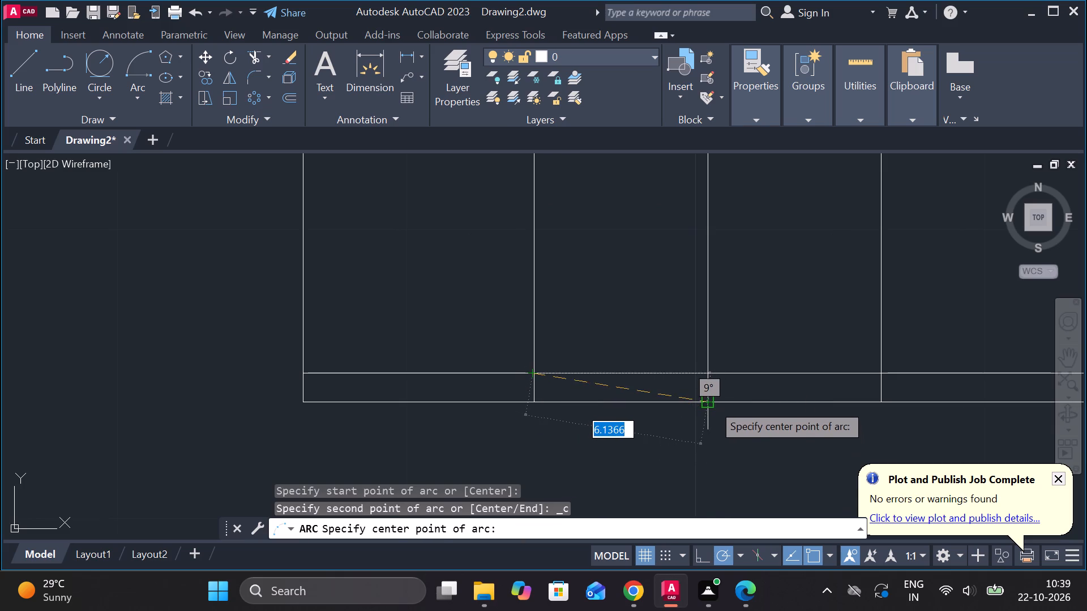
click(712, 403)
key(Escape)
Draw a three-point arc between the two offset verticals' intersections with the offset horizontal, passing through the bottom edge's midpoint.
key(space)
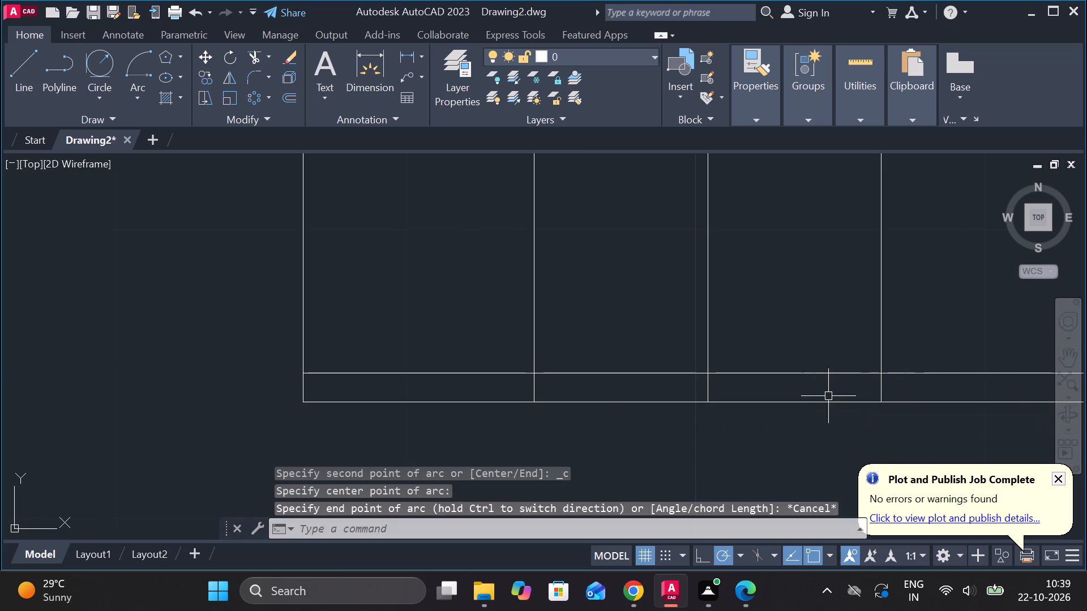
click(884, 369)
click(708, 403)
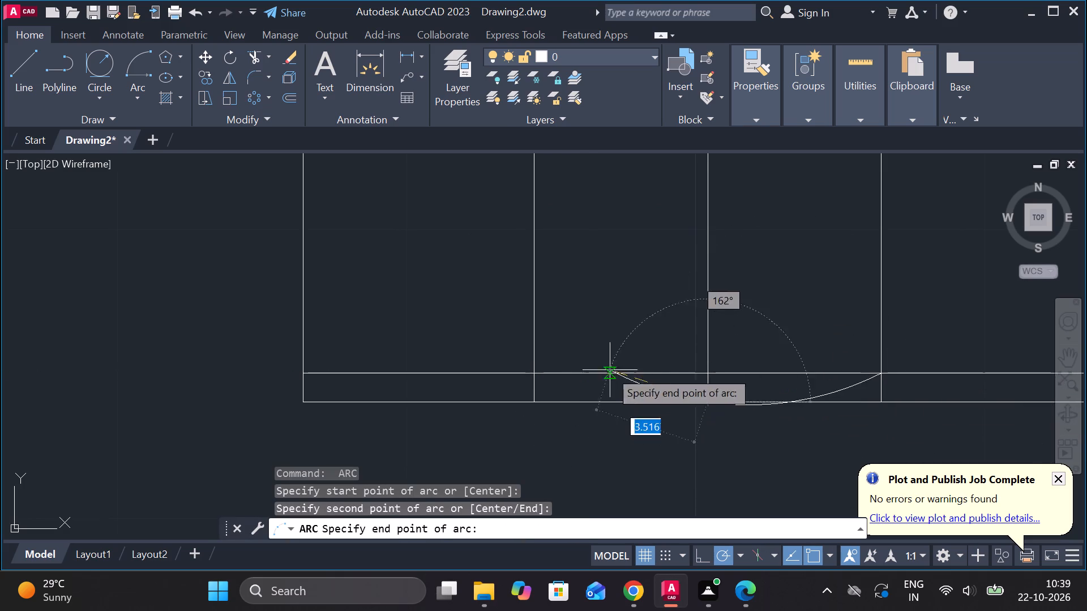
click(531, 378)
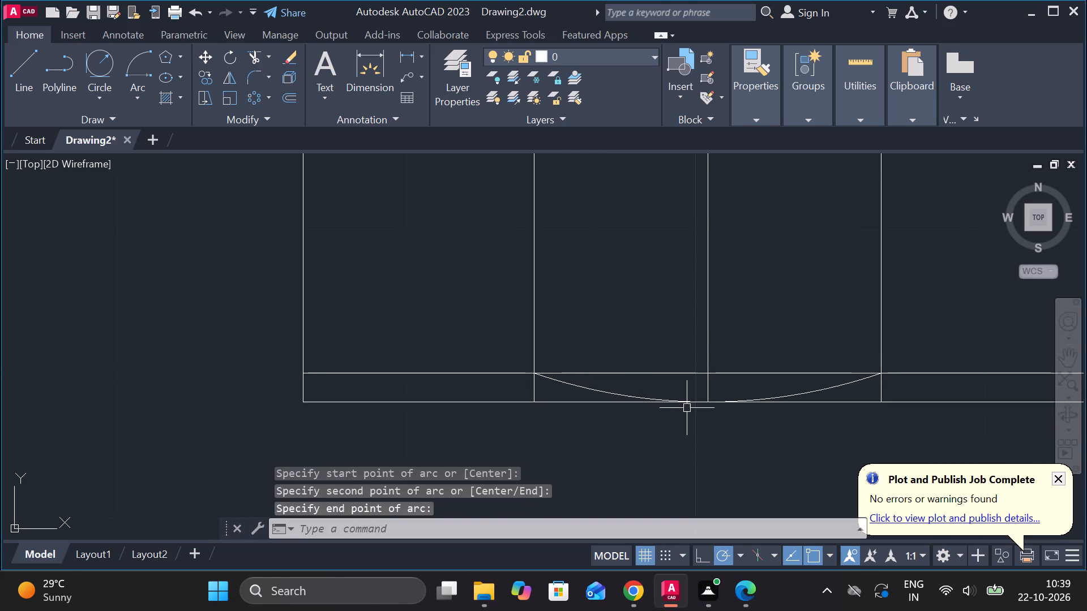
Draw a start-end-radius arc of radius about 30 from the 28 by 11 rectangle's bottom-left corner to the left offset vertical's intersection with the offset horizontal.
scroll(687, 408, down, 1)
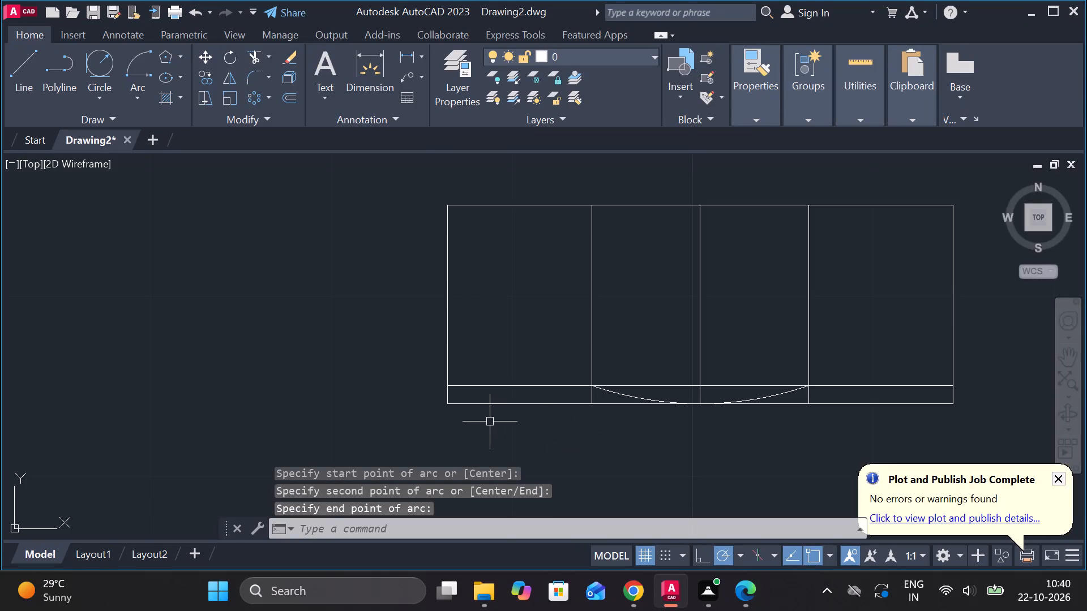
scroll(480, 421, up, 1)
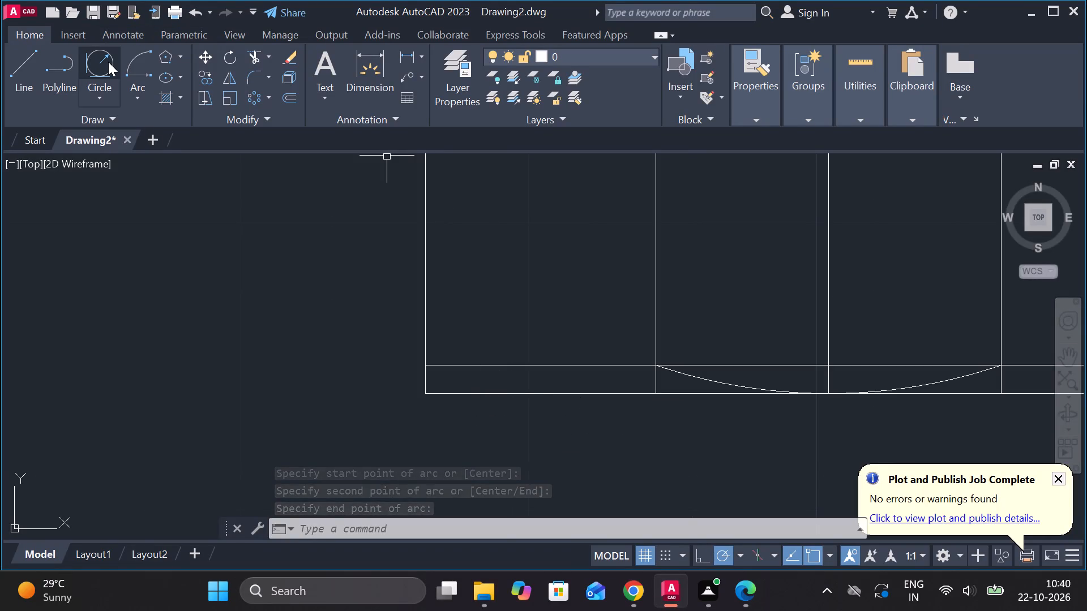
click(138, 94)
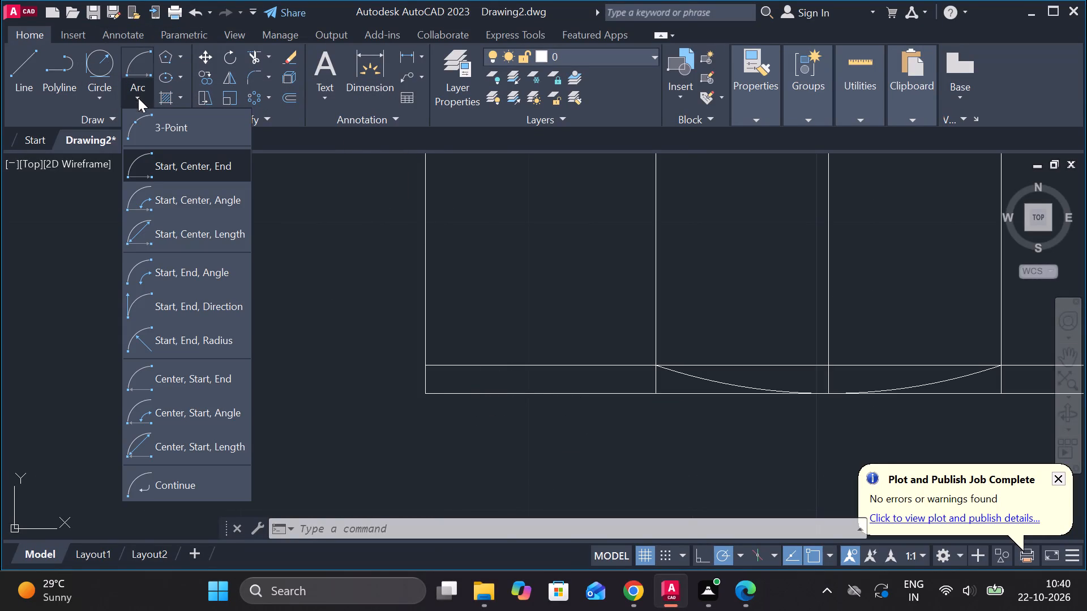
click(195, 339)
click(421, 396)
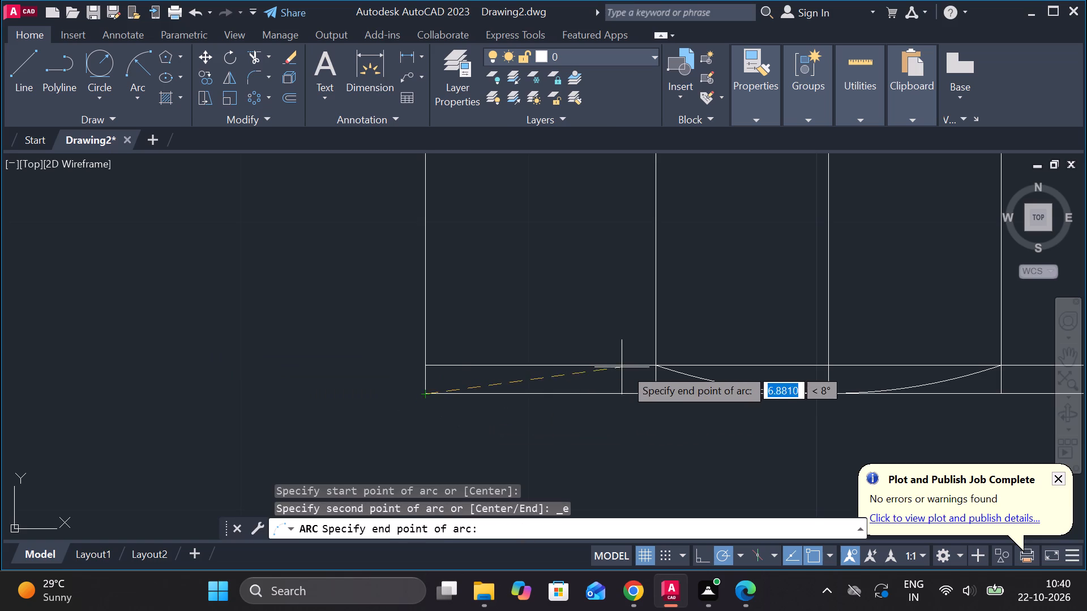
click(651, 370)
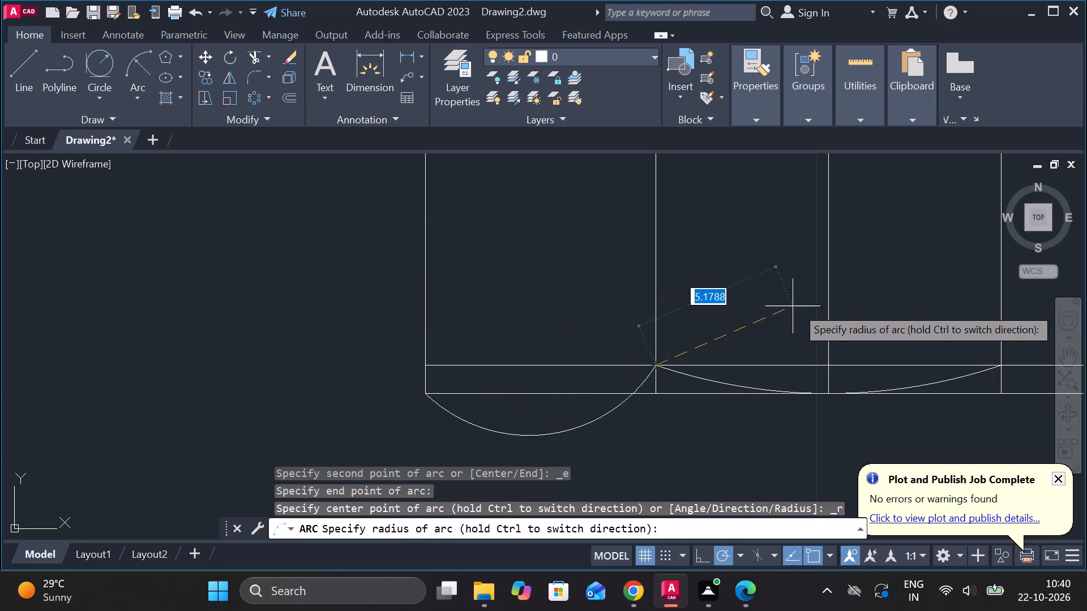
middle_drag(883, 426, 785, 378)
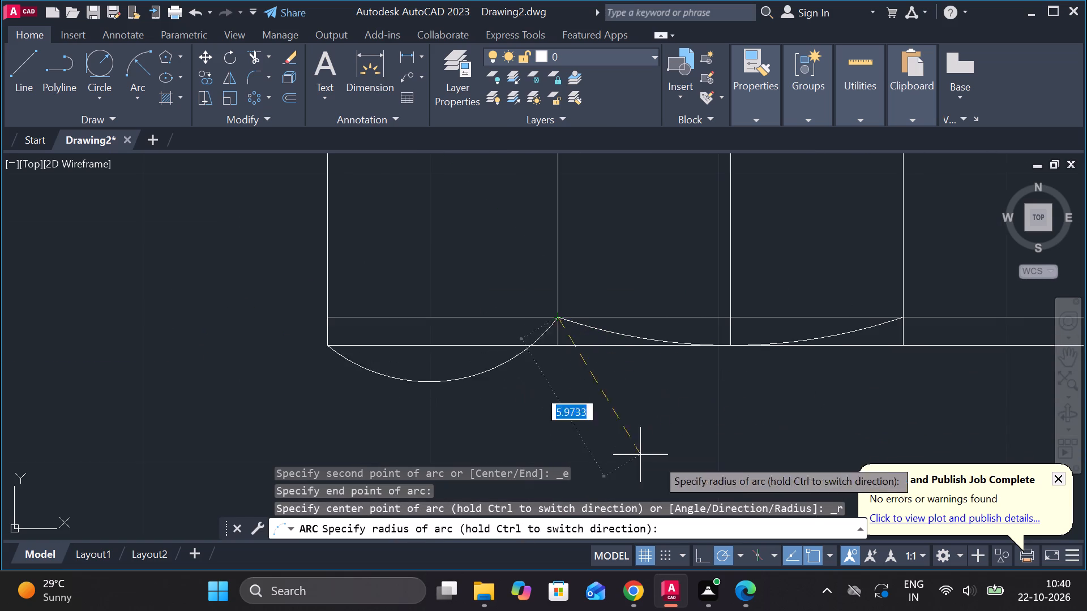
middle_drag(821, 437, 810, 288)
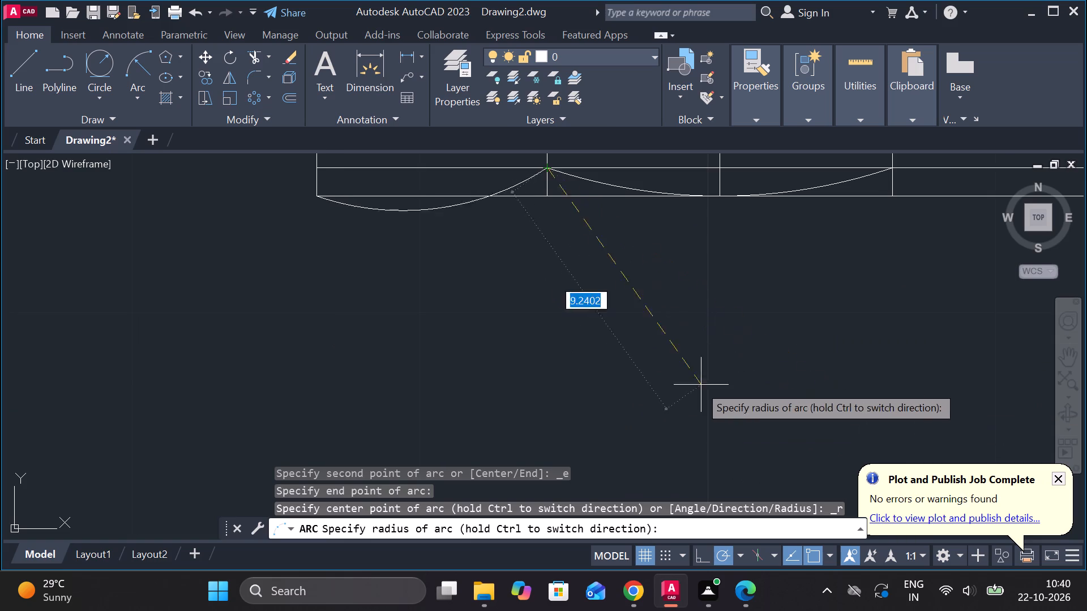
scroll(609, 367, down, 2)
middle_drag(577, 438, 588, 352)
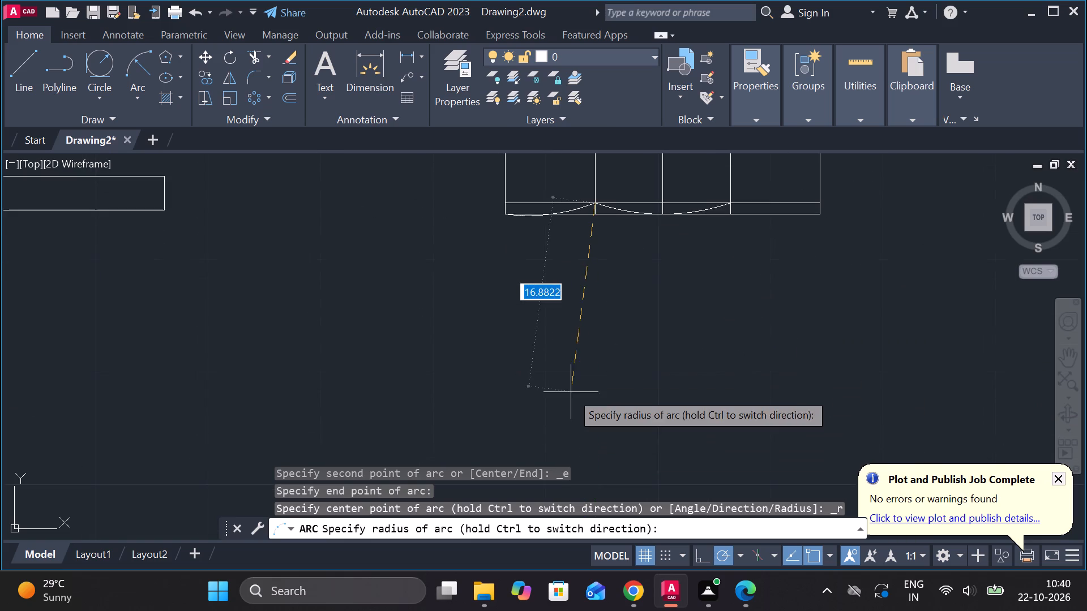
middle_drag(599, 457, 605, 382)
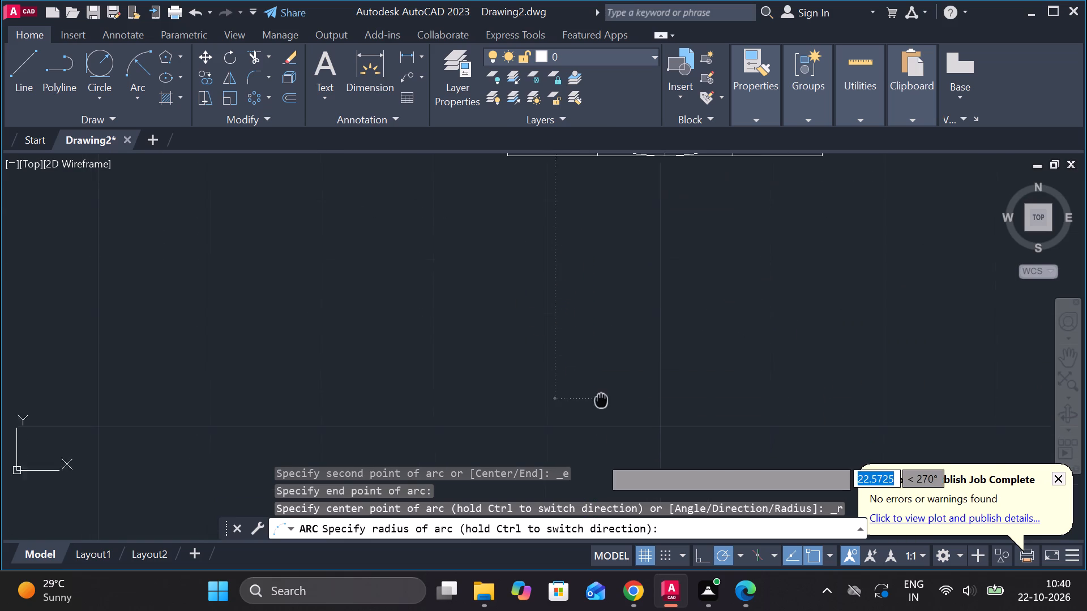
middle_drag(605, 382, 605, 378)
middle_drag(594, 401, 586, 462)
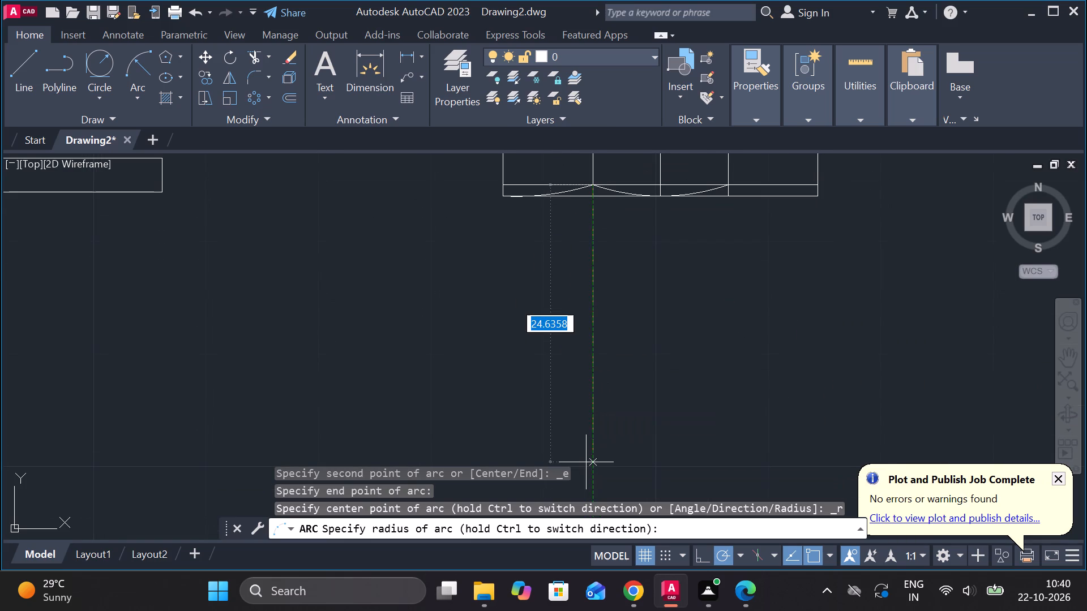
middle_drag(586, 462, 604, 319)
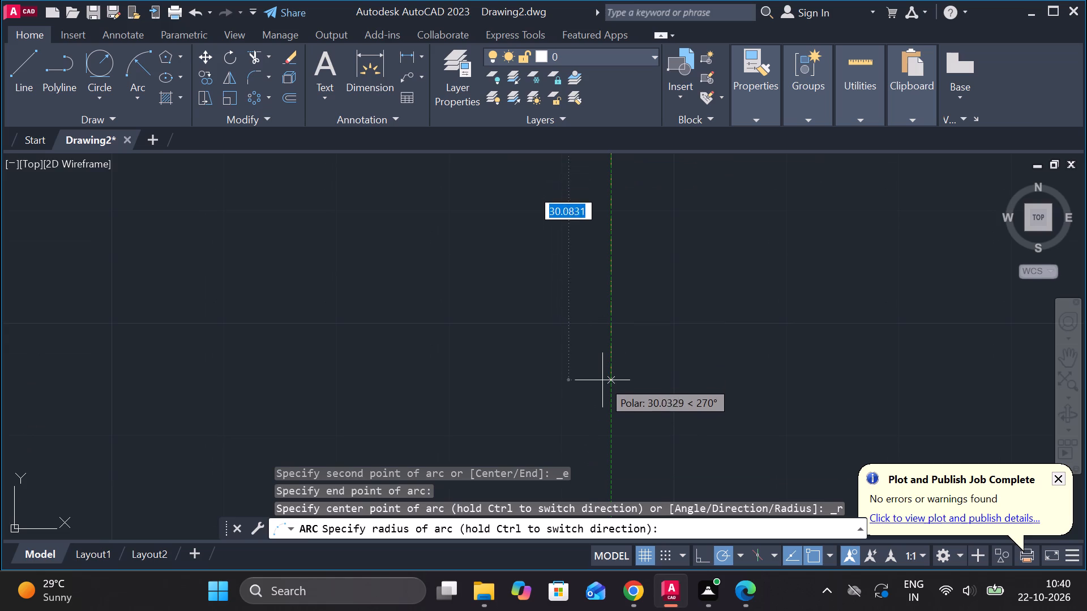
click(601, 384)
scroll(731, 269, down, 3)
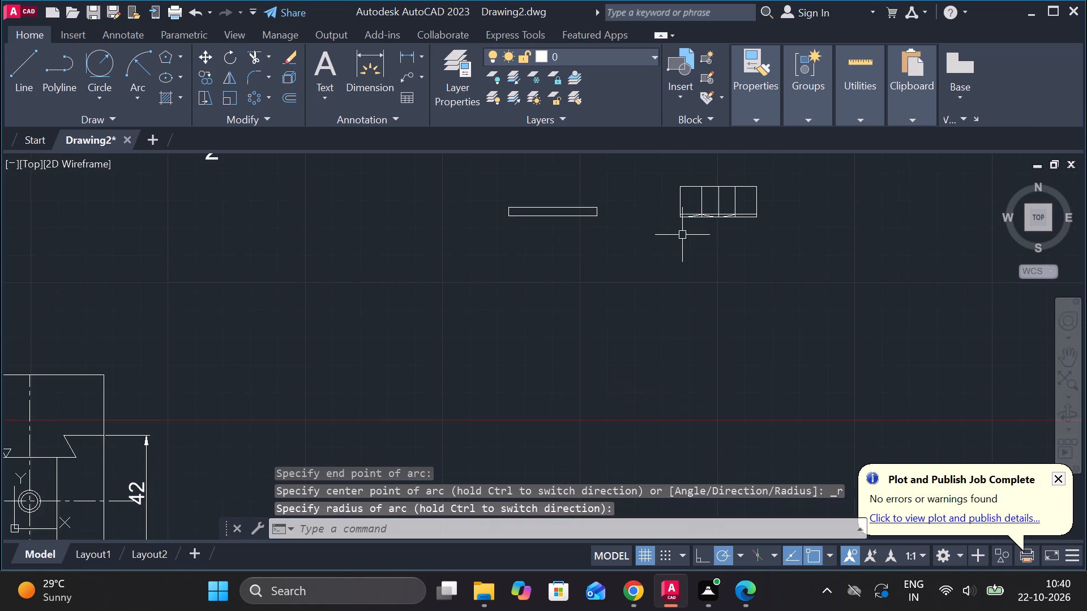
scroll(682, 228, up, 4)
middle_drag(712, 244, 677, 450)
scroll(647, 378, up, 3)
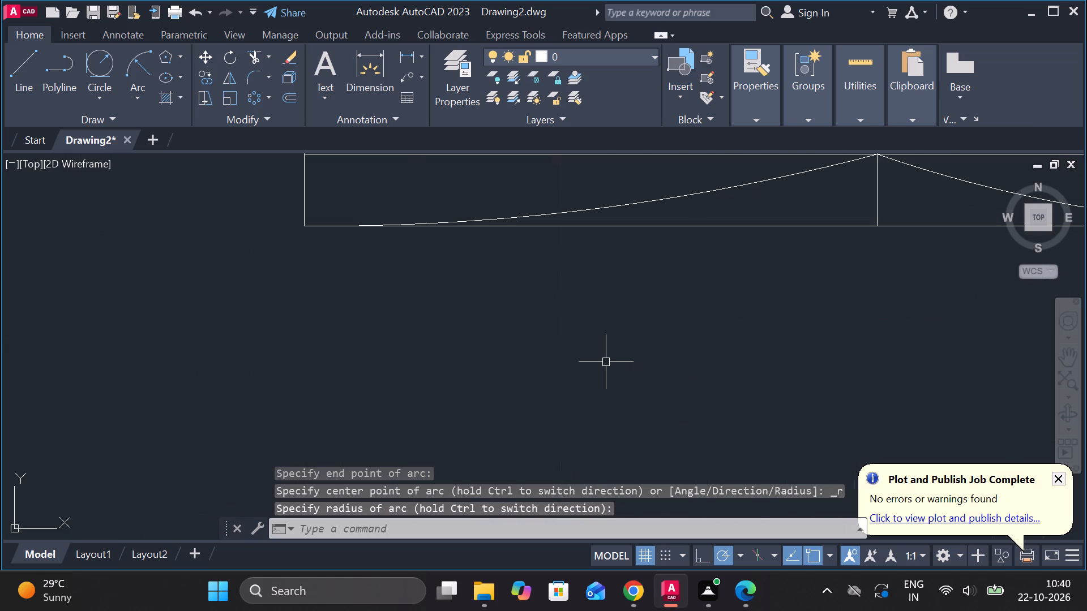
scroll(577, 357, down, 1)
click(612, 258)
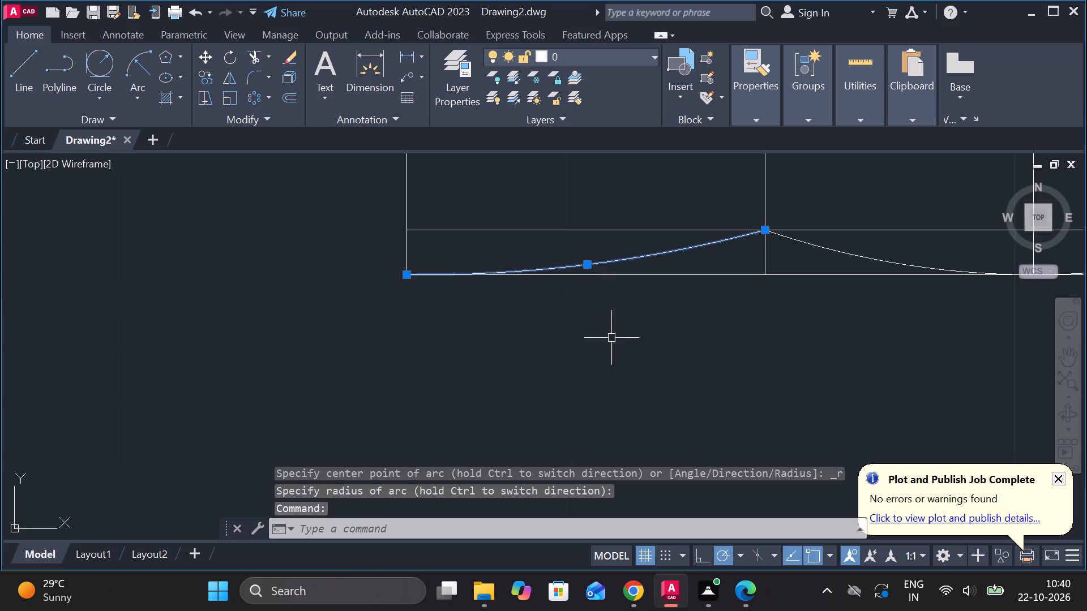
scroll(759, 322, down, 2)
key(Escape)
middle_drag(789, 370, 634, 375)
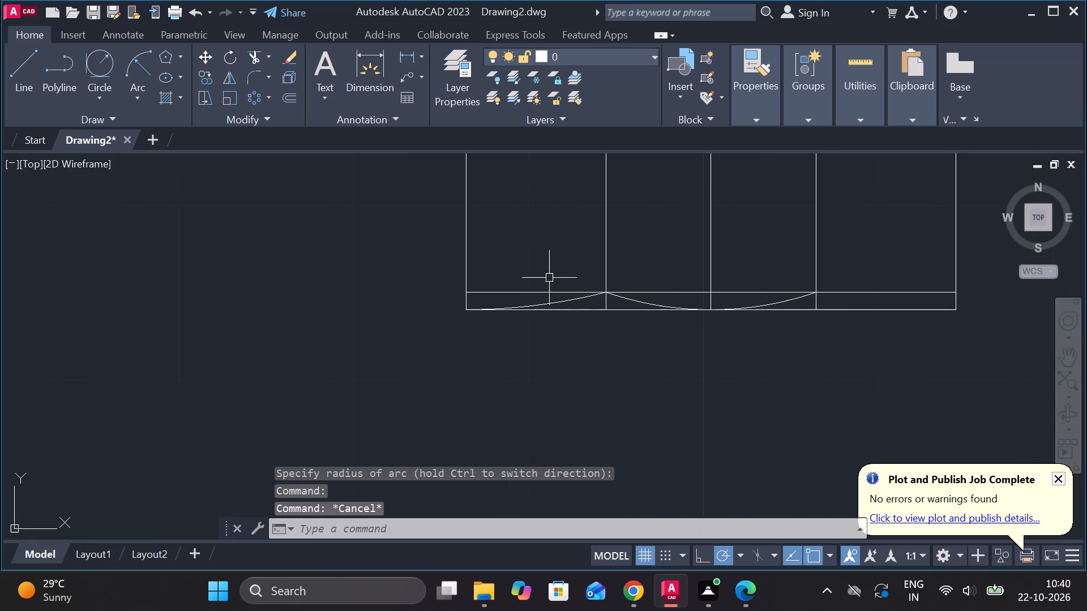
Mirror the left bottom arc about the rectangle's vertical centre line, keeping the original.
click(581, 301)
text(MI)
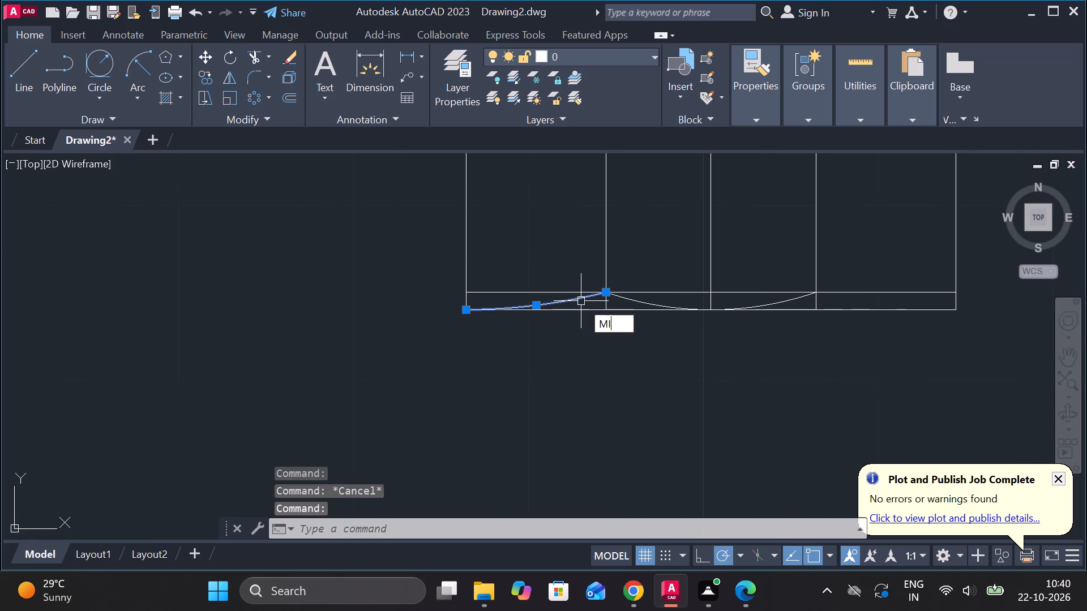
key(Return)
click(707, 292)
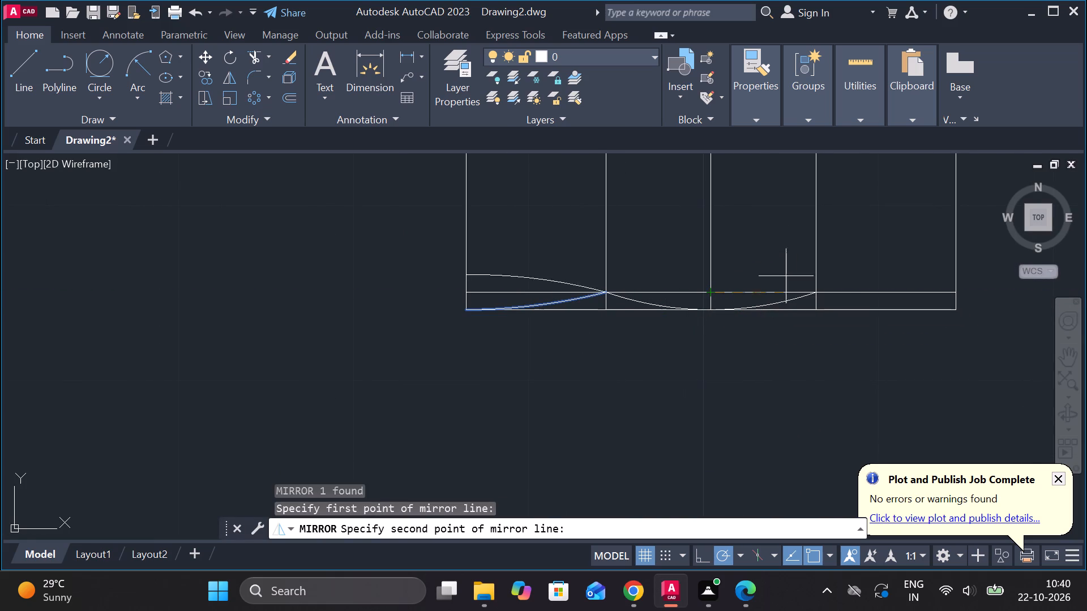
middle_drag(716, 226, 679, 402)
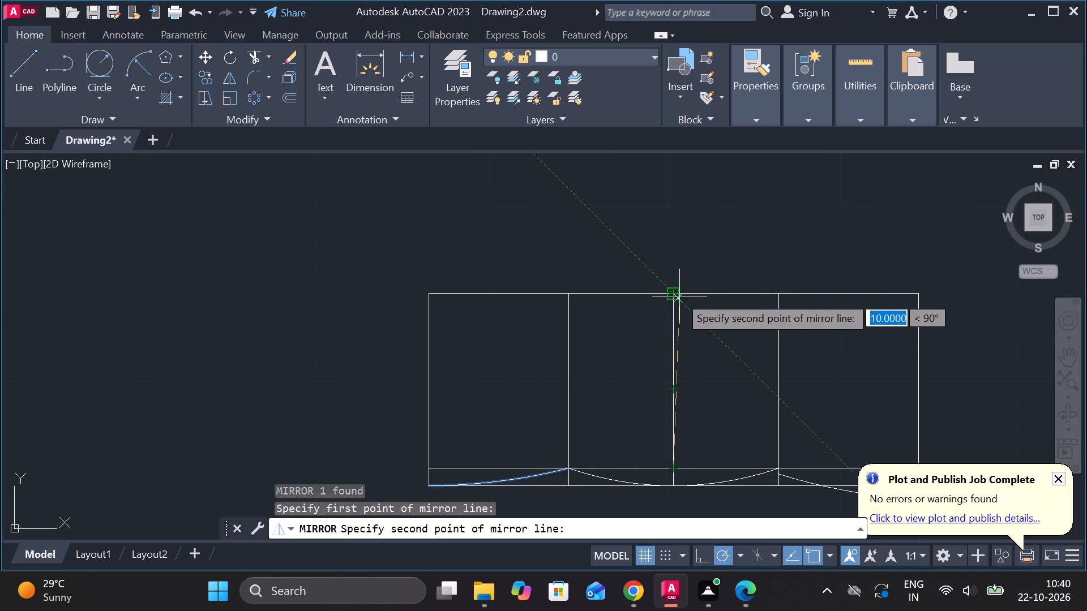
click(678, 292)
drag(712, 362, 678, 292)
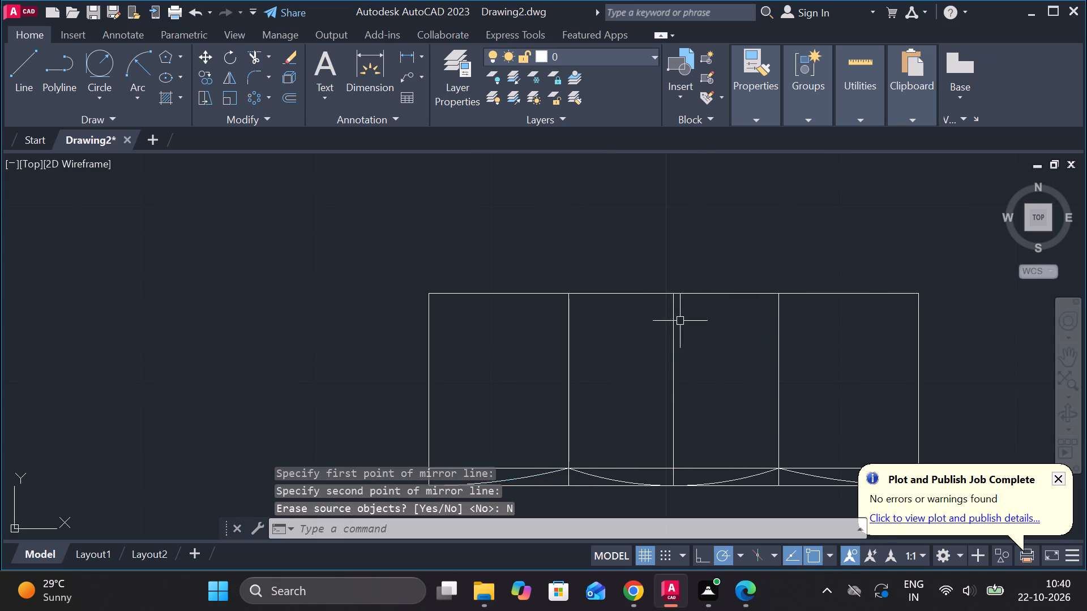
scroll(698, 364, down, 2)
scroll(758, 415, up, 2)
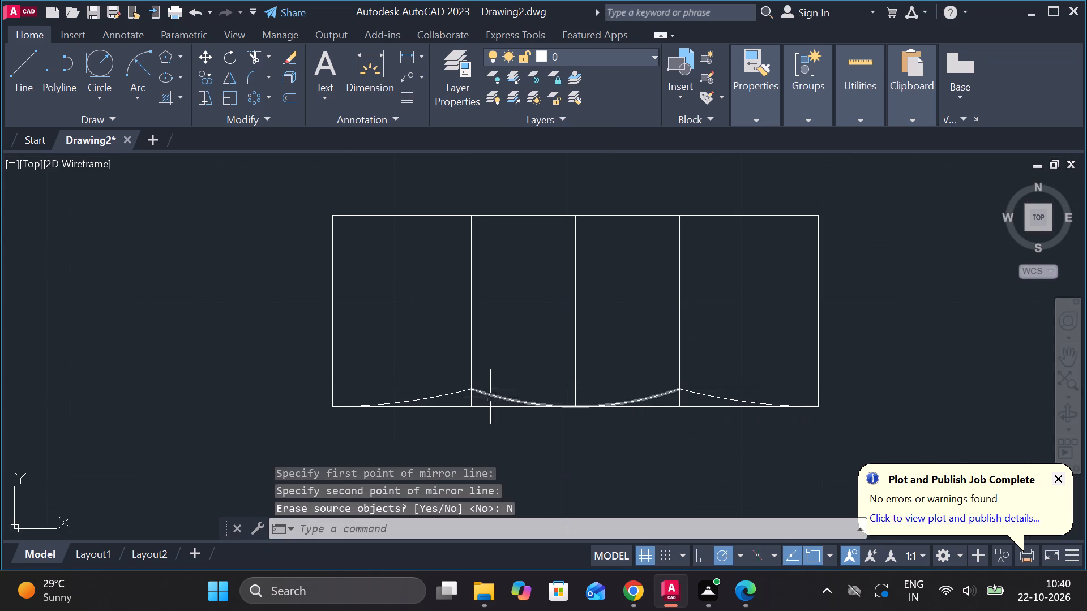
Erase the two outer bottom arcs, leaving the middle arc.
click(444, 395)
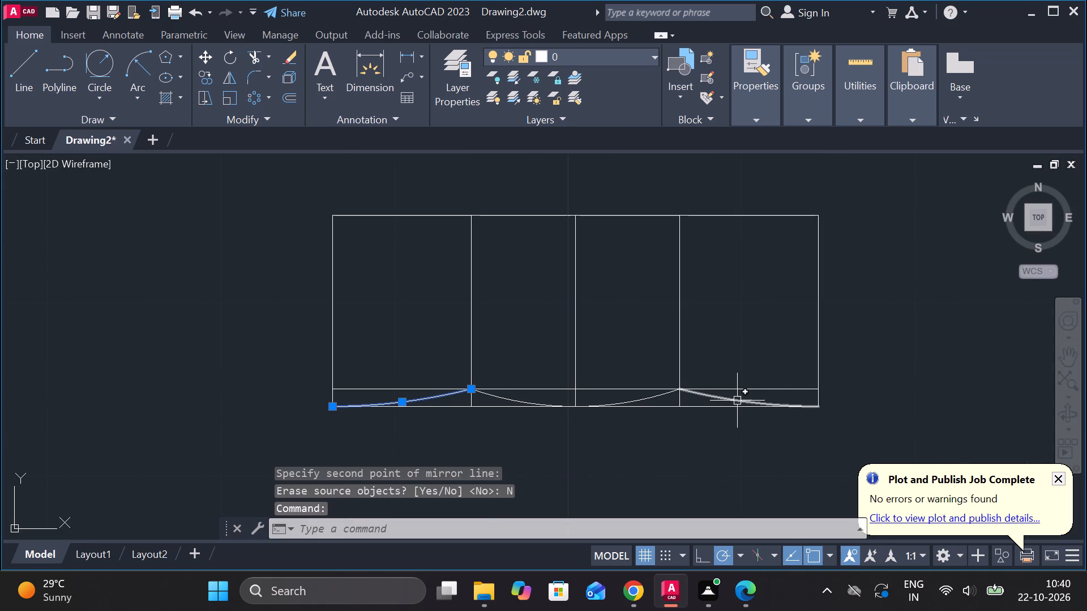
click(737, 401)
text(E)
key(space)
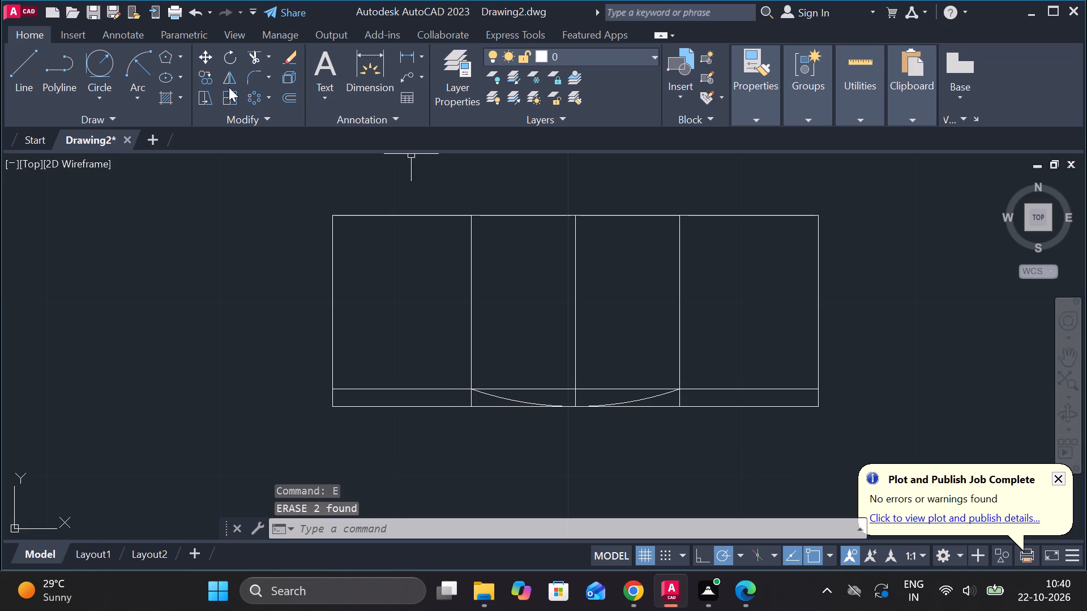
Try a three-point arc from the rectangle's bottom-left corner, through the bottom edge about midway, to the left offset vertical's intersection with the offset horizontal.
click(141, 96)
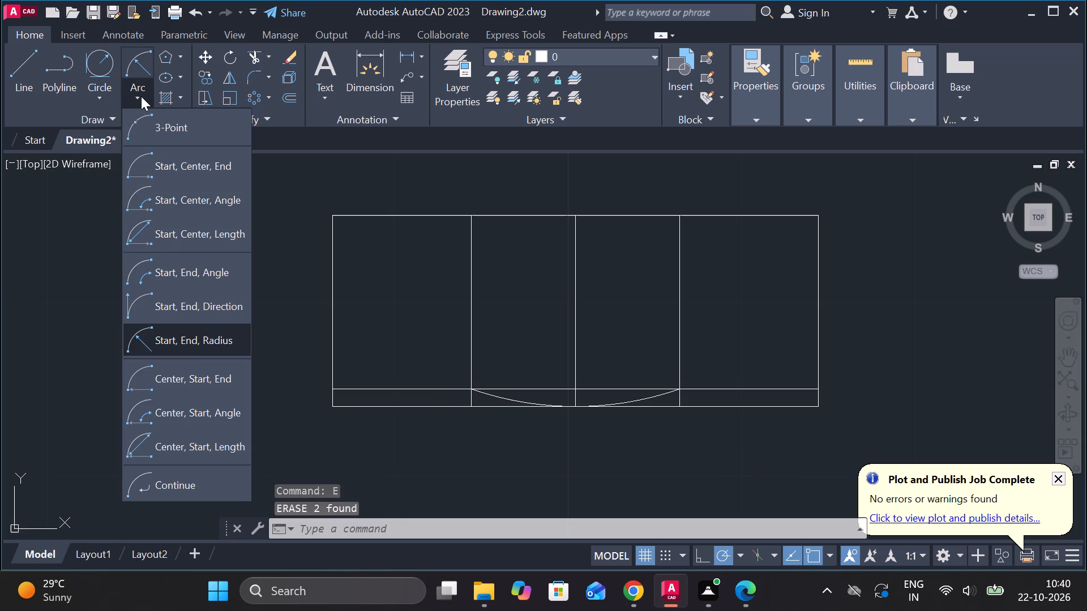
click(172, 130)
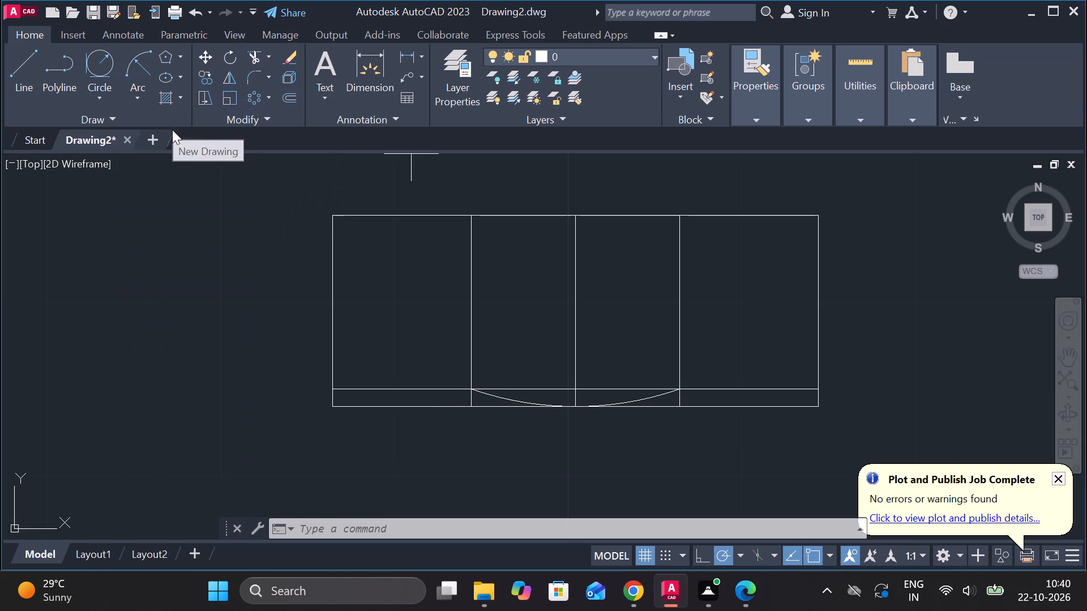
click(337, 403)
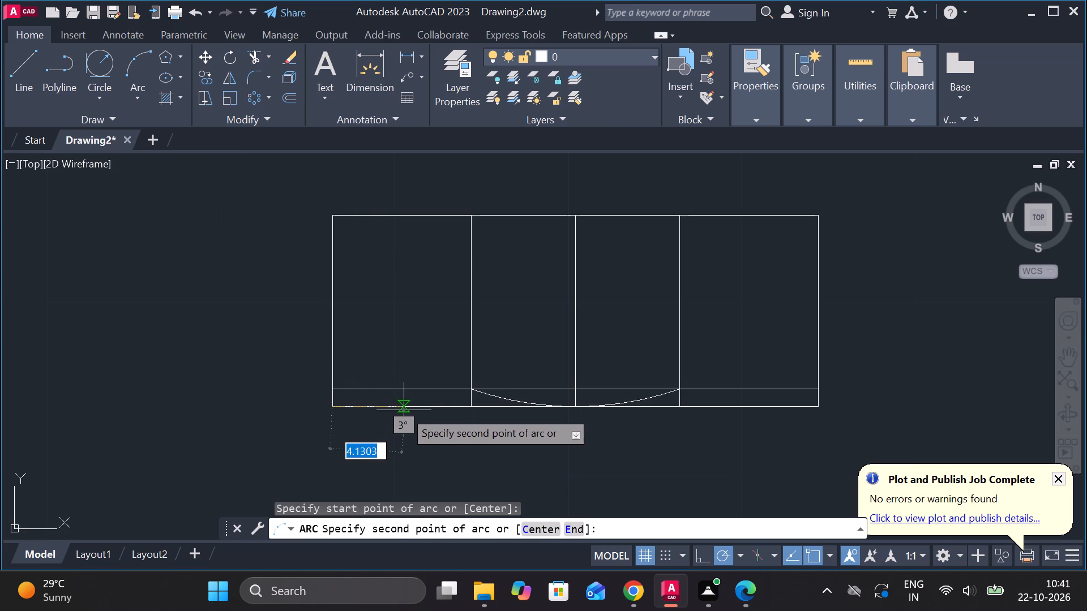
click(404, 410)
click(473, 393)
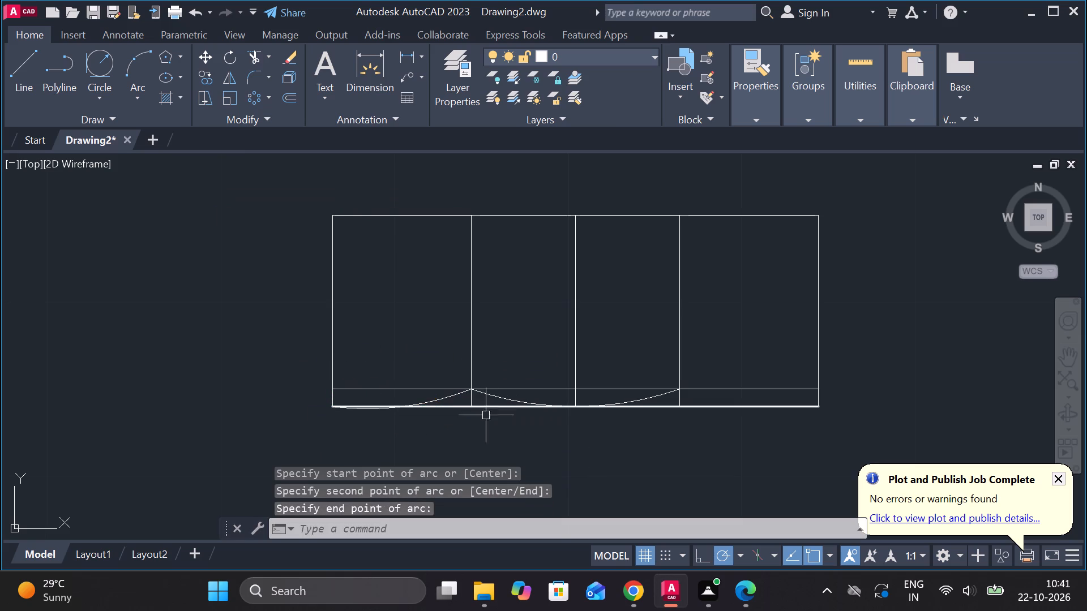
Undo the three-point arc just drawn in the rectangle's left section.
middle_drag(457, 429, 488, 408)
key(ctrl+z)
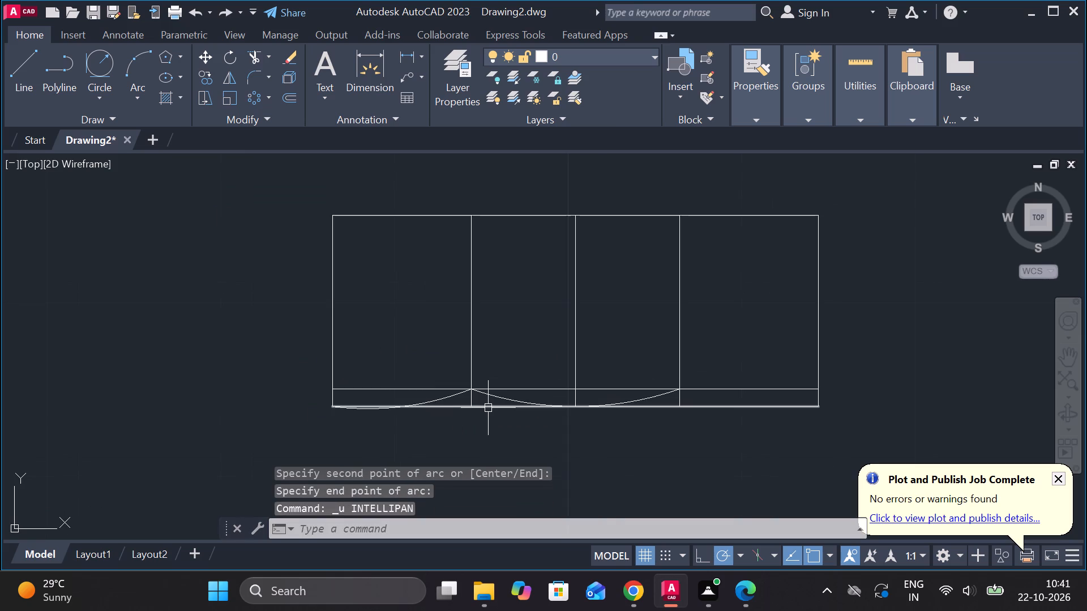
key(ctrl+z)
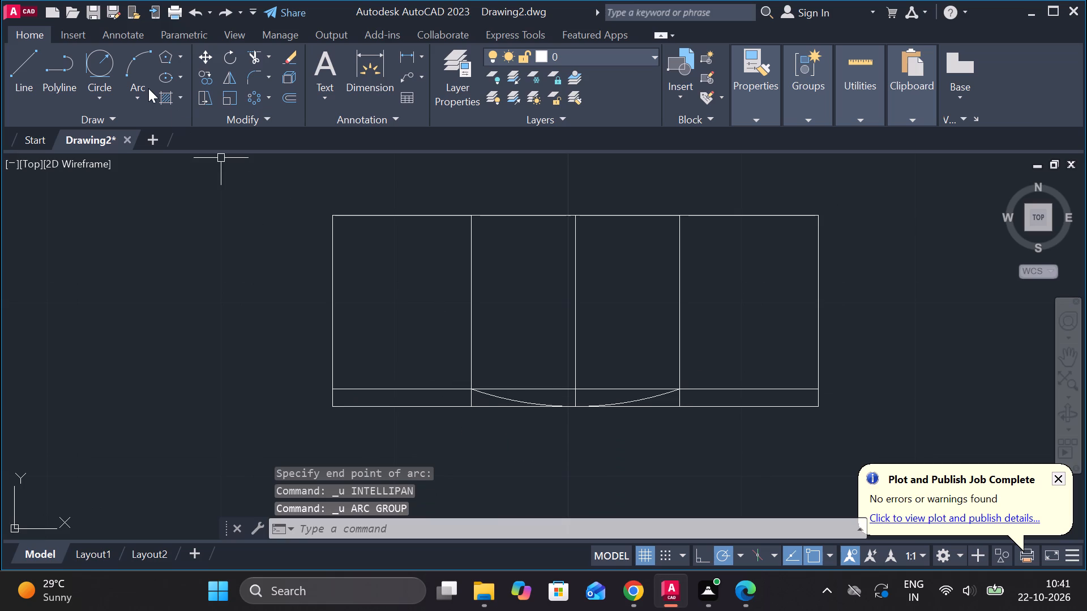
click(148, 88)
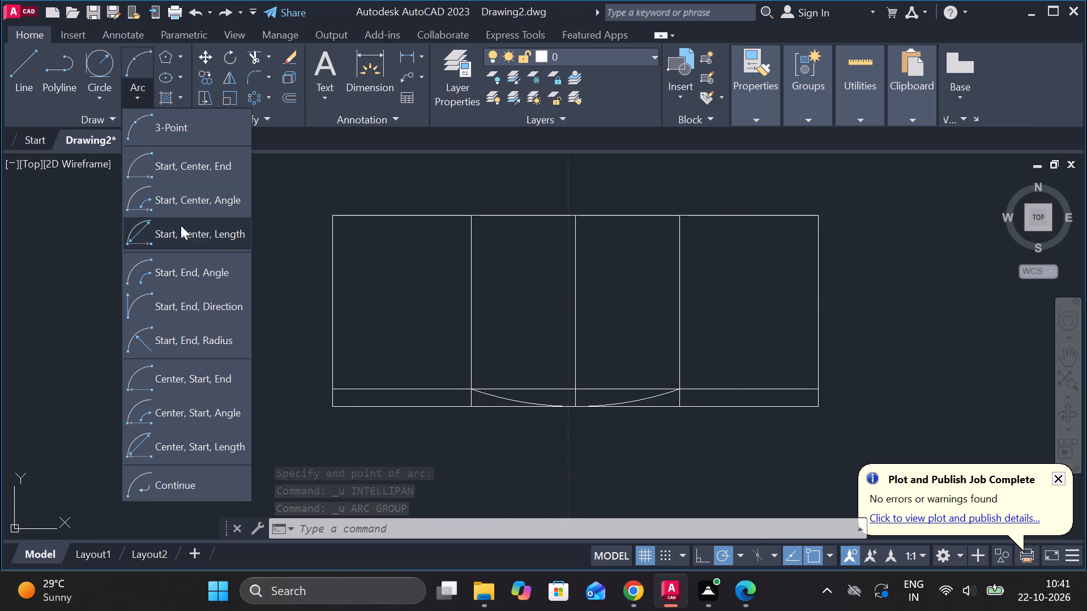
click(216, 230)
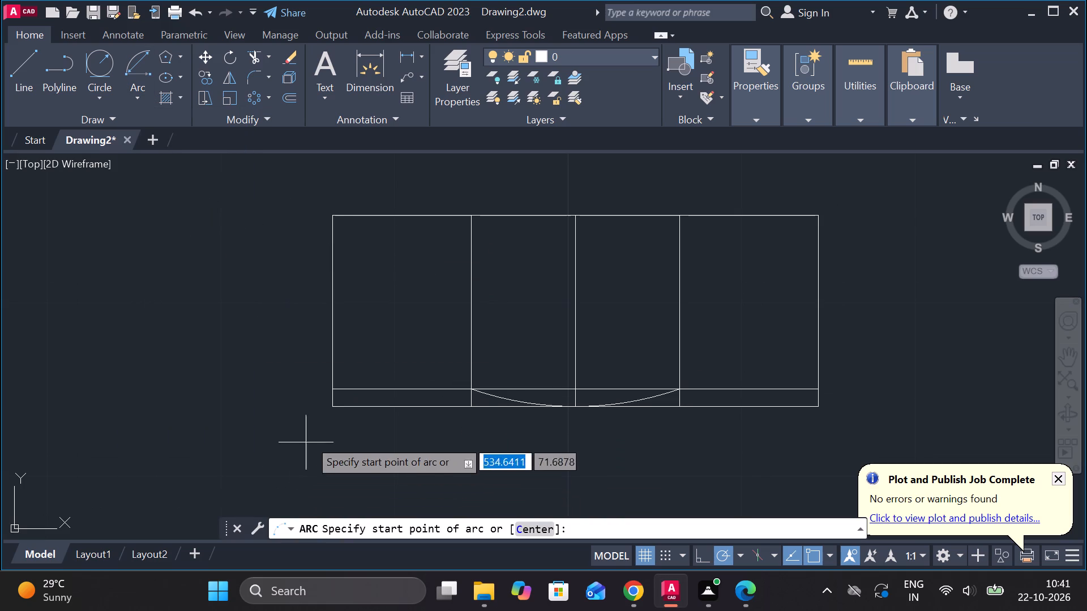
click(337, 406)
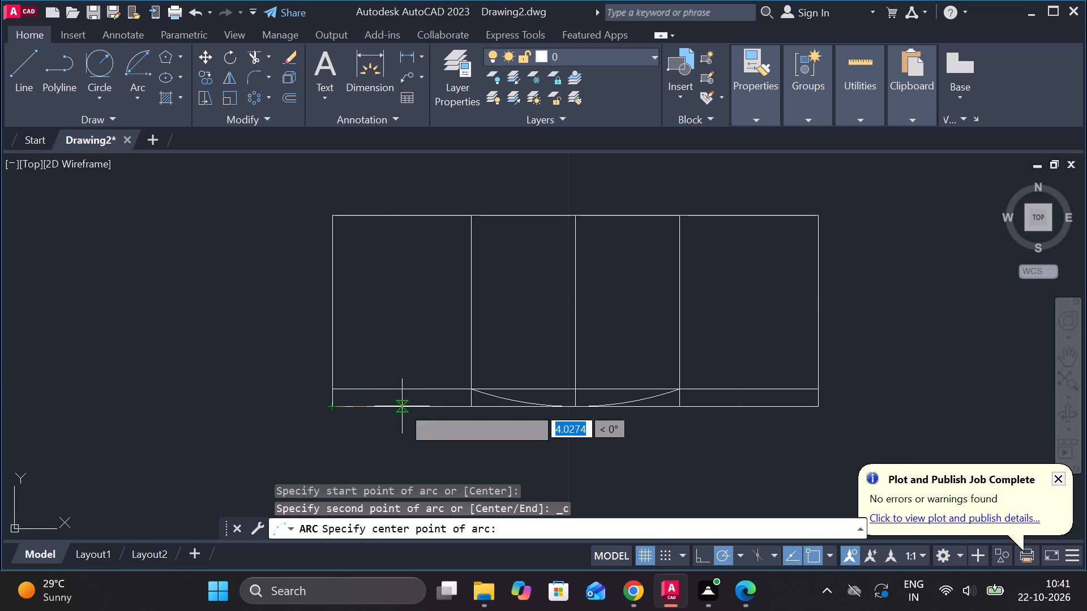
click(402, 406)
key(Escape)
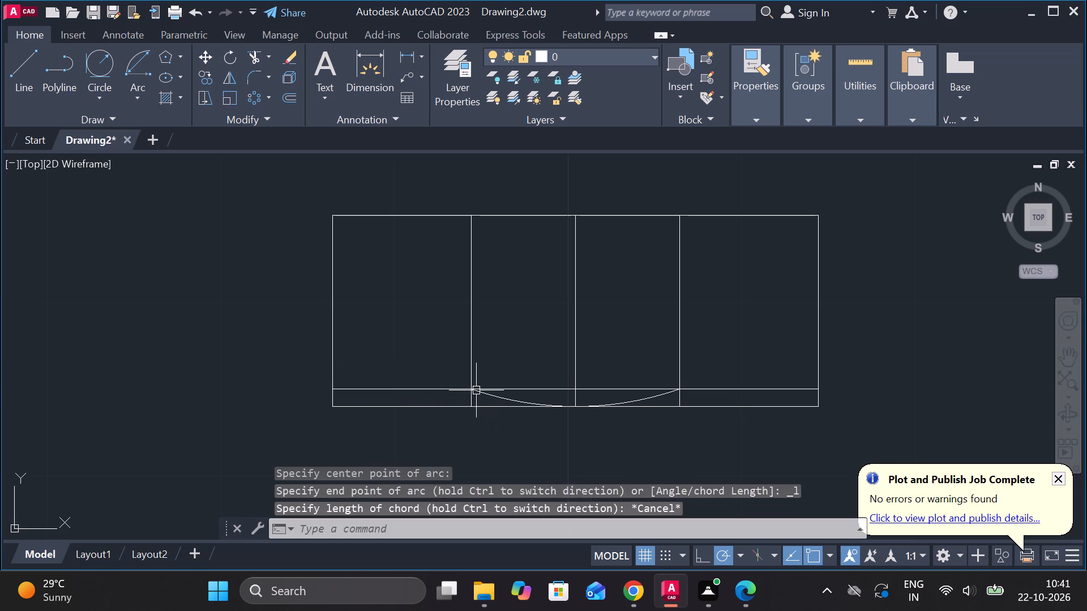
Draw a three-point arc from the left offset vertical's intersection with the offset horizontal, through the bottom edge about midway, to the rectangle's bottom-left corner.
key(space)
click(475, 391)
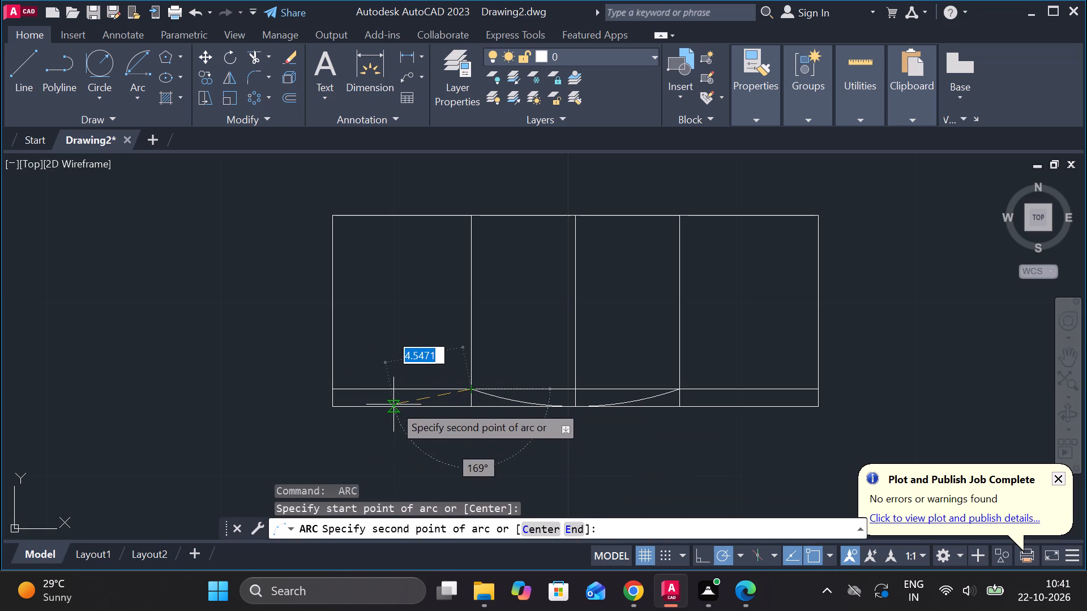
click(393, 405)
scroll(334, 405, up, 2)
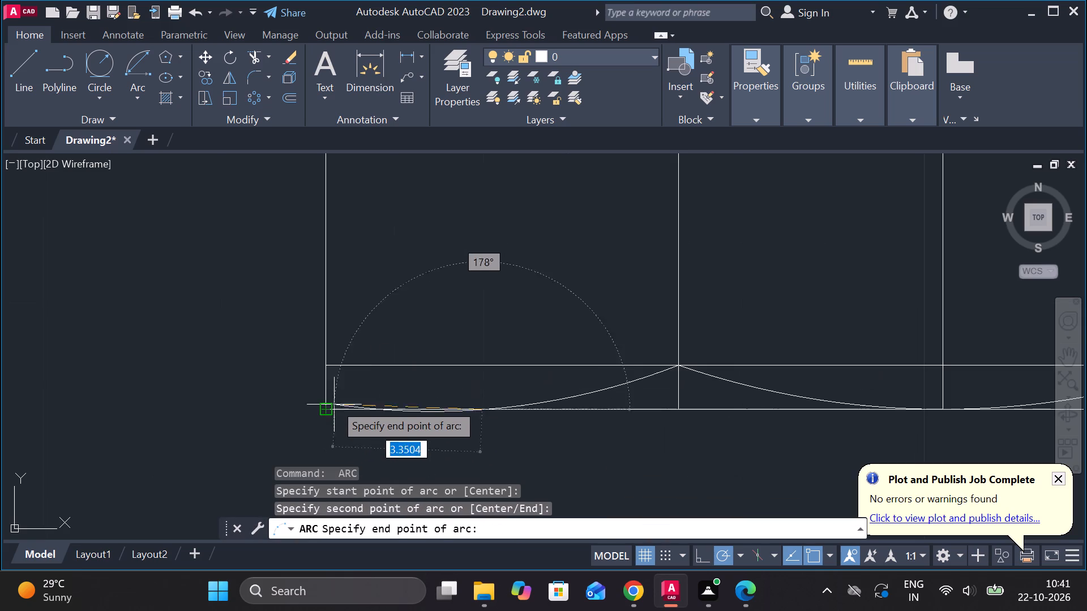
click(326, 404)
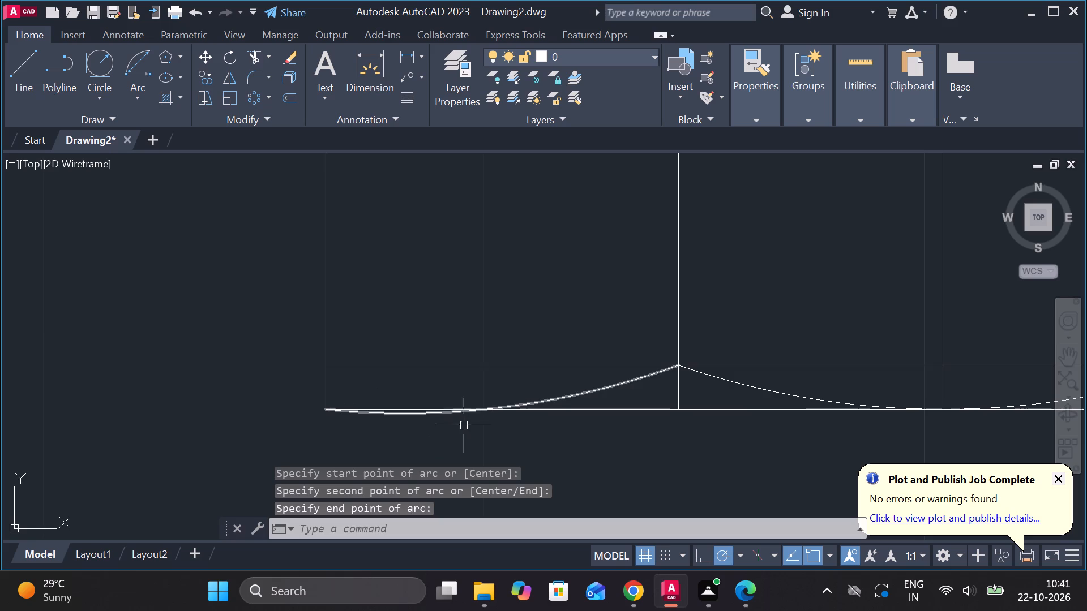
Erase the three-point arc just drawn in the rectangle's left section.
click(429, 415)
text(E)
key(space)
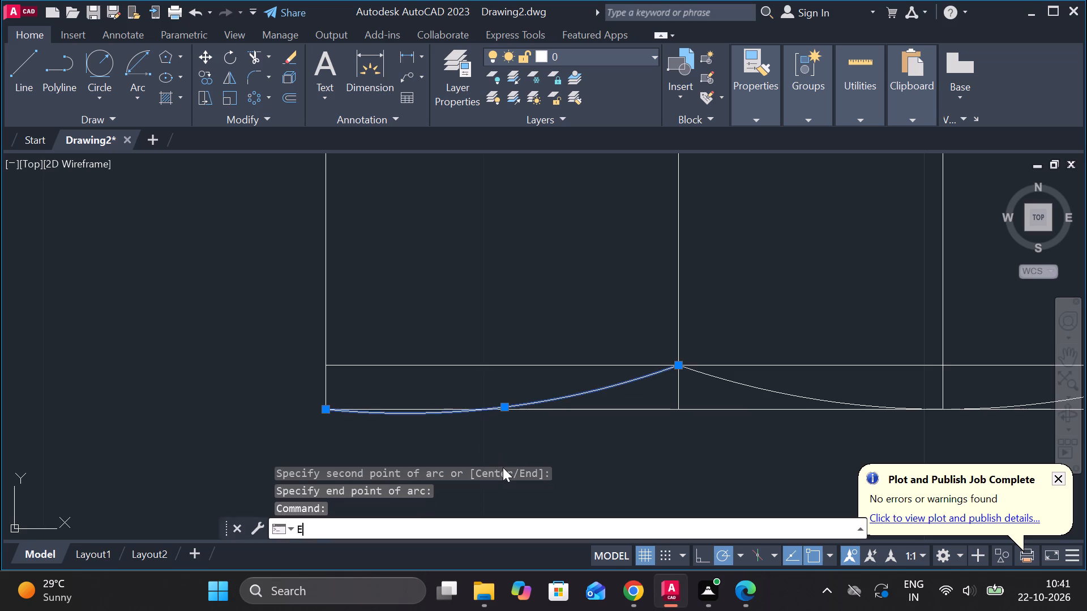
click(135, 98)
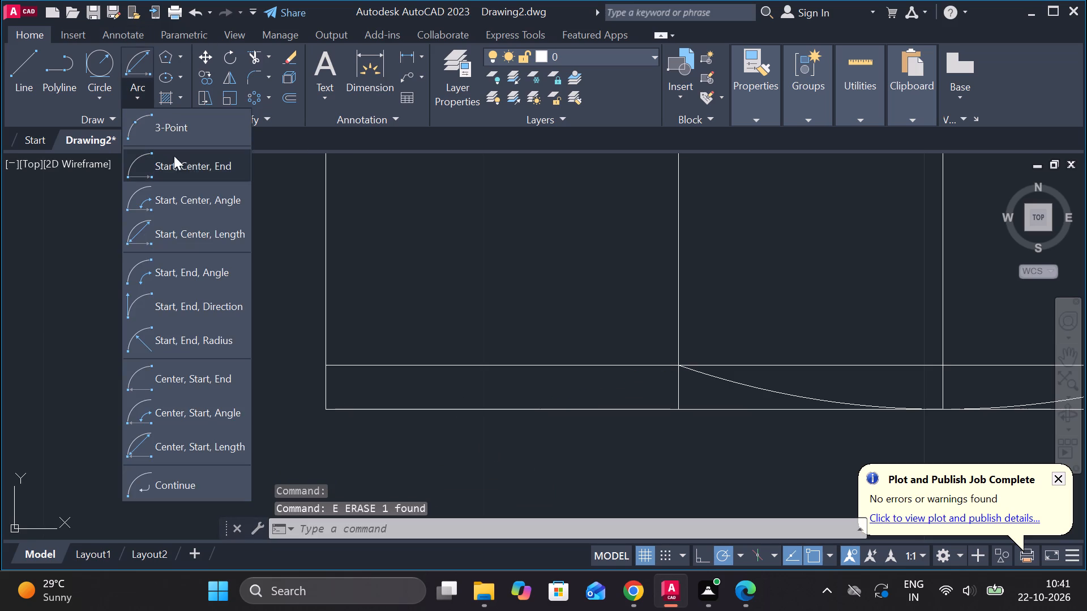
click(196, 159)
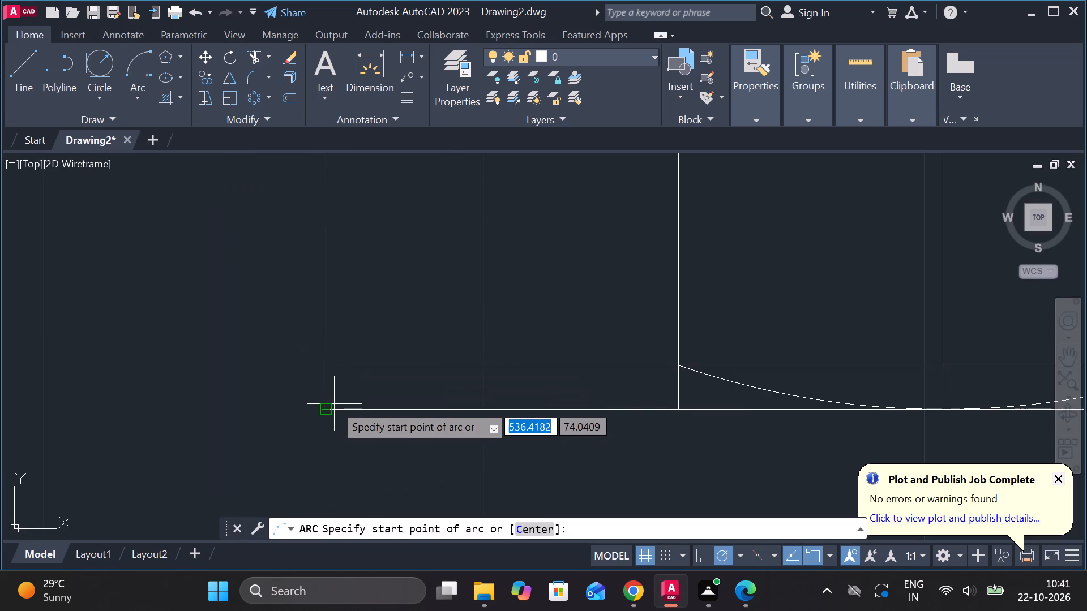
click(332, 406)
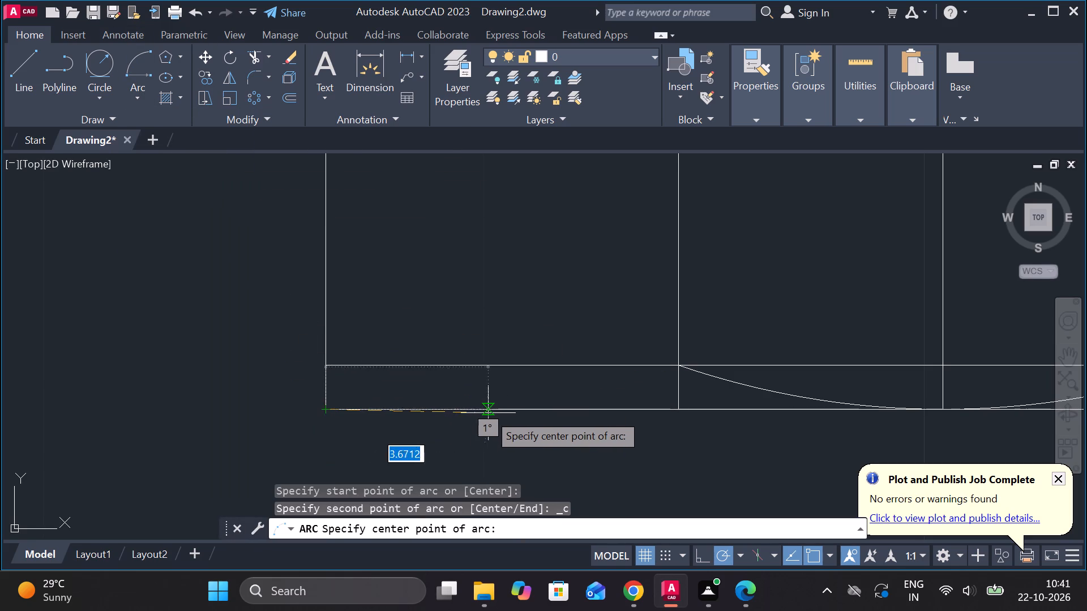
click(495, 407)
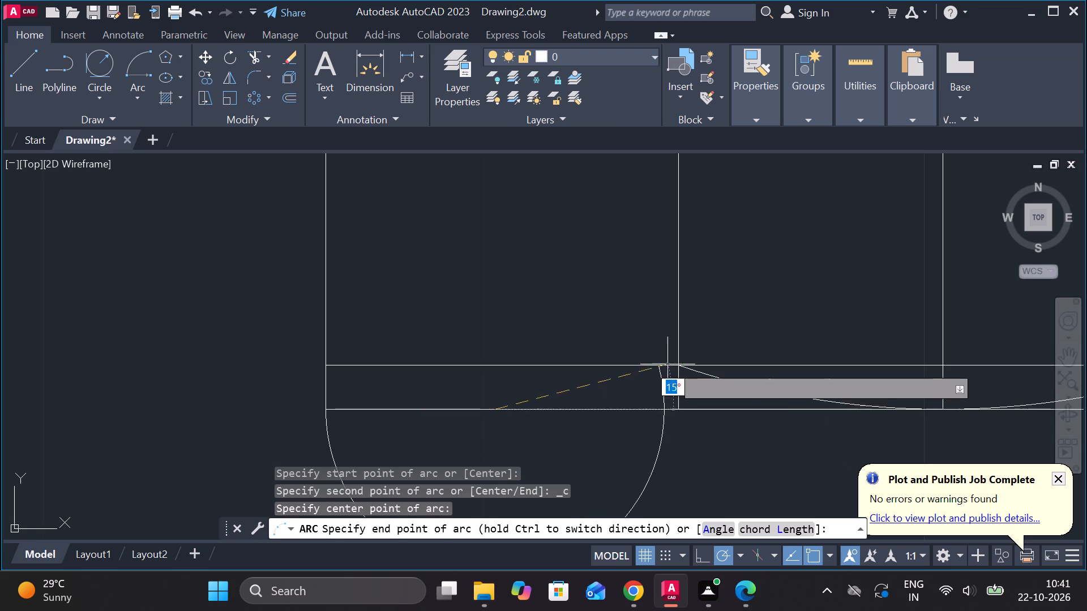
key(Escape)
Draw a three-point arc from the left offset vertical's intersection with the offset horizontal, through the bottom edge midway, to the offset horizontal's left end.
key(space)
click(678, 374)
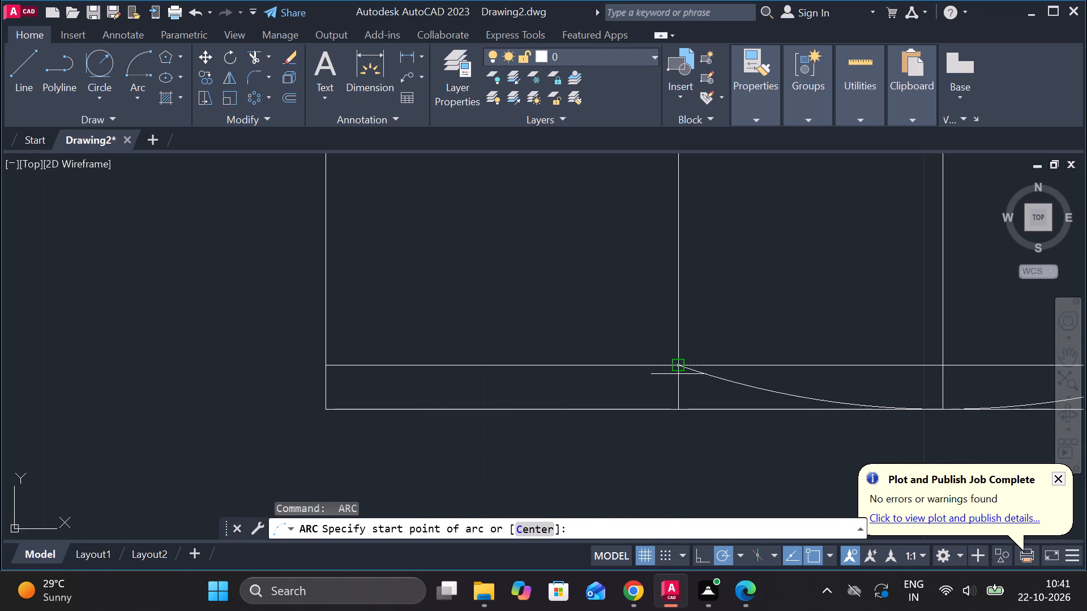
click(497, 411)
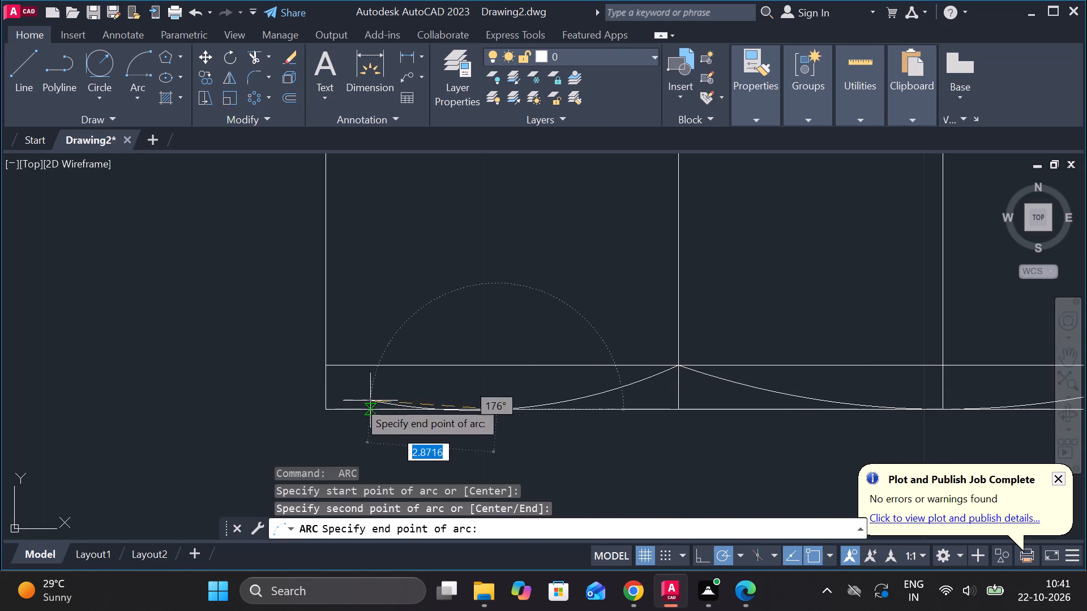
click(323, 373)
Mirror the left bottom arc about the rectangle's centre vertical line, keeping the original arc.
scroll(609, 428, down, 2)
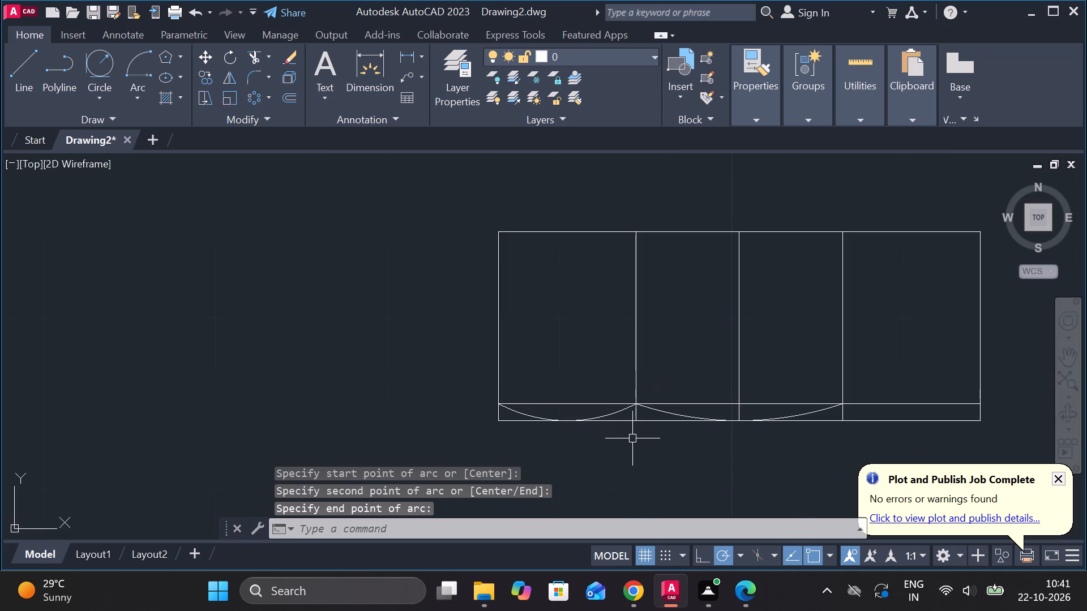
middle_drag(634, 439, 346, 364)
click(297, 341)
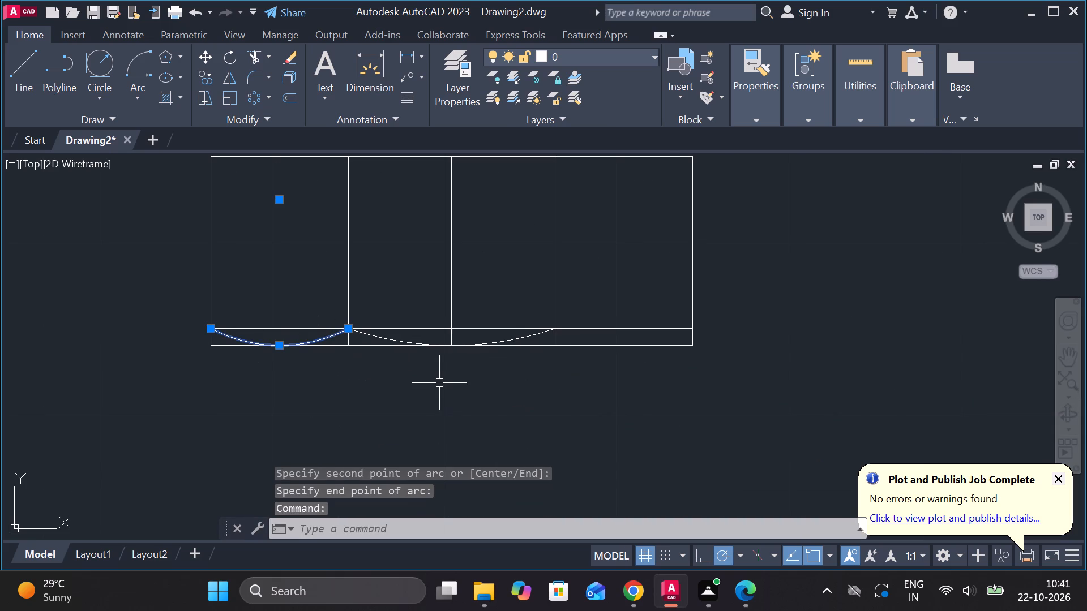
text(MI)
key(Return)
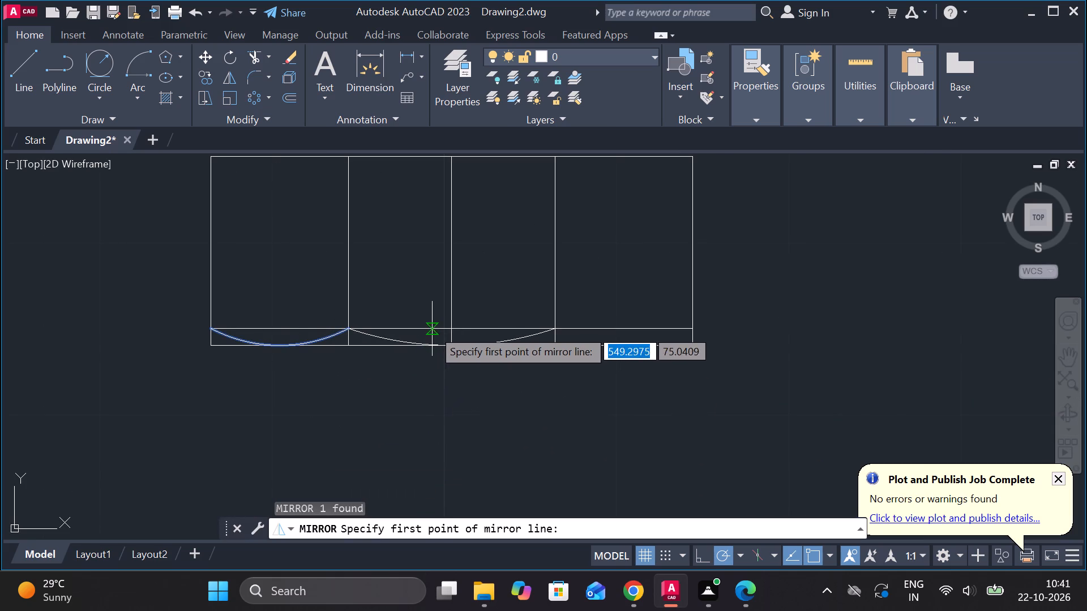
click(452, 325)
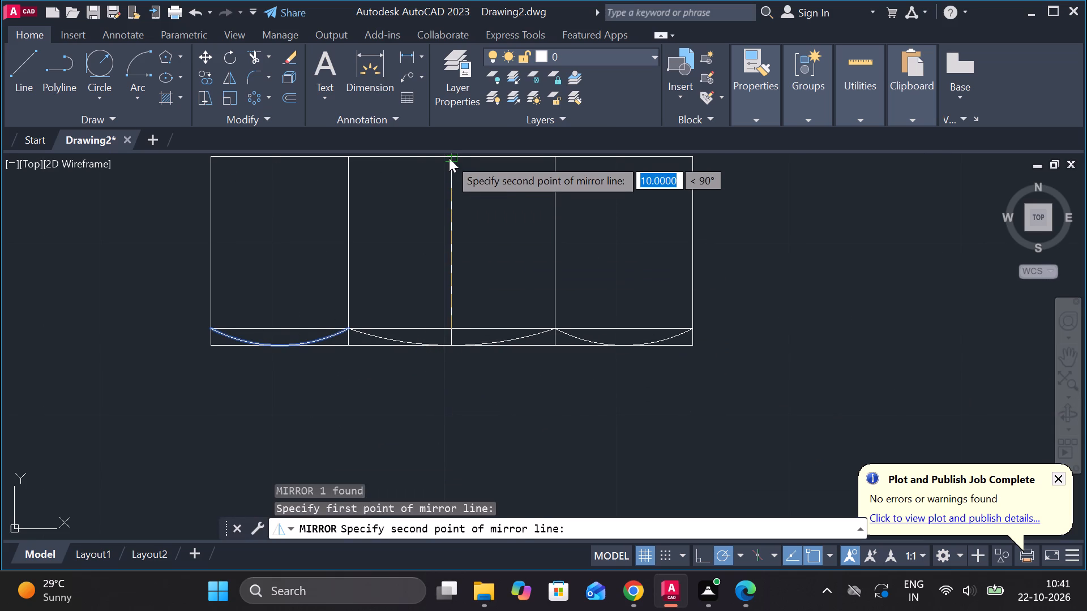
click(449, 158)
drag(482, 221, 449, 158)
scroll(532, 261, down, 2)
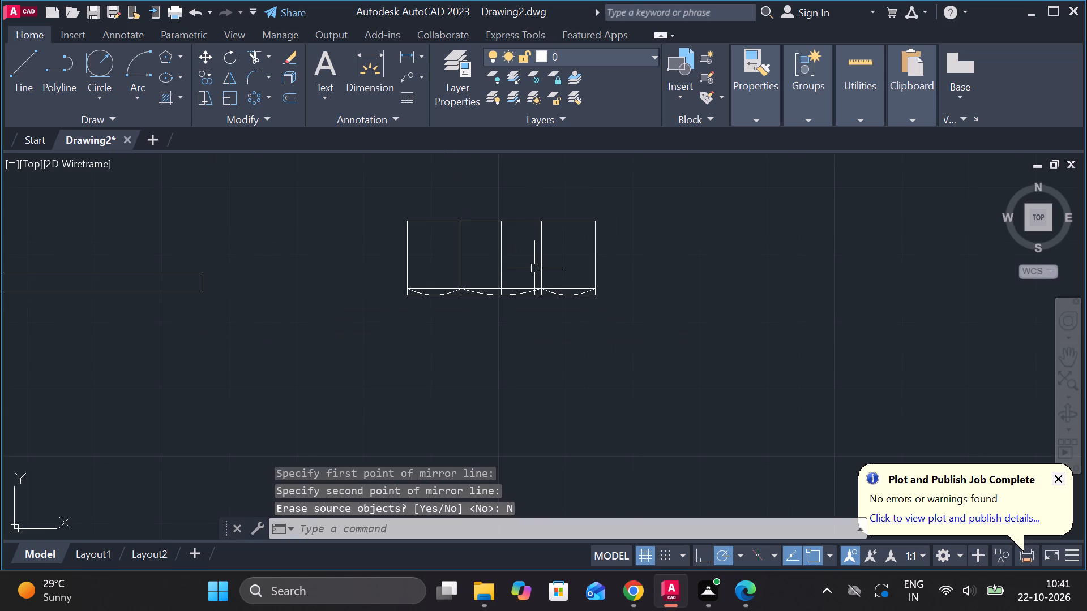
Trim the rectangle's two bottom corners outside the outer arcs, below the offset horizontal.
scroll(529, 259, up, 1)
middle_drag(524, 300, 590, 352)
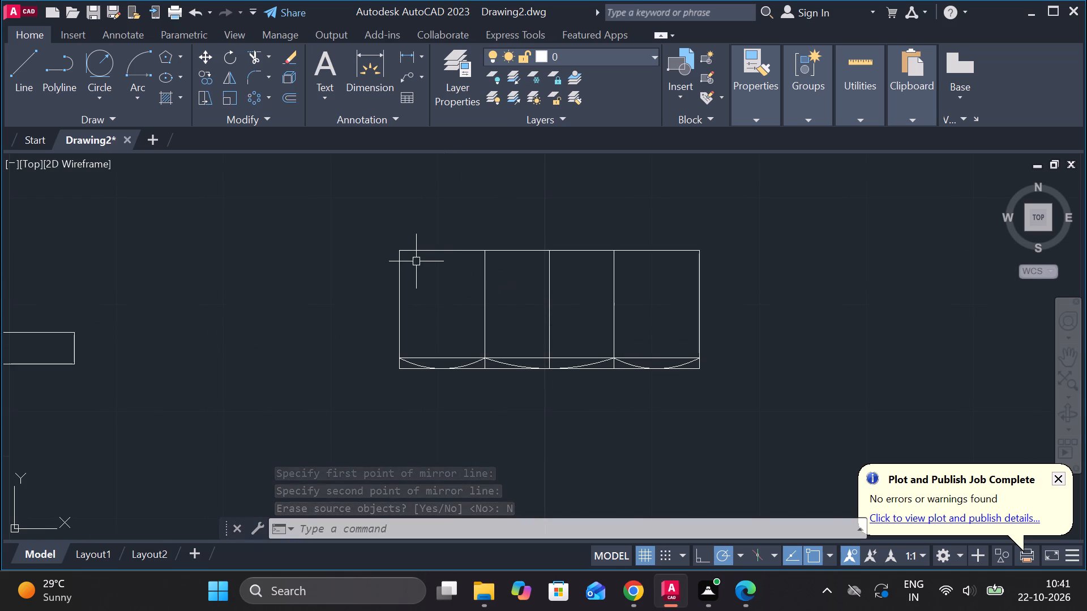
scroll(445, 429, up, 1)
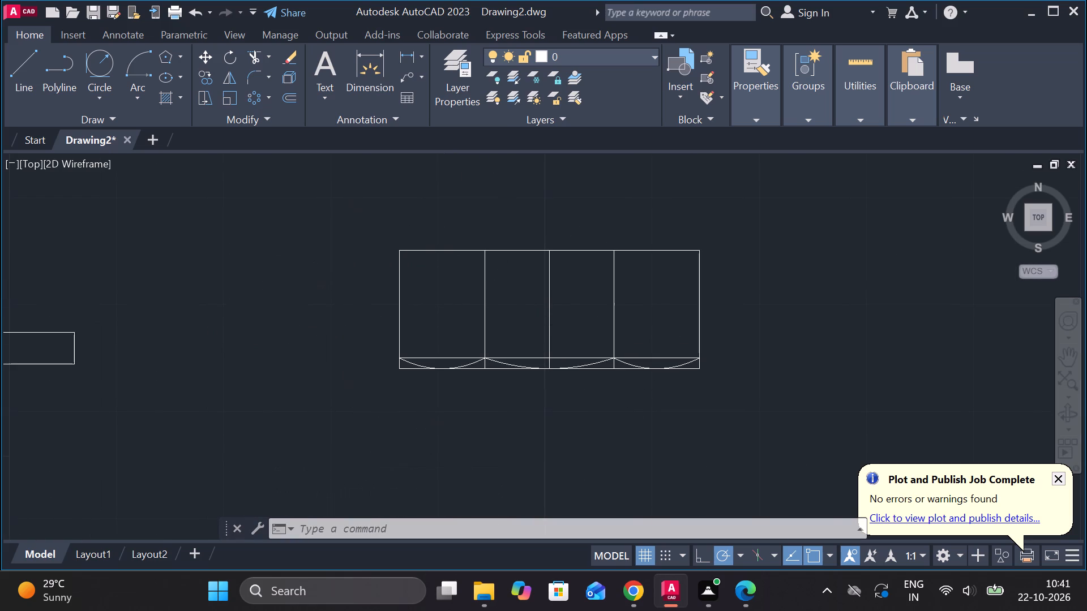
text(TR)
key(space)
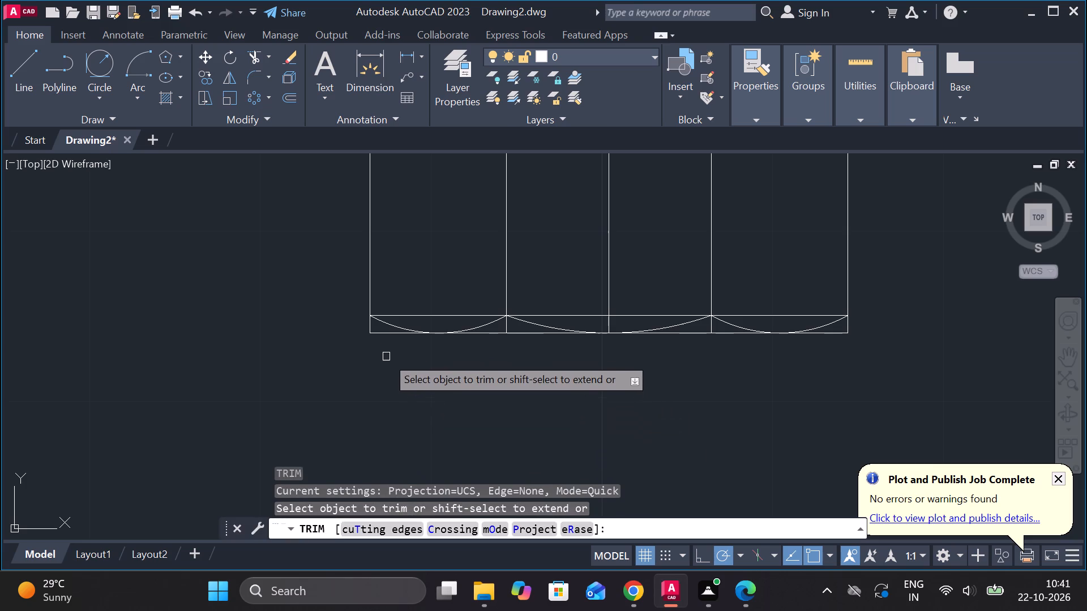
click(369, 325)
click(388, 335)
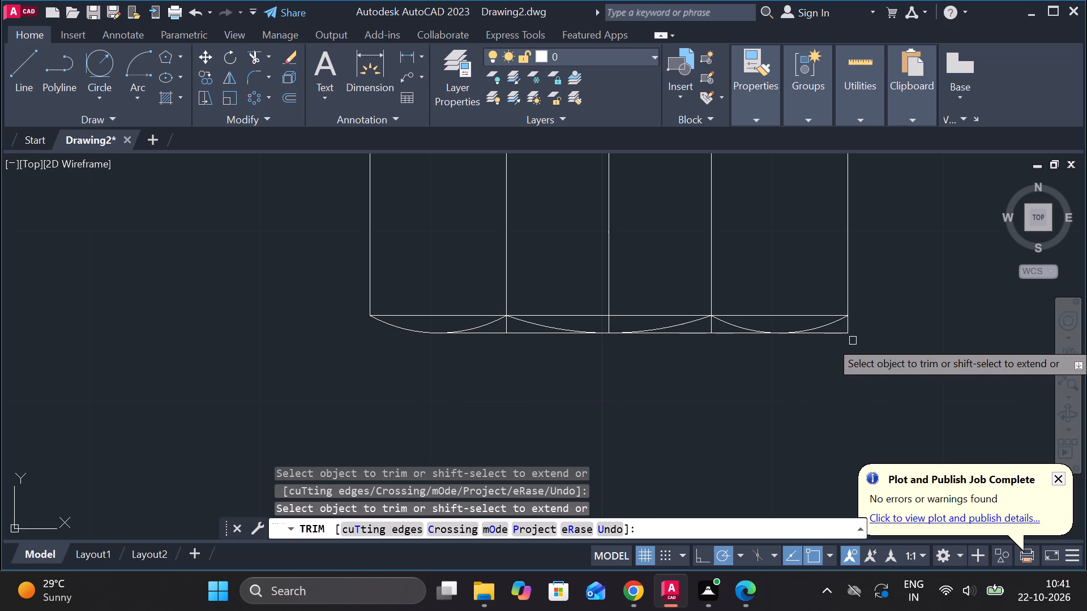
click(853, 341)
click(849, 337)
click(845, 333)
click(846, 330)
scroll(850, 348, down, 2)
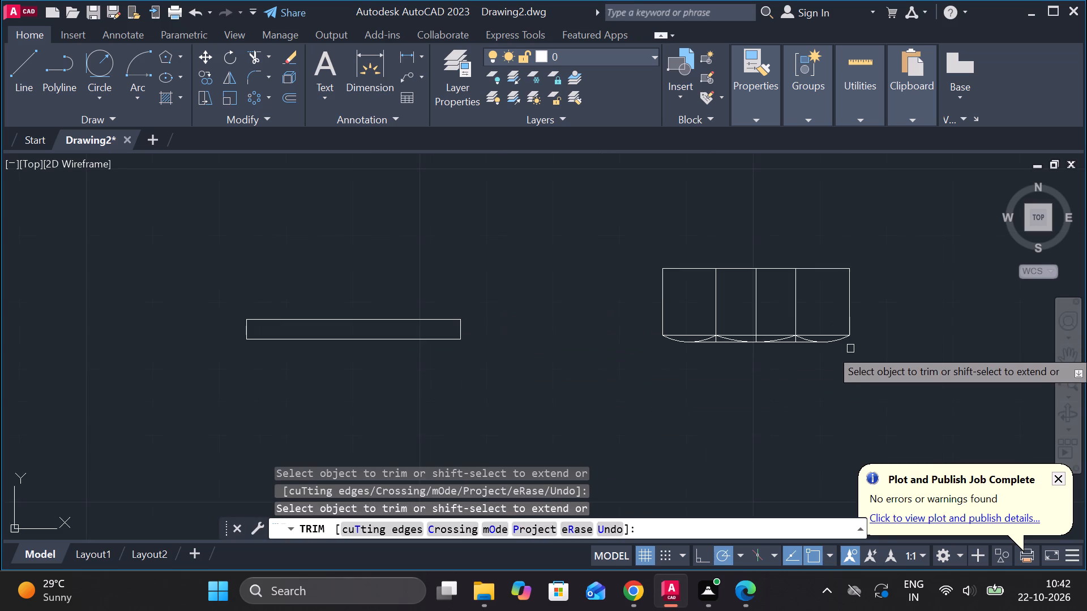
middle_drag(797, 388, 728, 389)
scroll(797, 388, down, 1)
key(Escape)
Move the whole 28 by 11 view so its top-edge midpoint meets the bottom-edge midpoint of the 32 by 3 rectangle.
drag(596, 272, 641, 292)
click(820, 410)
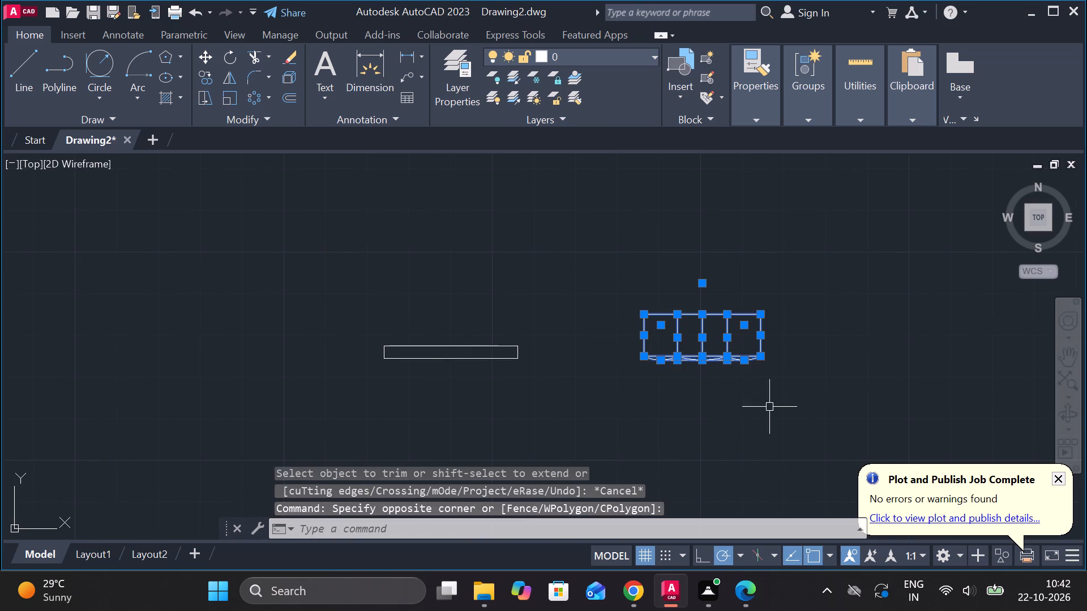
key(m)
key(Return)
click(704, 319)
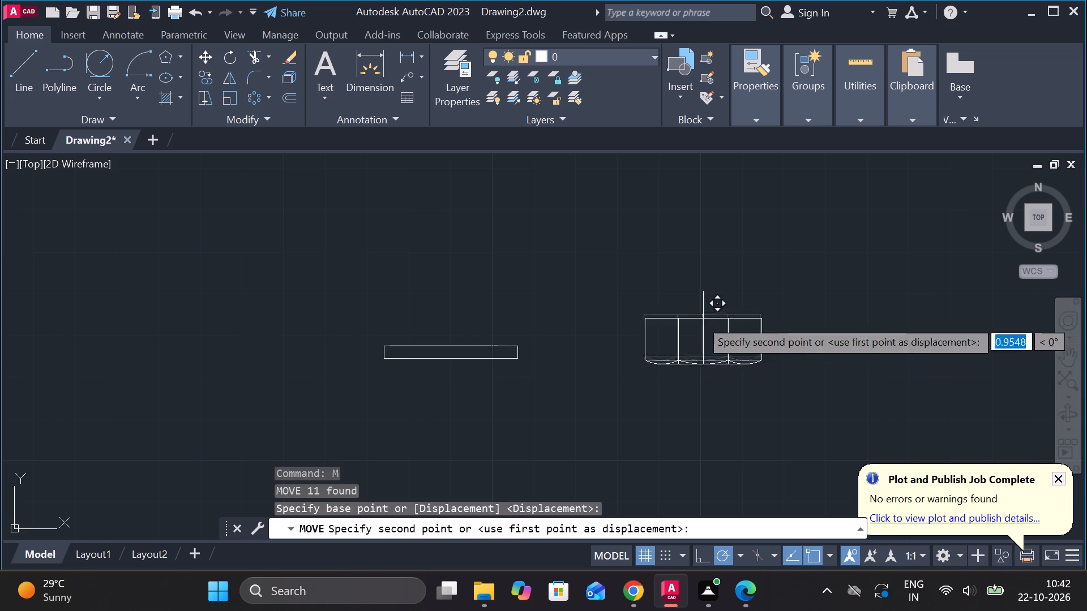
click(445, 358)
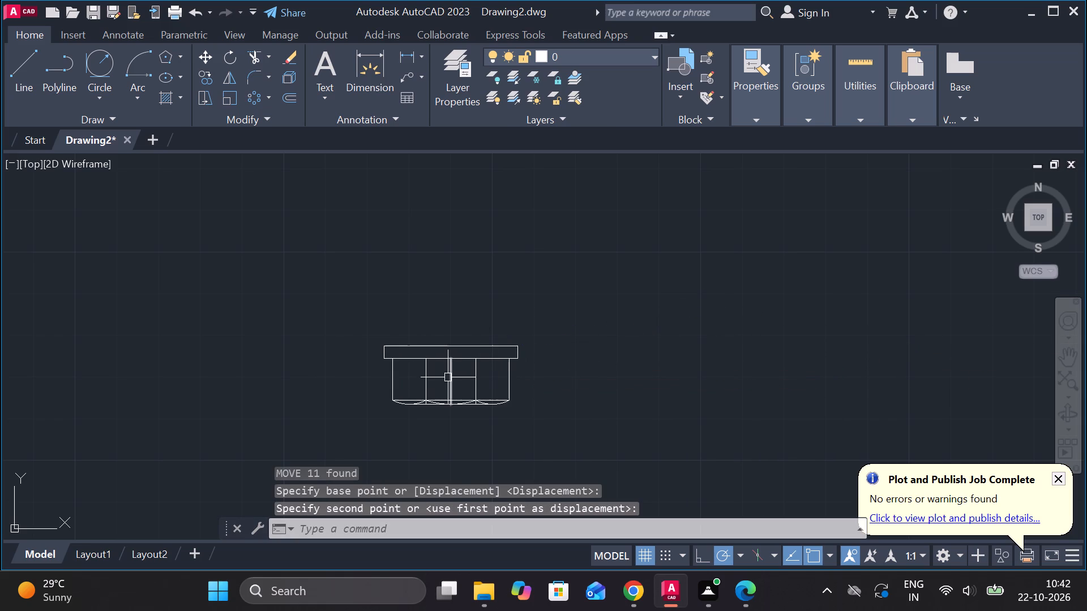
Erase the centre vertical line of the 28 by 11 view.
click(448, 377)
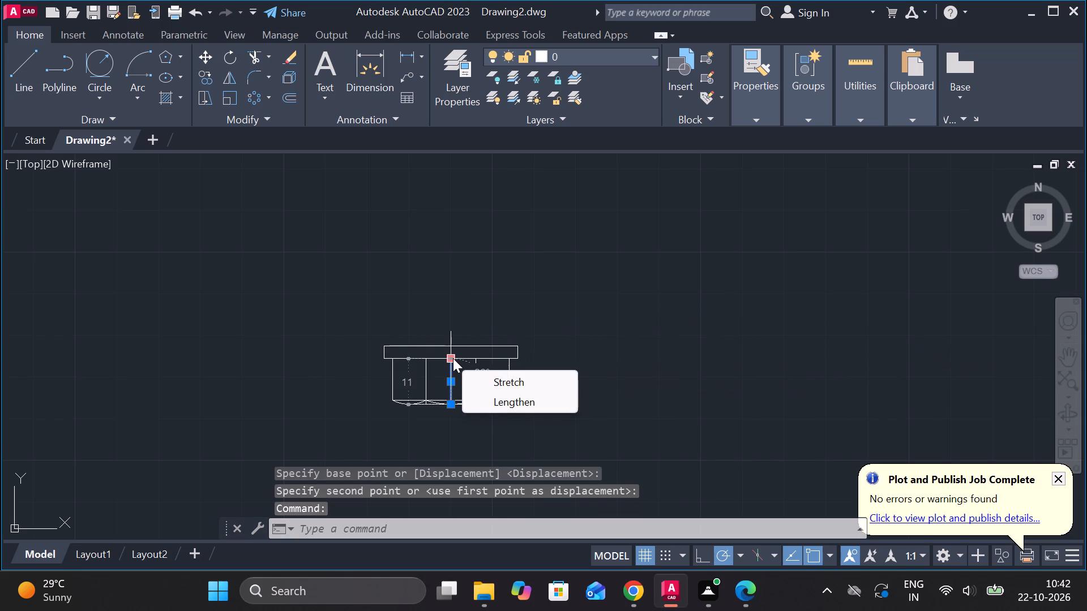
click(453, 358)
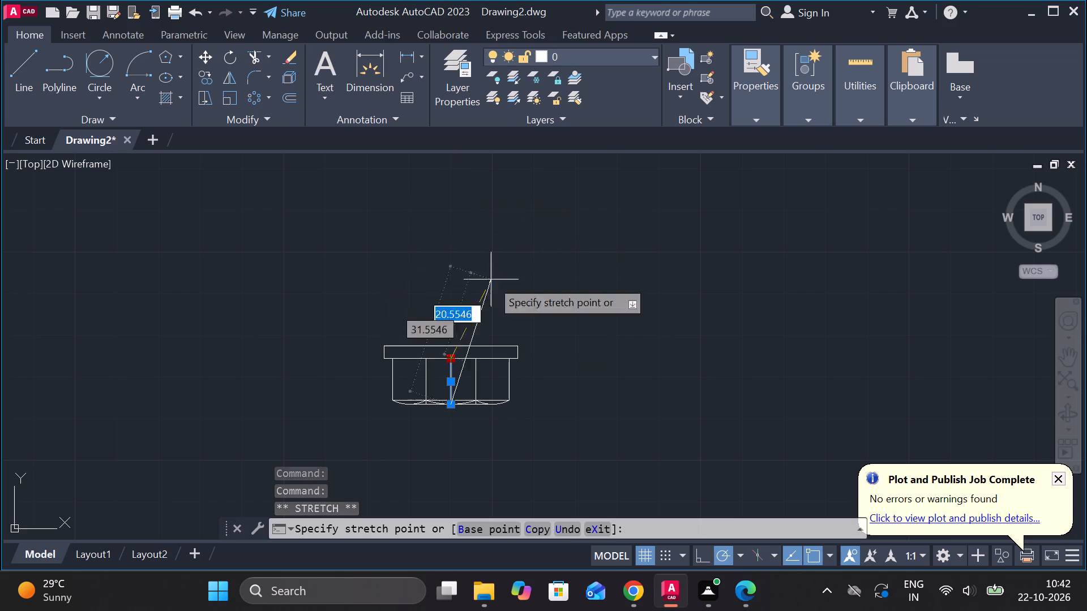
key(Escape)
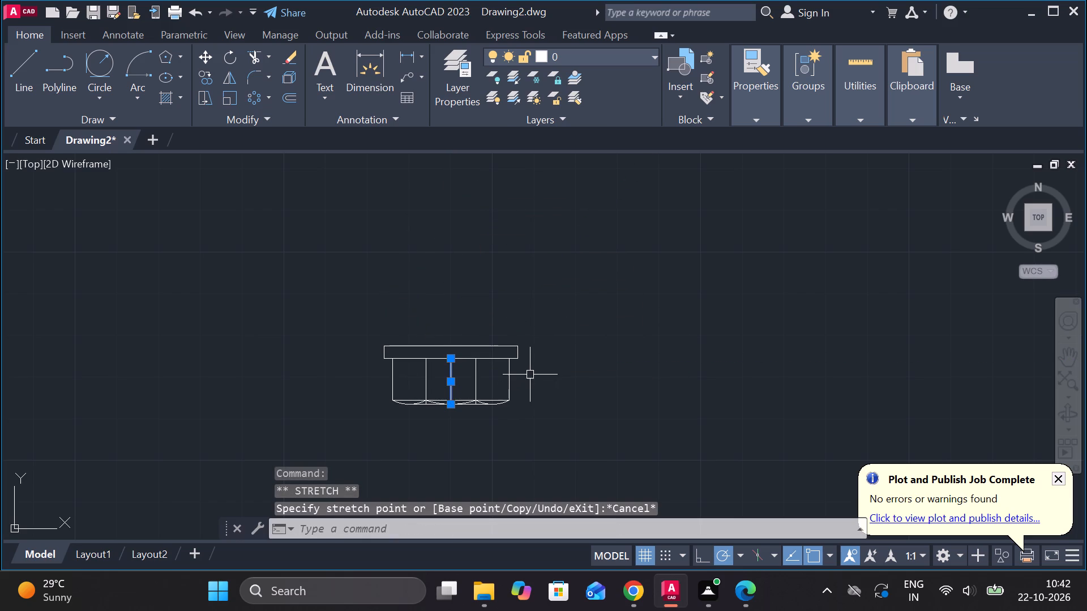
text(E)
key(space)
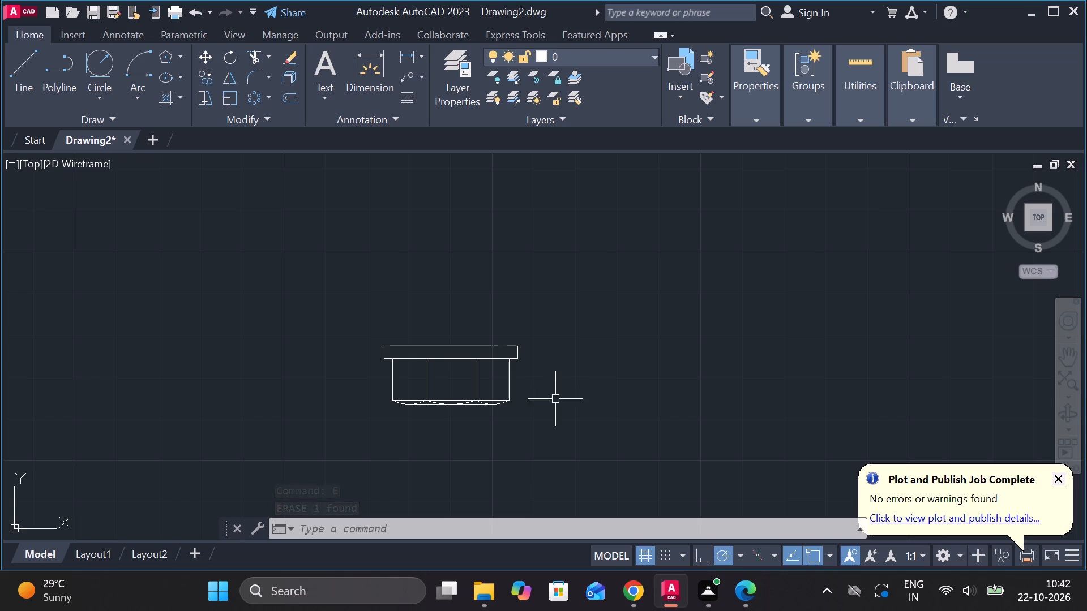
Start a line at the middle bottom arc's midpoint and try a 154 segment straight up through the head.
key(l)
key(Return)
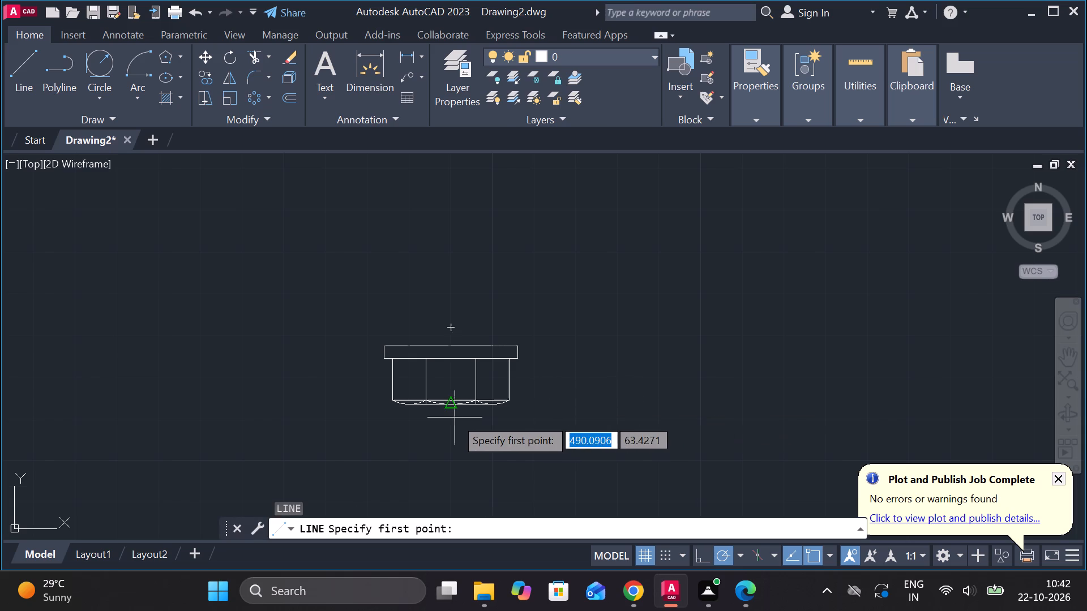
scroll(455, 418, up, 3)
click(426, 371)
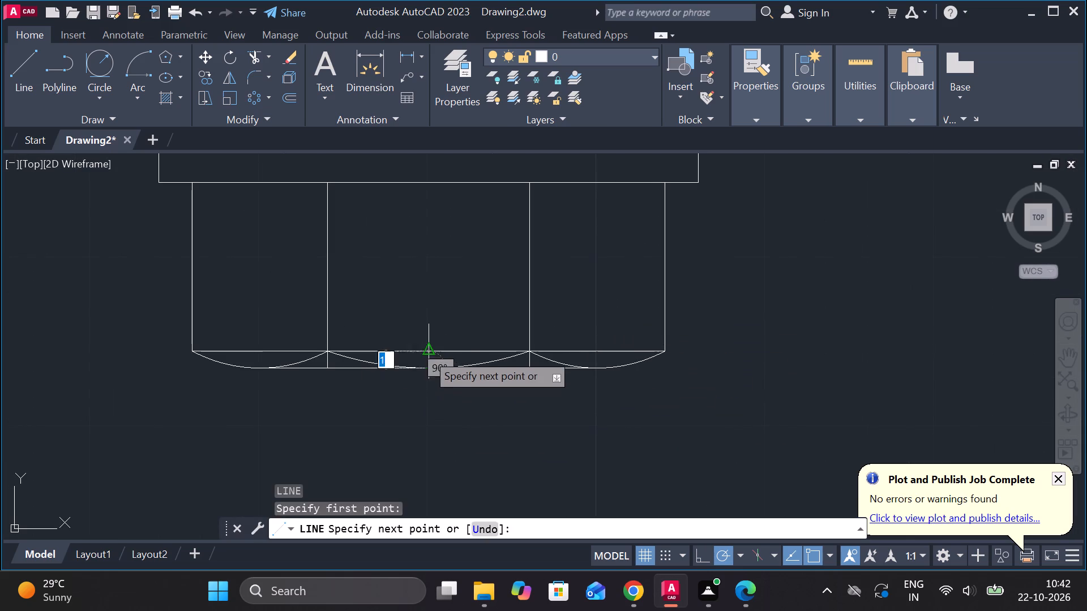
scroll(426, 353, down, 3)
middle_drag(430, 353, 411, 472)
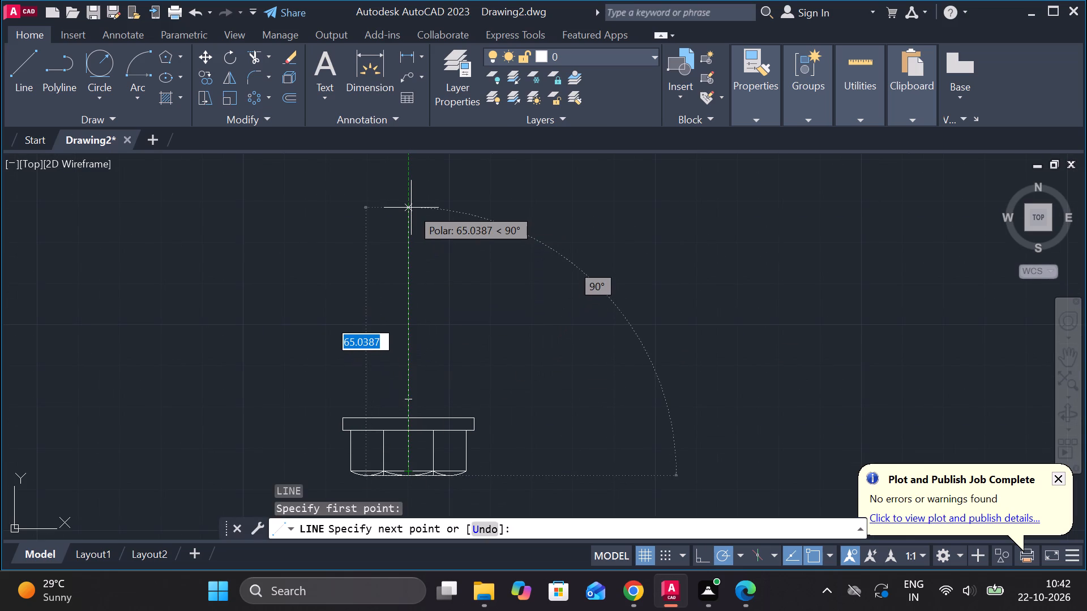
text(154)
key(Return)
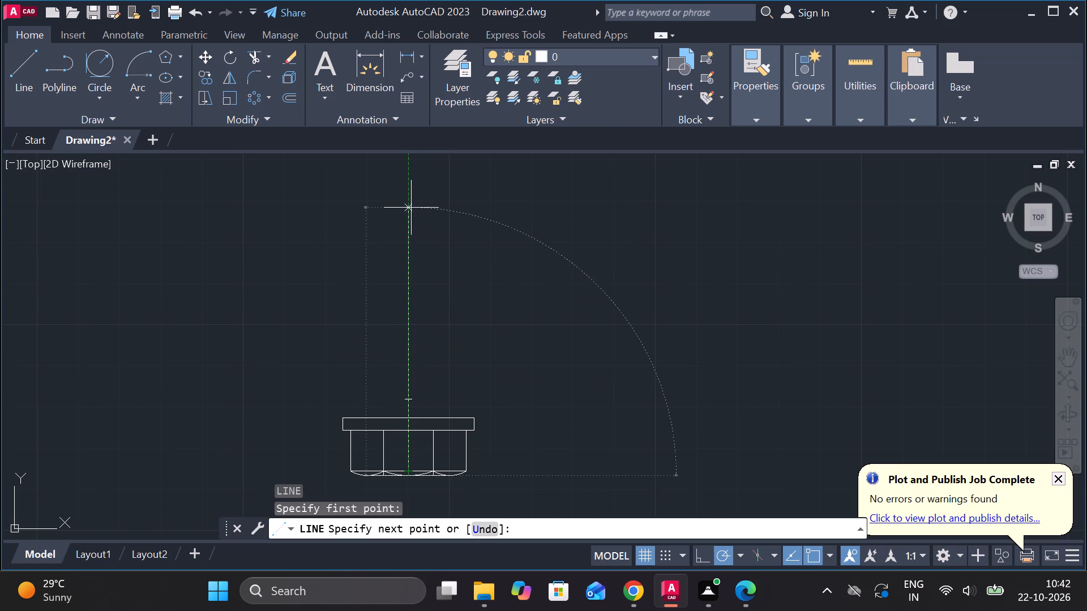
scroll(435, 244, down, 2)
middle_drag(457, 258, 464, 360)
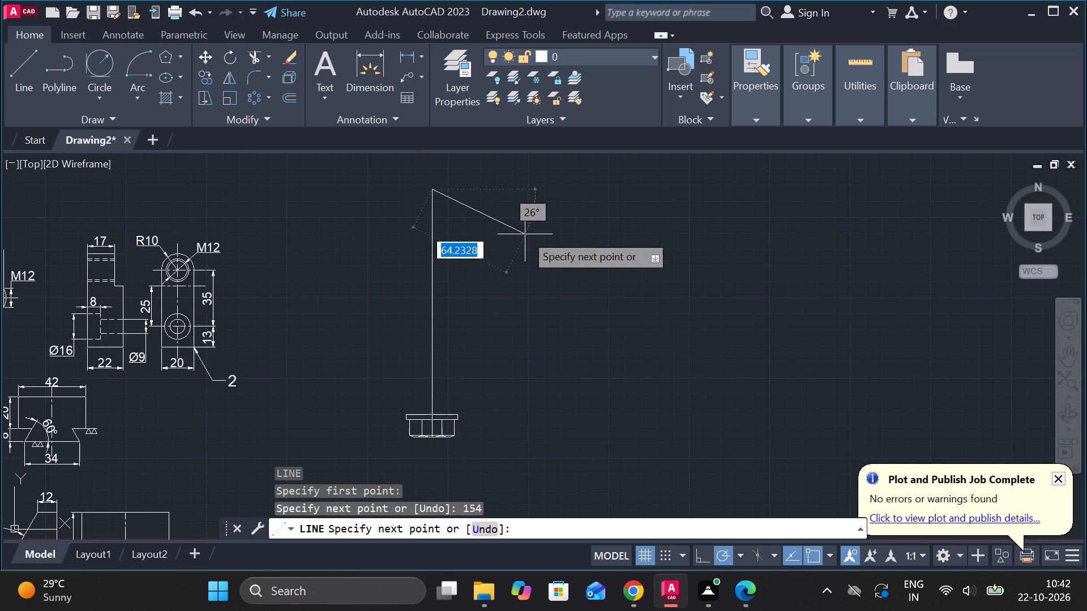
Undo the vertical segment and redraw it 54 long, continuing 6 horizontally to the right from its top.
key(ctrl+z)
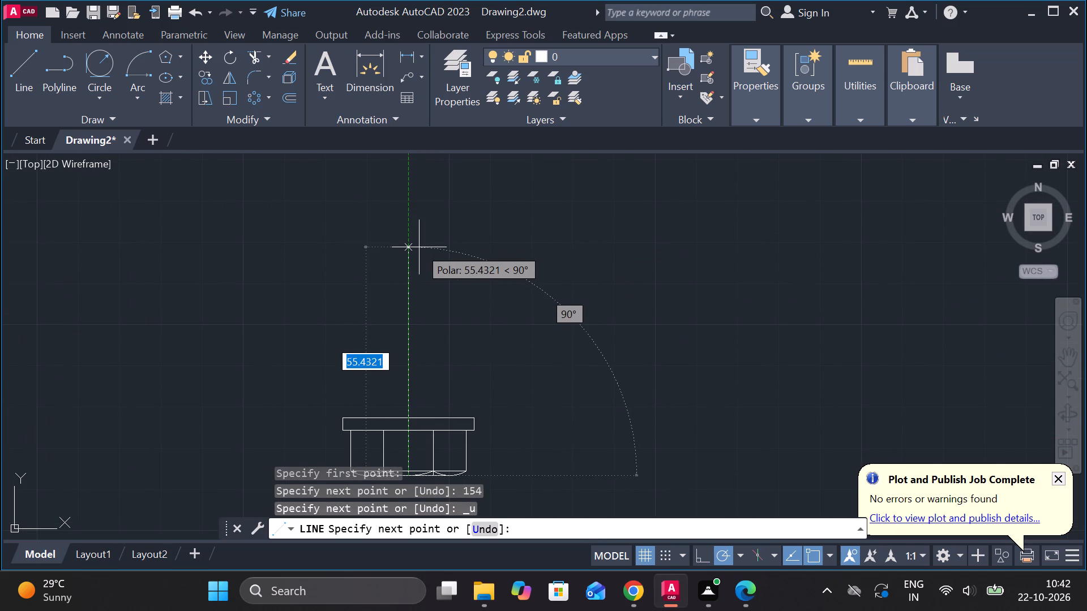
text(54)
key(space)
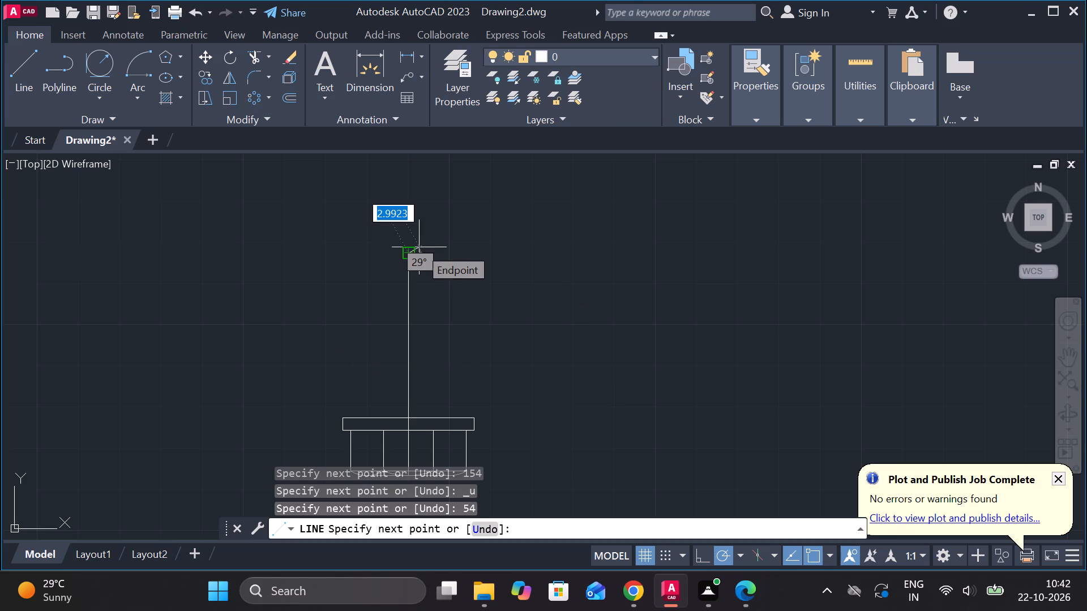
key(6)
key(Return)
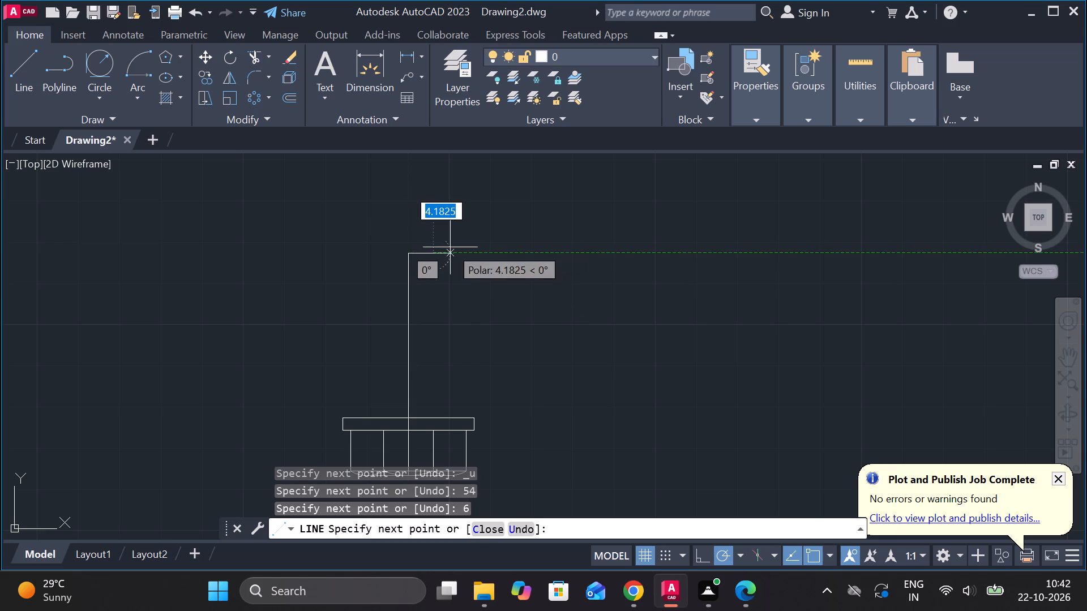
key(Escape)
Draw a 6 long horizontal line to the left from the top of the bolt's vertical centre line.
key(l)
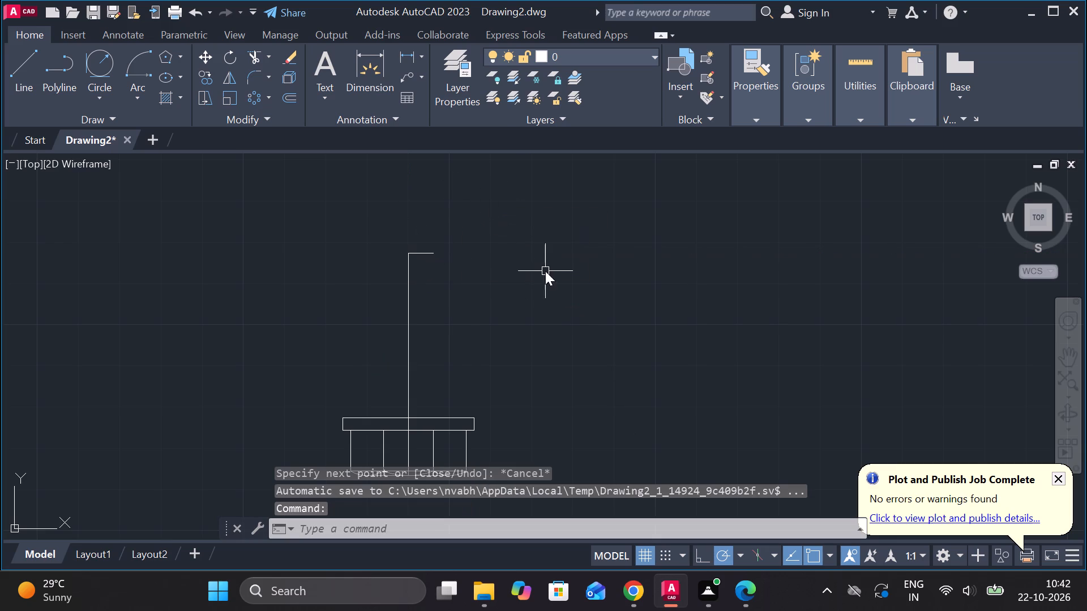
key(Return)
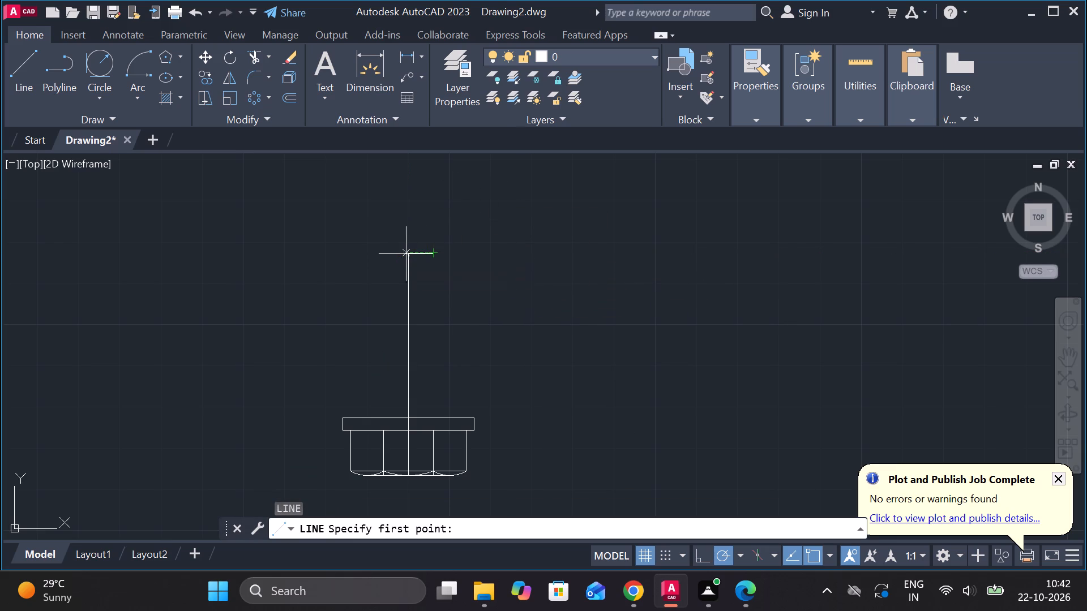
click(409, 254)
key(6)
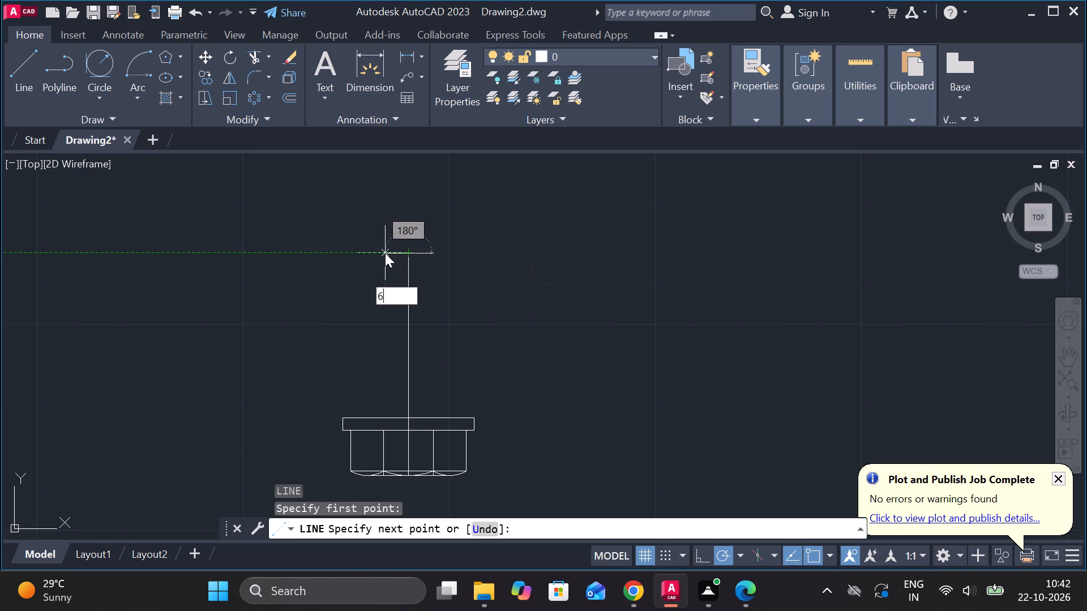
key(Return)
key(Escape)
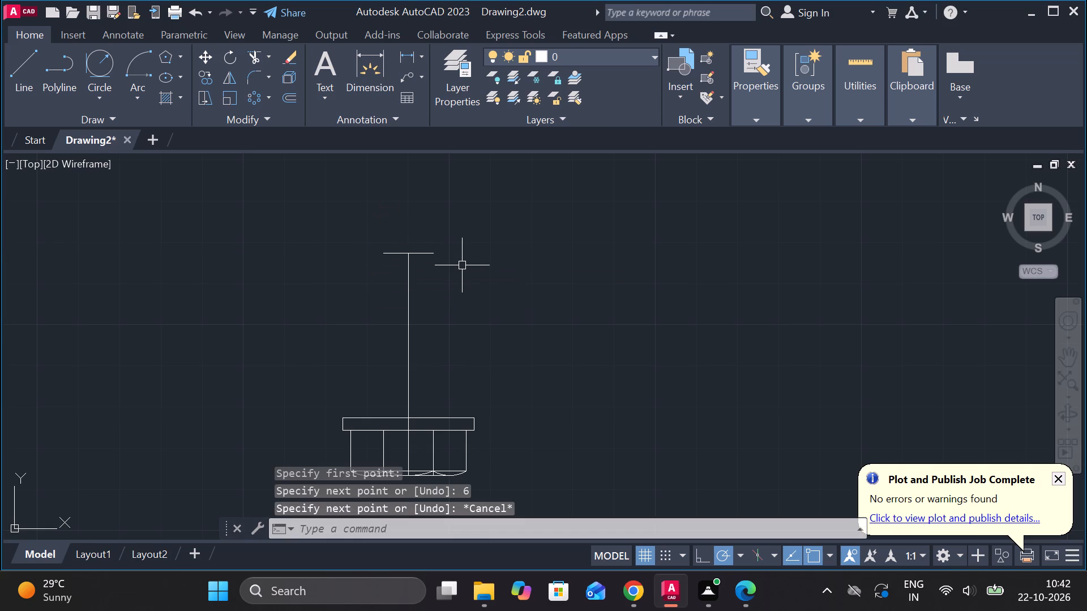
Draw the two vertical shank sides from the ends of the top line down to the collar's top edge.
key(l)
key(Return)
middle_drag(476, 278, 478, 241)
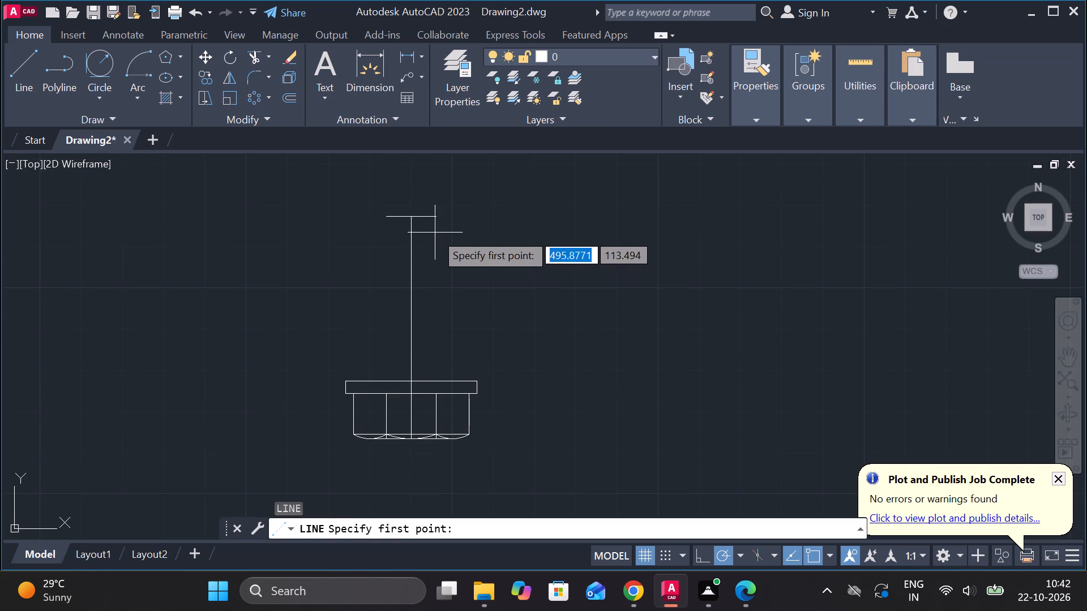
click(434, 227)
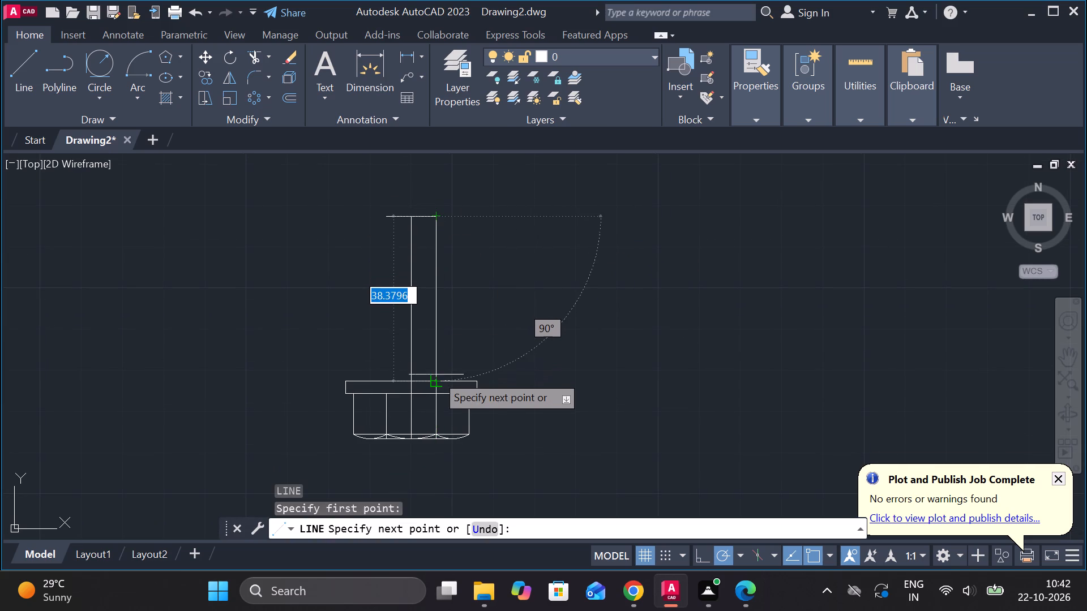
click(436, 381)
key(Escape)
key(space)
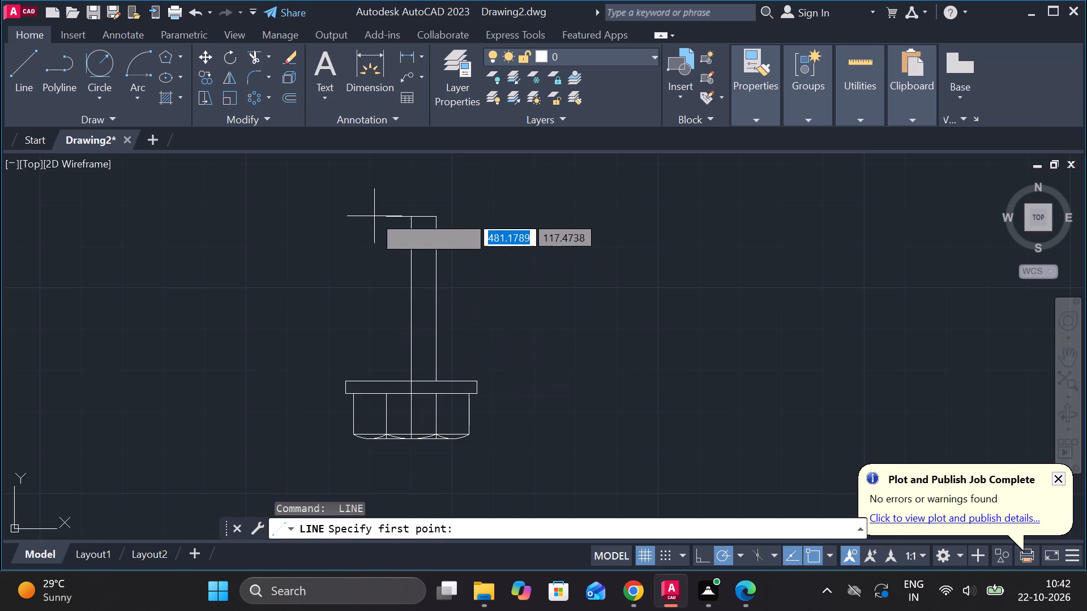
click(383, 214)
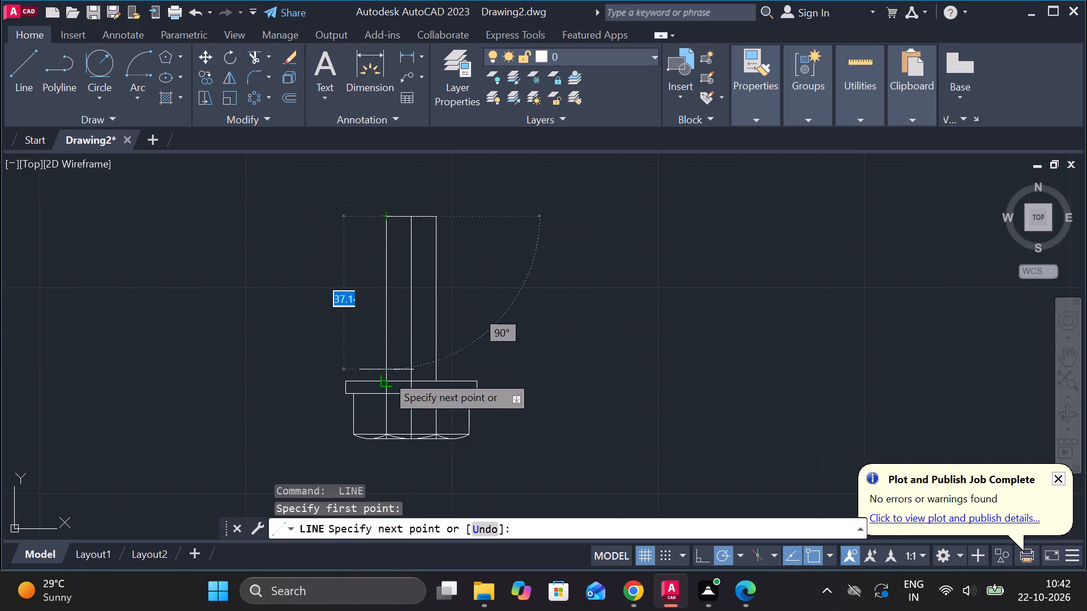
click(386, 377)
key(Escape)
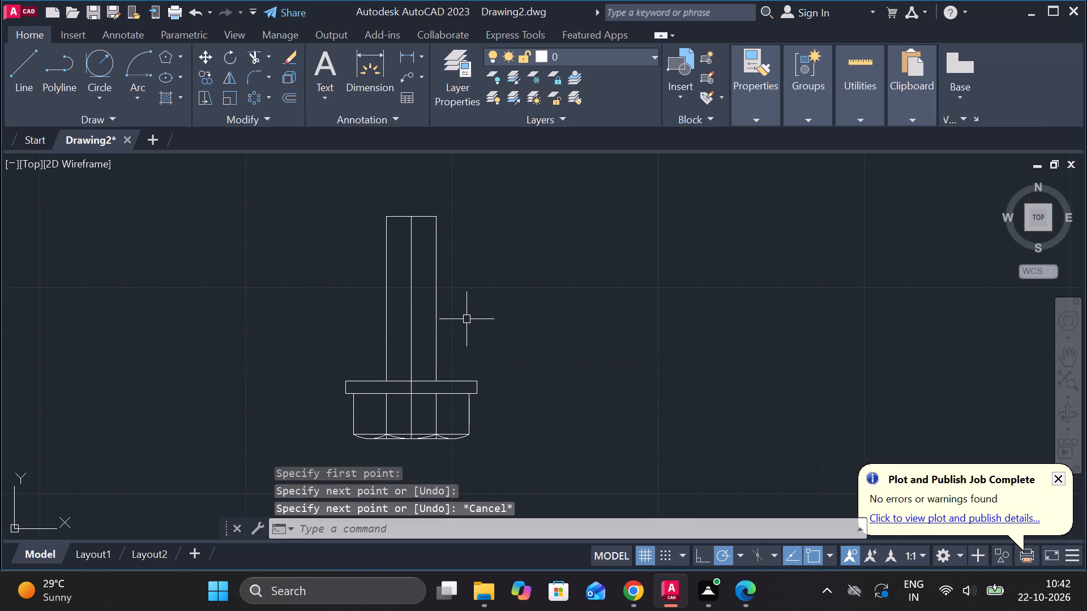
Offset the collar's top edge 16 upward across the shank.
middle_drag(497, 323, 504, 325)
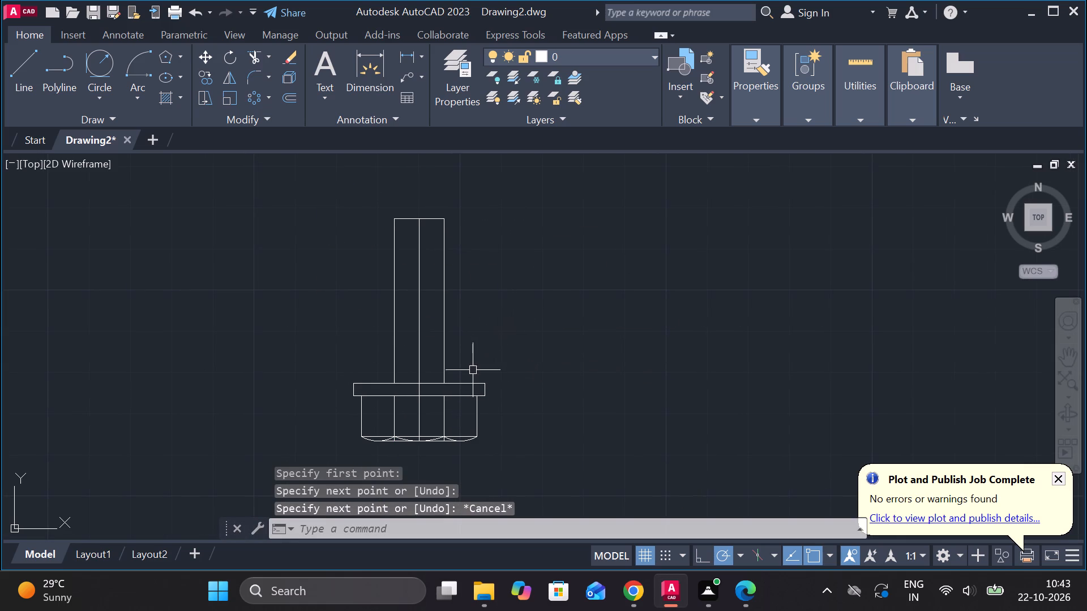
click(463, 386)
key(o)
key(Return)
key(Return)
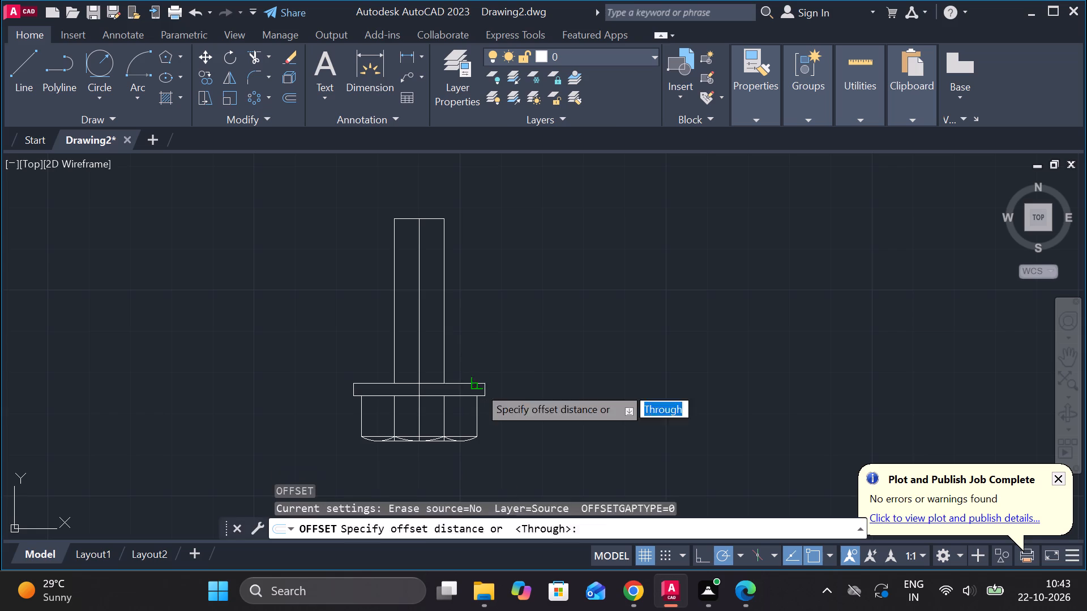
text(16)
key(Return)
key(Escape)
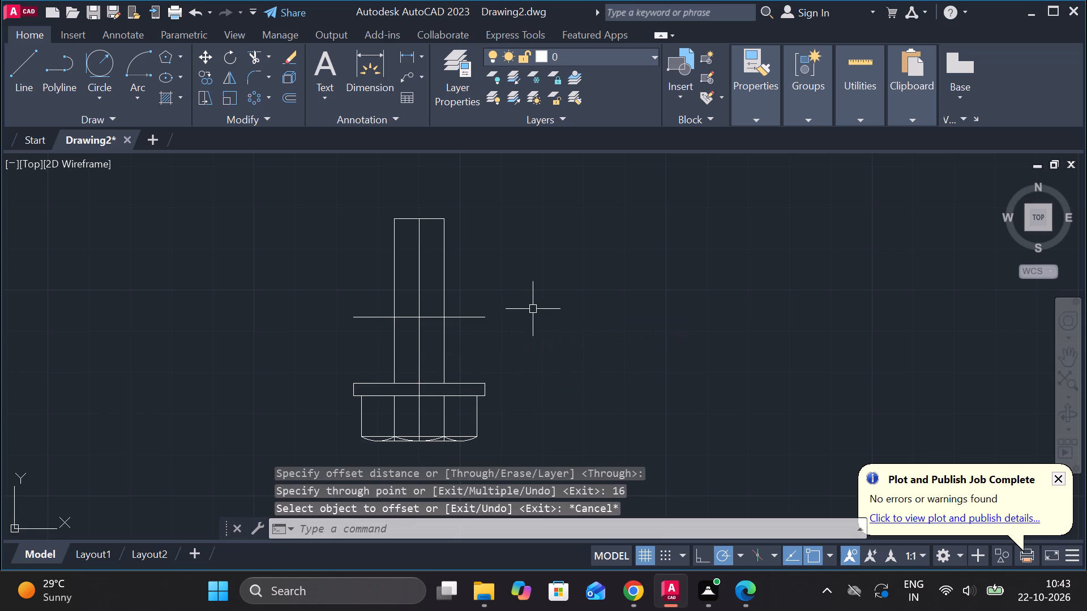
Trim the offset horizontal line's overhangs outside both shank sides.
text(TR)
key(space)
drag(480, 285, 468, 337)
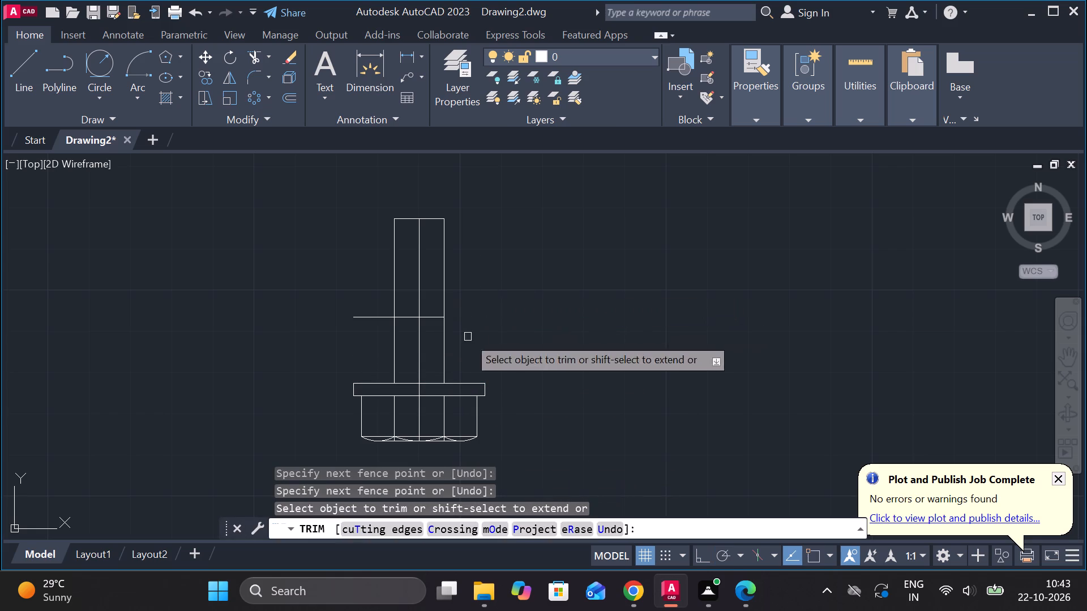
drag(357, 294, 366, 346)
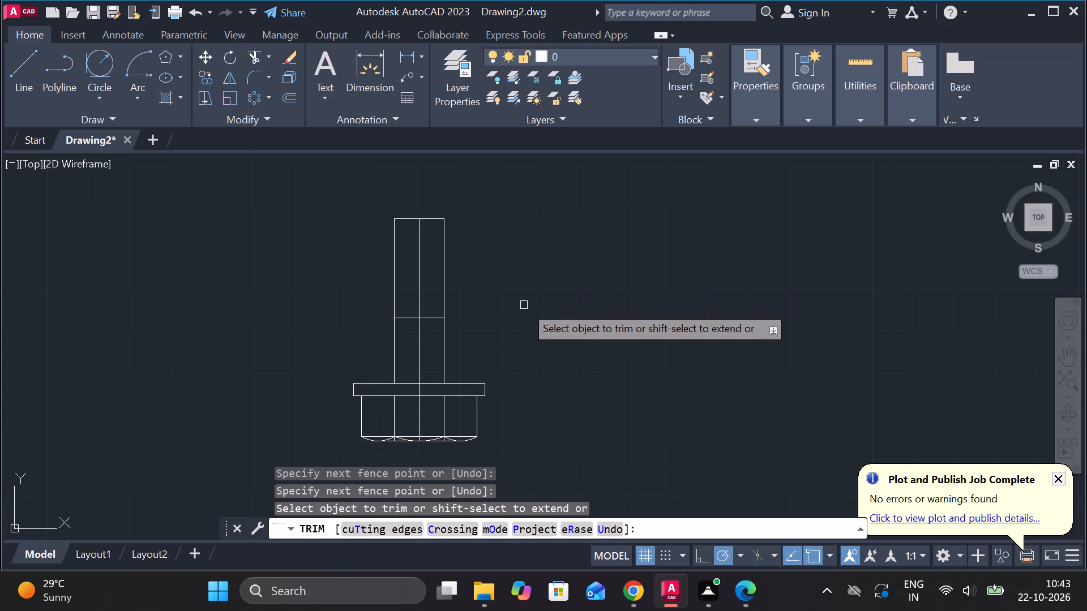
key(Escape)
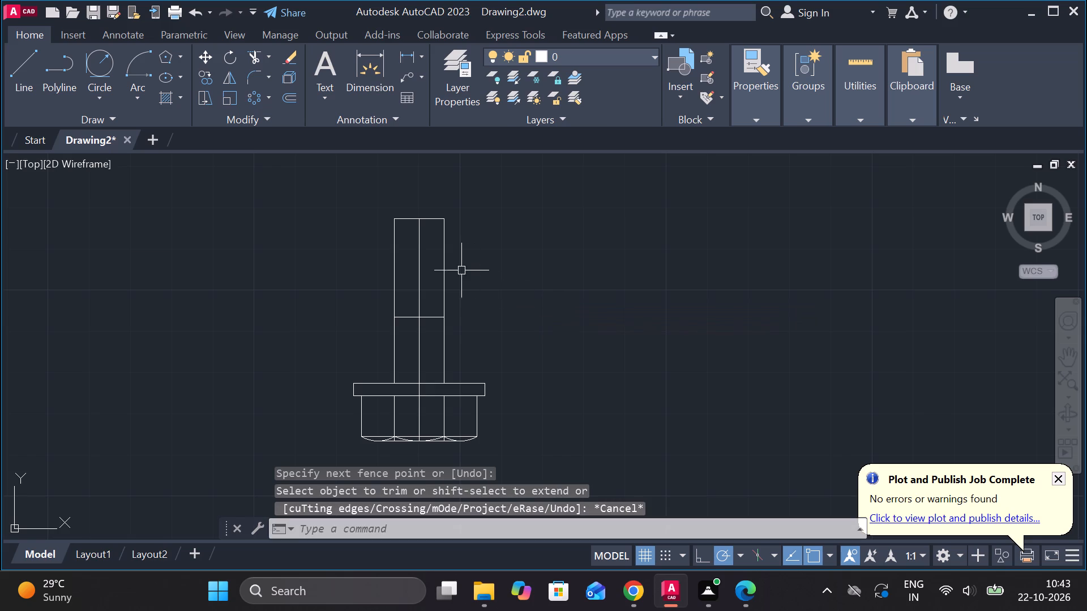
click(445, 261)
key(Escape)
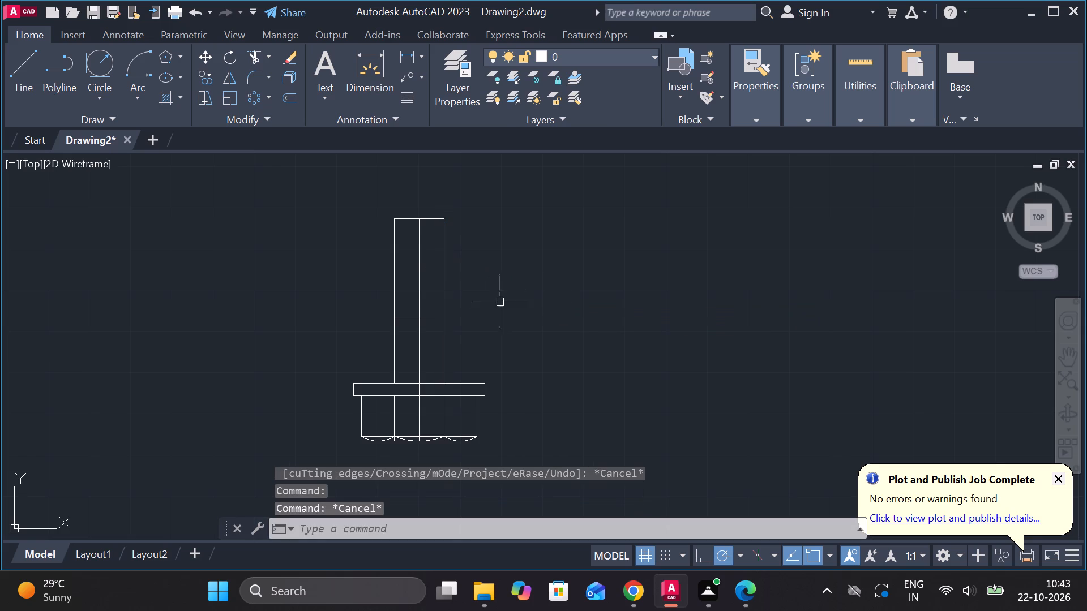
Check the spacing between the paired dashed thread lines of the vertical hole in the separate undimensioned part 4 view.
scroll(505, 260, down, 2)
middle_drag(401, 322, 707, 292)
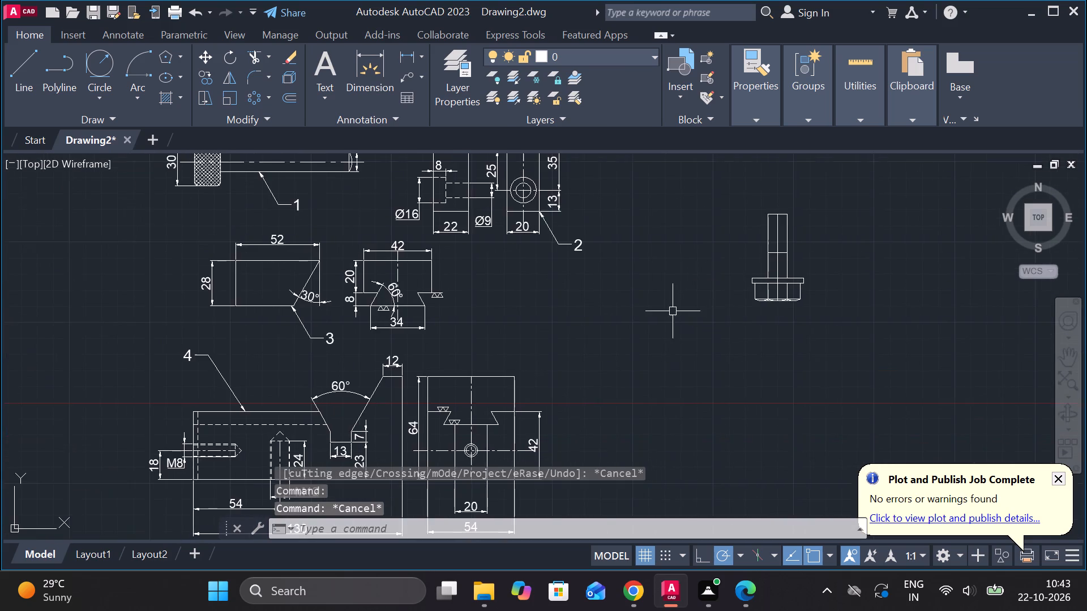
scroll(671, 311, down, 2)
scroll(307, 318, up, 2)
middle_drag(302, 312, 412, 357)
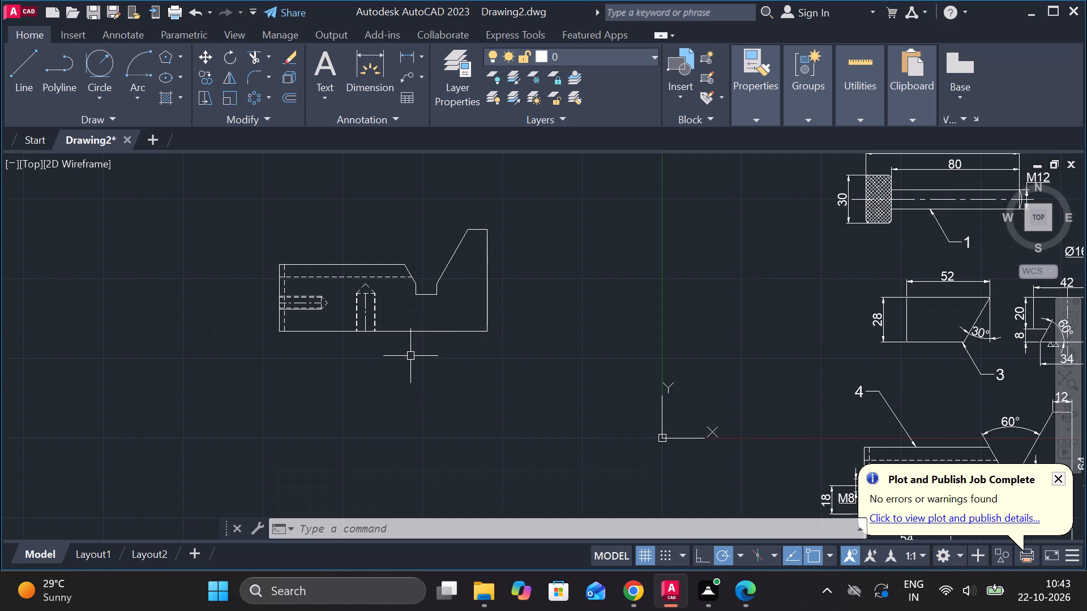
scroll(364, 322, up, 1)
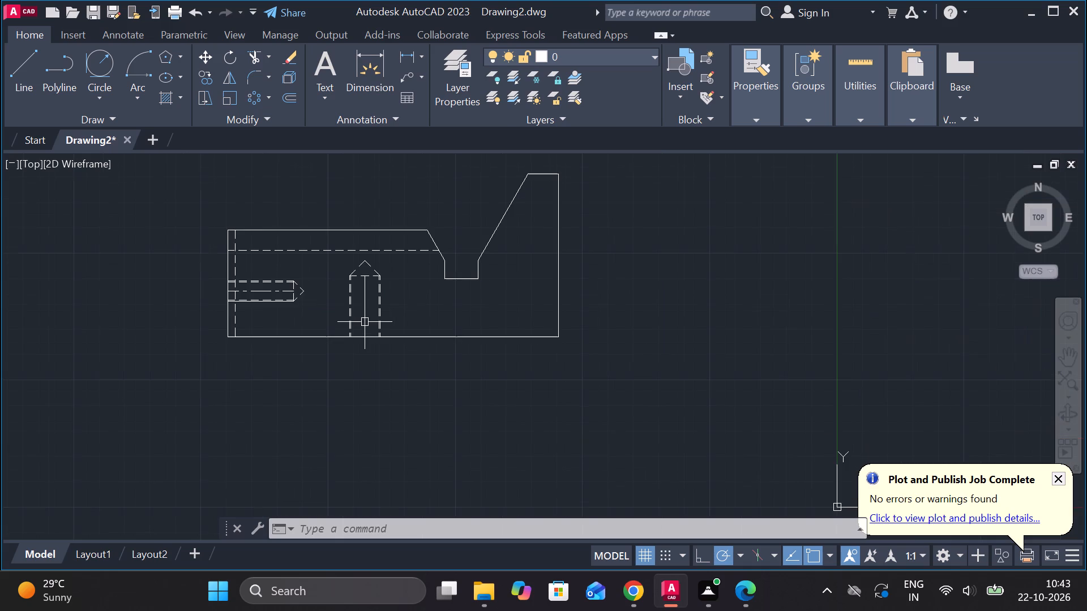
scroll(365, 322, up, 3)
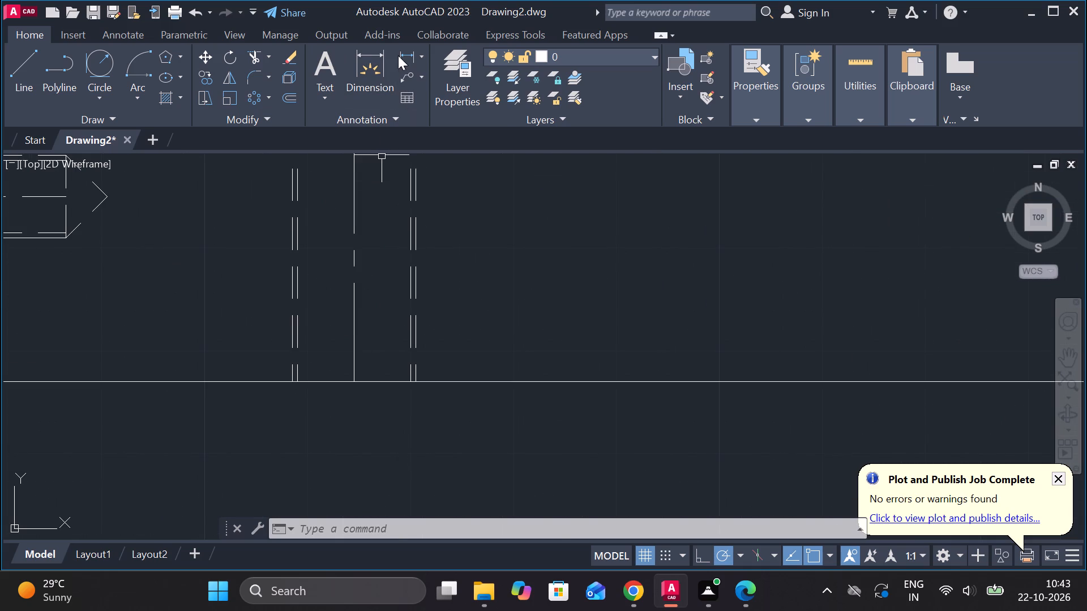
click(400, 54)
click(299, 233)
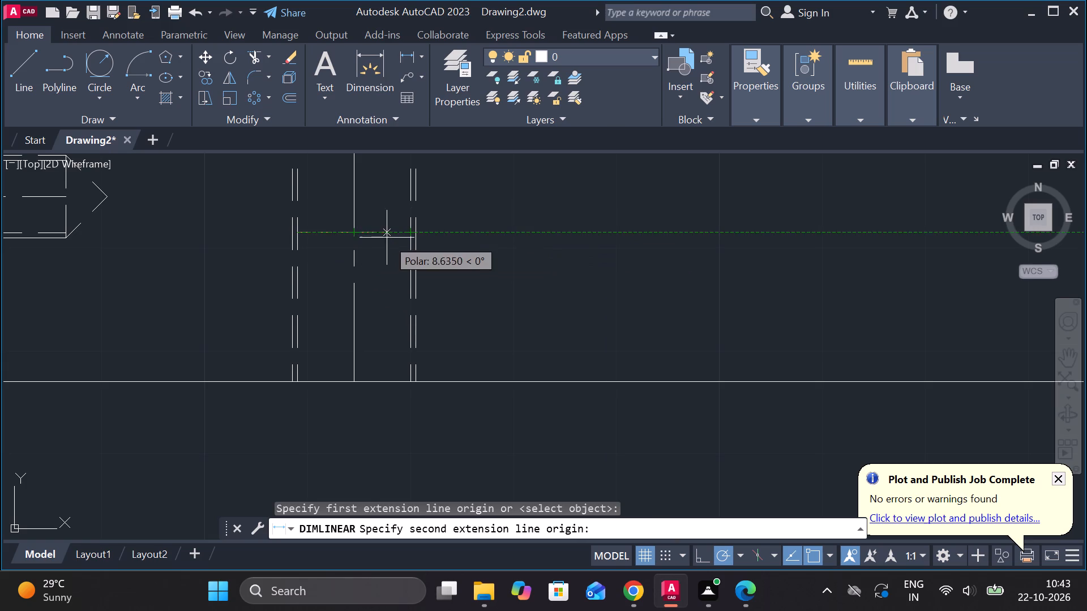
key(Escape)
click(410, 57)
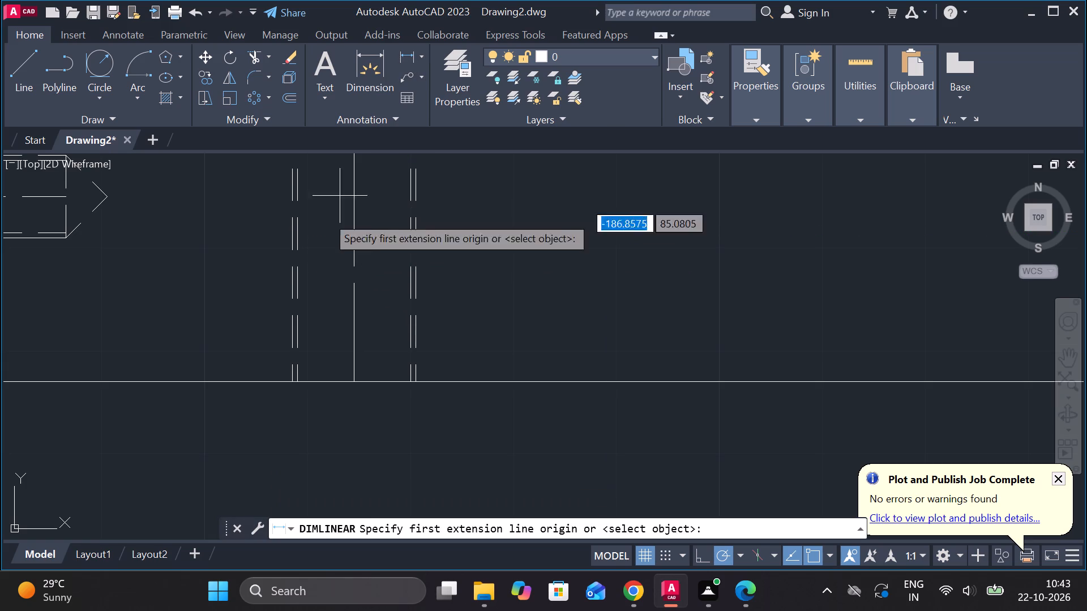
scroll(300, 237, up, 2)
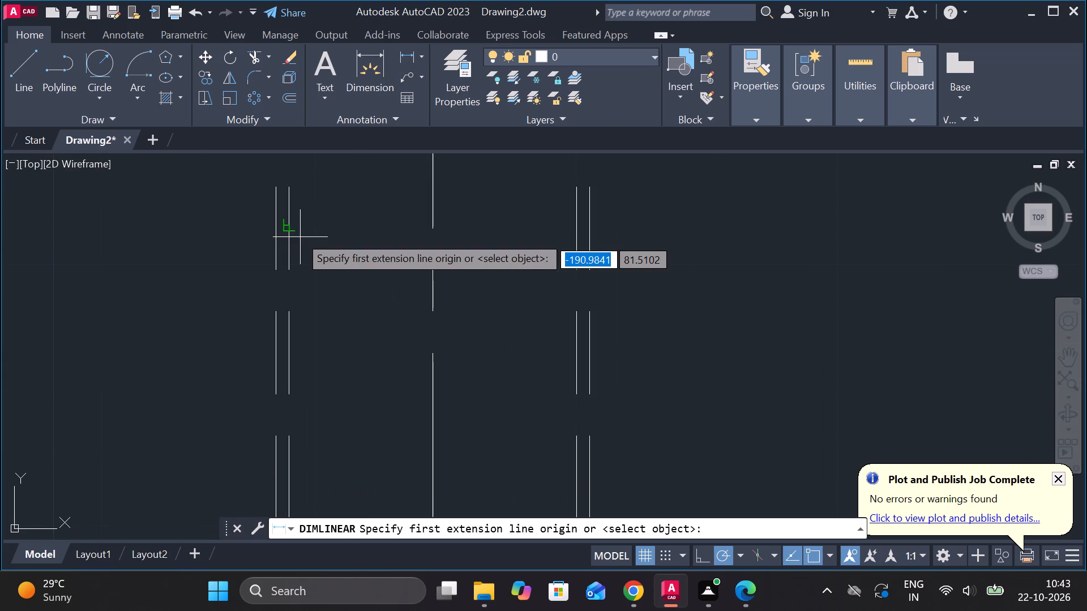
click(290, 221)
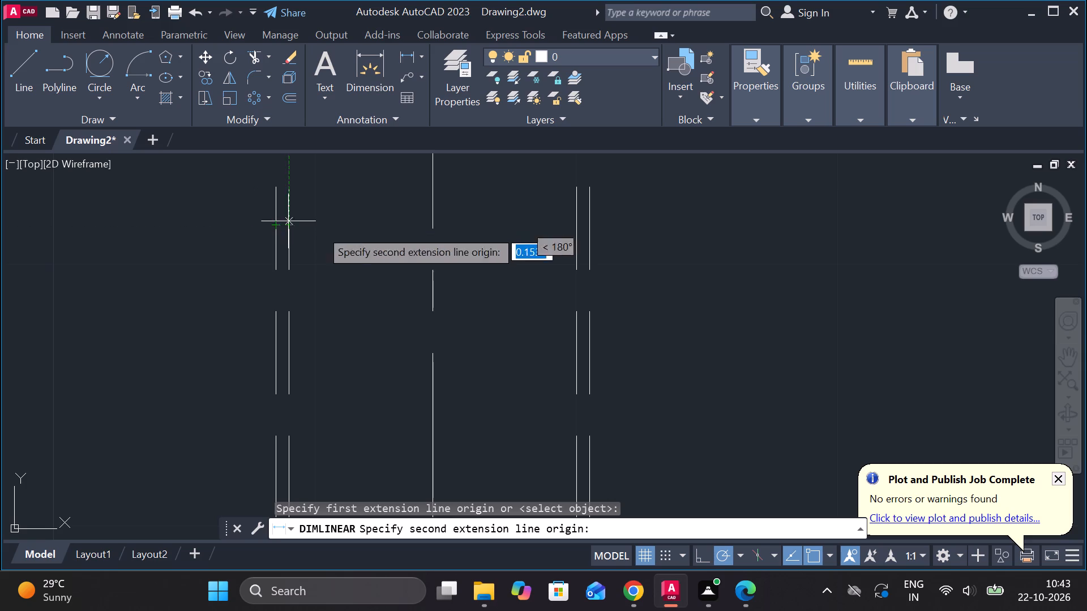
key(Escape)
Offset both vertical shank sides of the bolt inward by 0.5 as thread lines.
scroll(357, 249, down, 2)
scroll(495, 329, down, 2)
middle_drag(606, 331, 217, 329)
scroll(307, 312, down, 2)
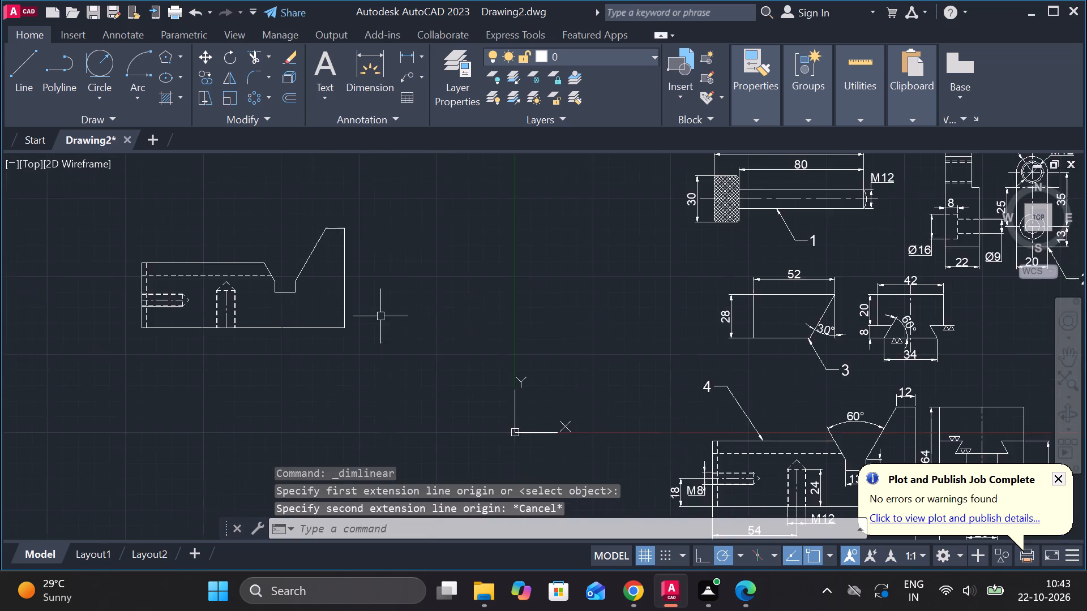
scroll(543, 329, down, 2)
scroll(890, 308, up, 5)
middle_drag(660, 306, 640, 372)
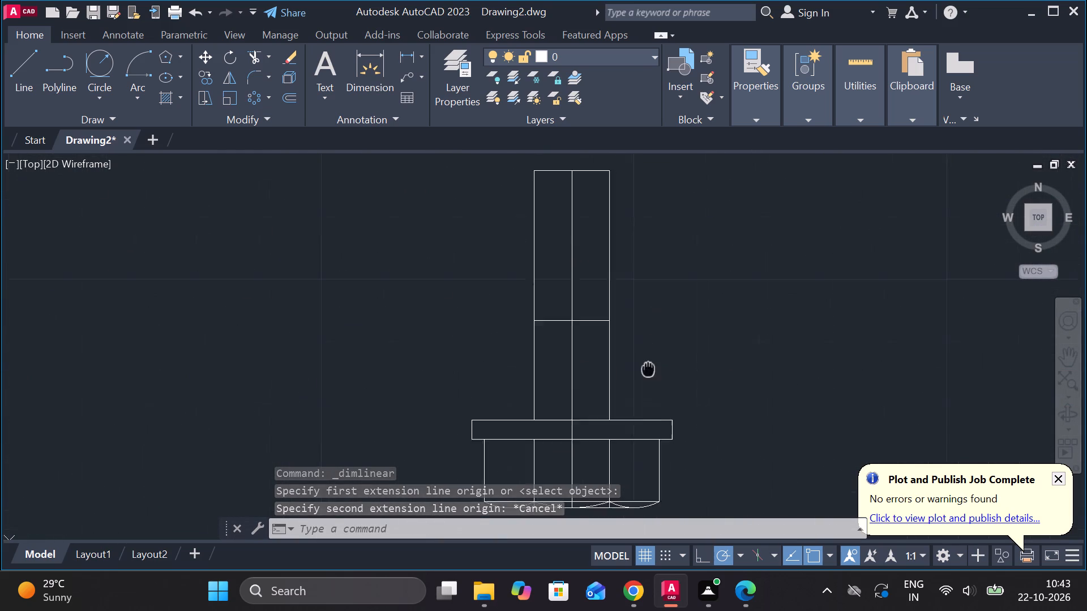
middle_drag(640, 372, 636, 373)
click(601, 239)
key(o)
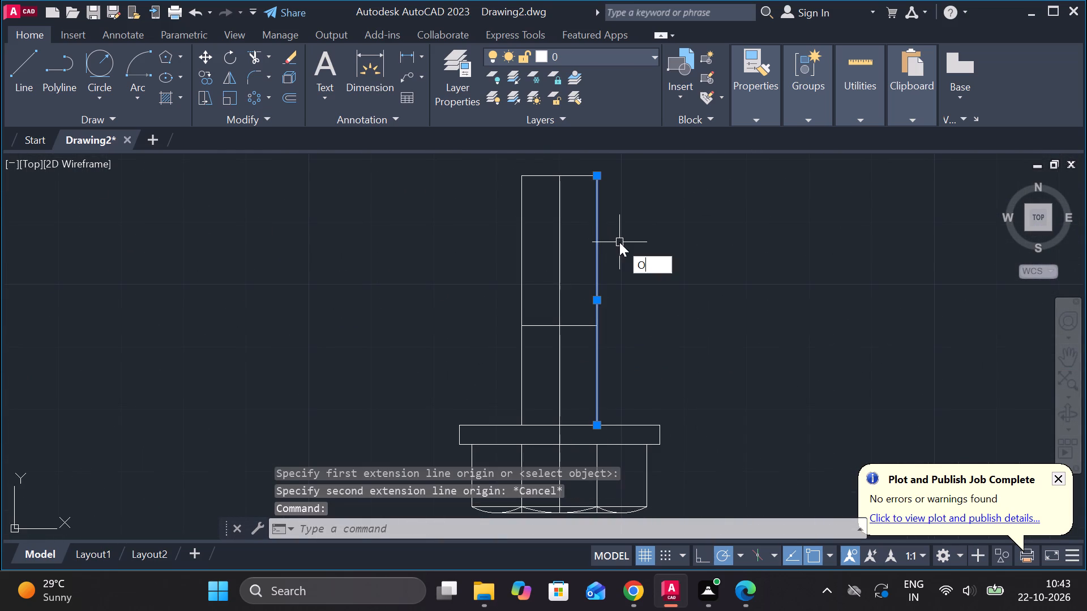
key(Return)
key(Return)
text(.5)
key(Return)
click(521, 230)
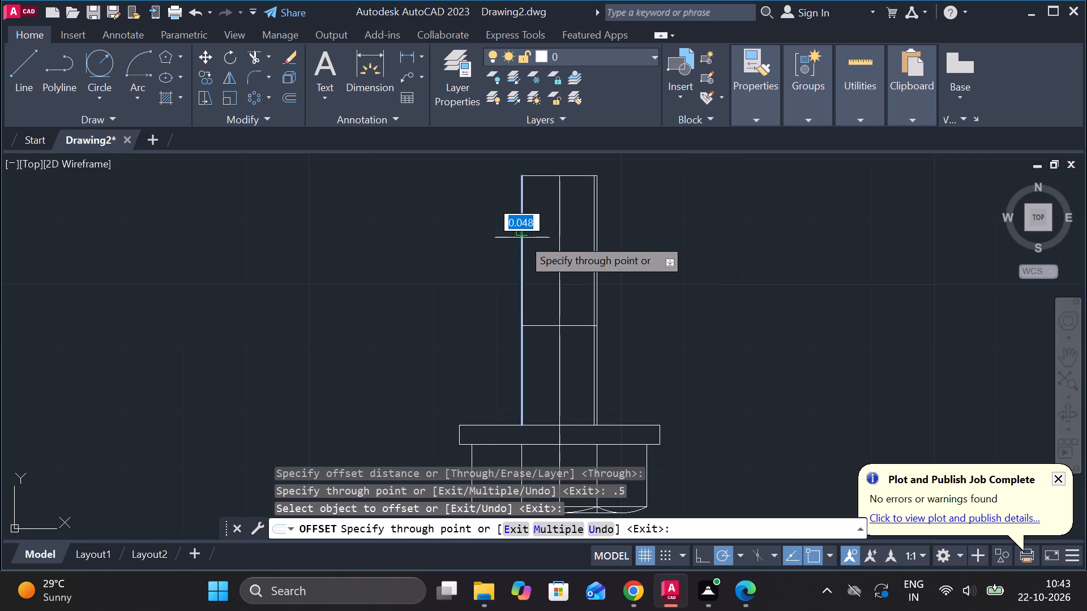
text(.5)
key(Return)
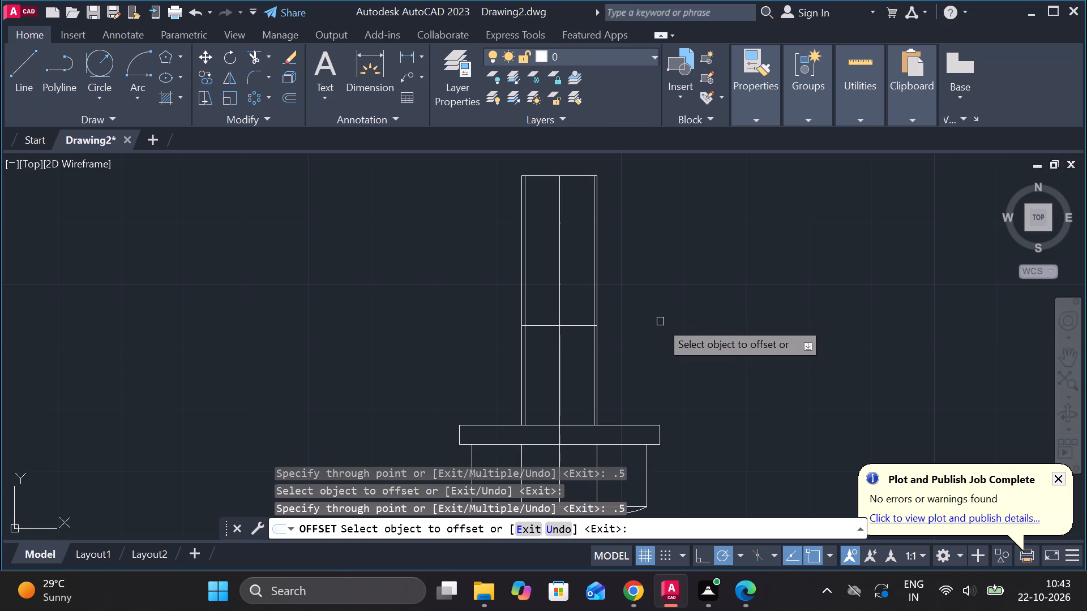
key(Escape)
Trim the two inner thread lines below the horizontal line across the shank.
text(TR)
key(space)
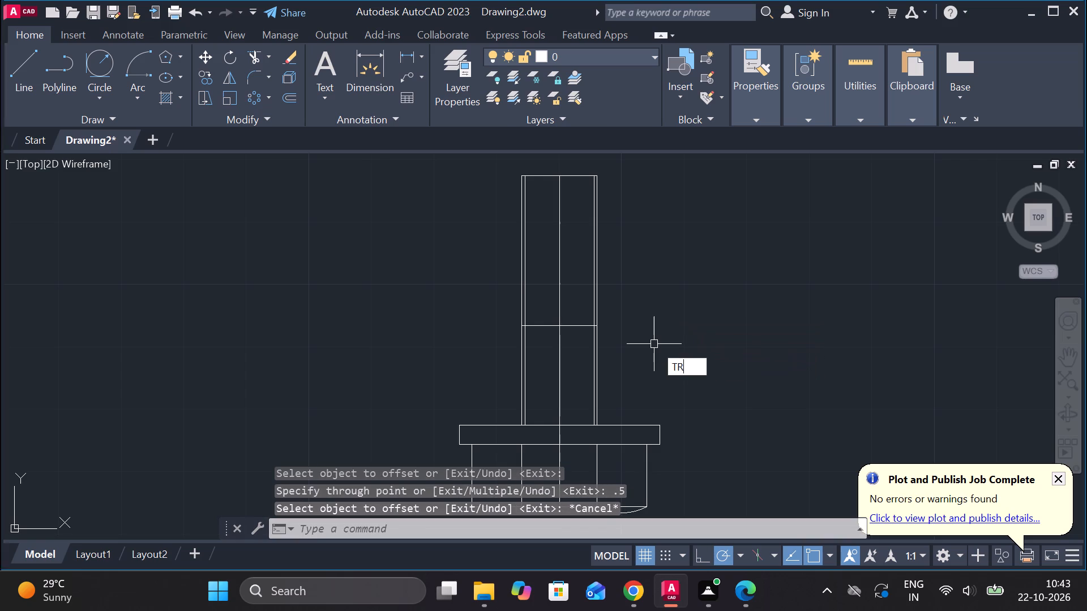
click(521, 348)
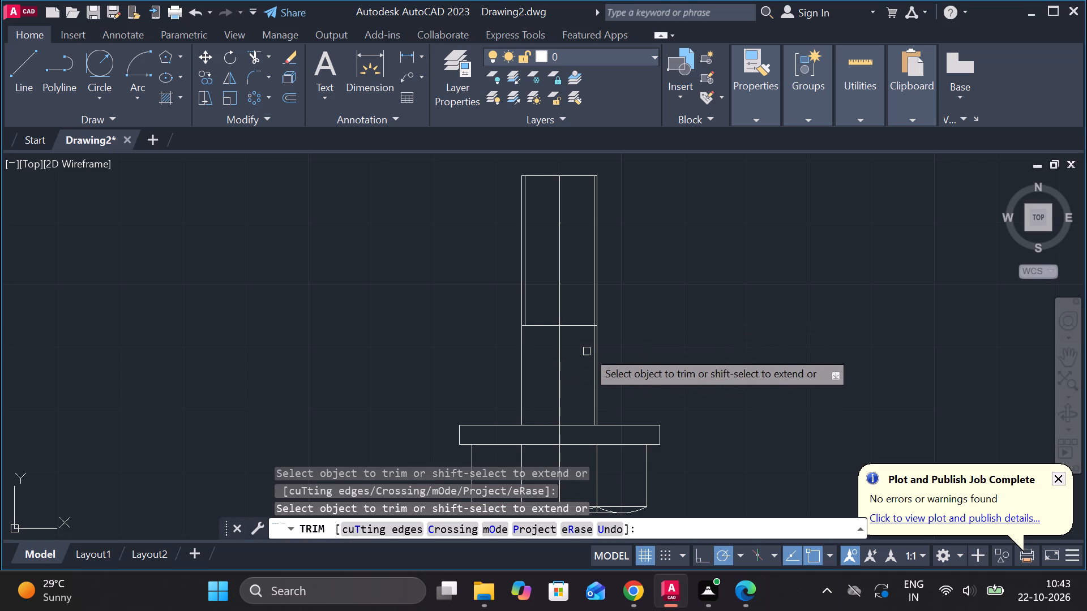
click(593, 336)
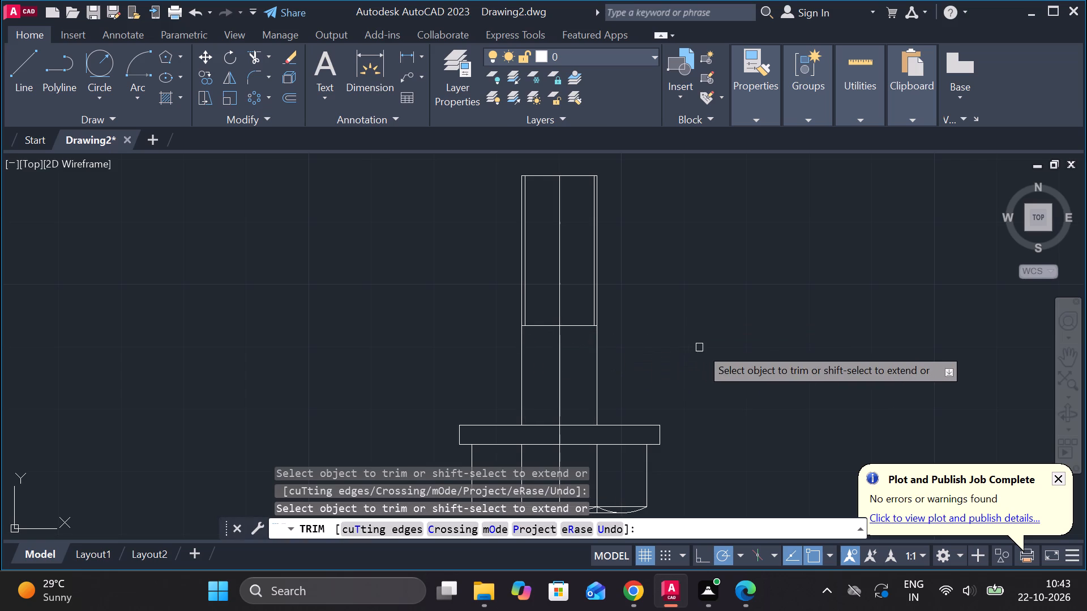
middle_drag(677, 257, 681, 271)
key(Escape)
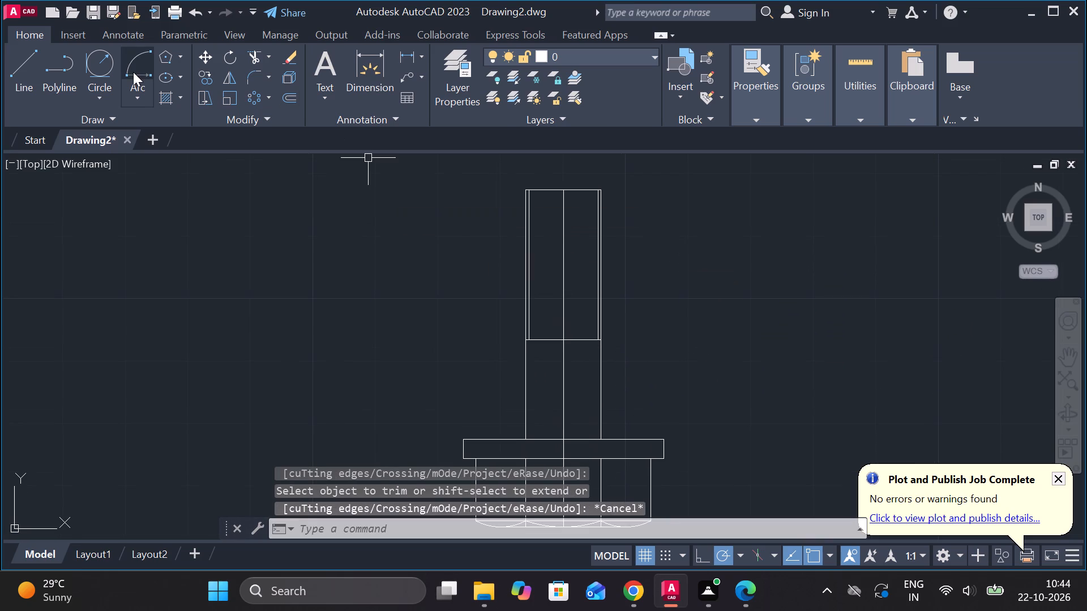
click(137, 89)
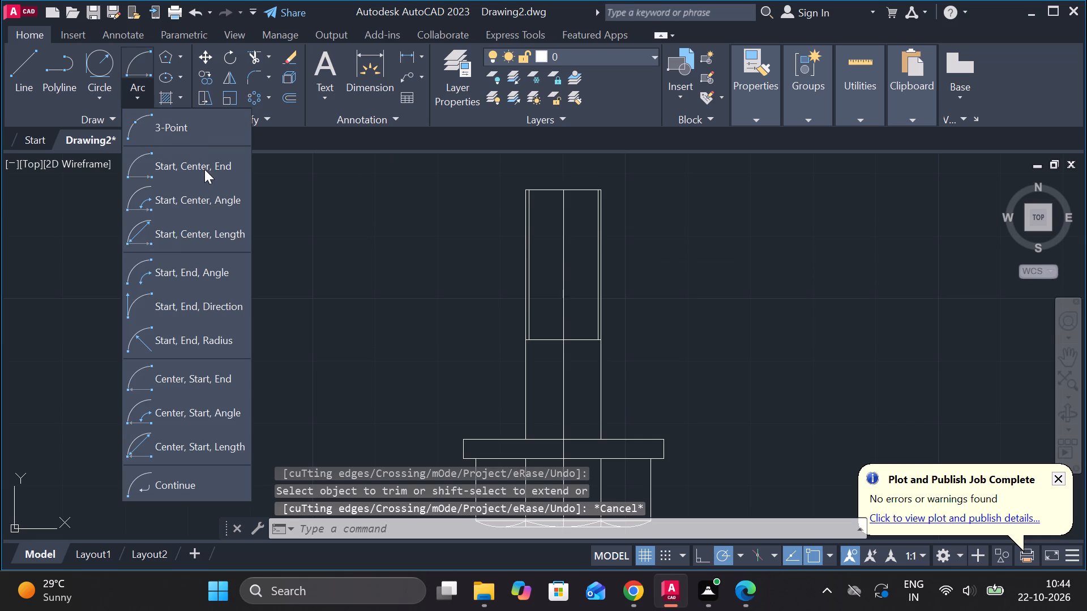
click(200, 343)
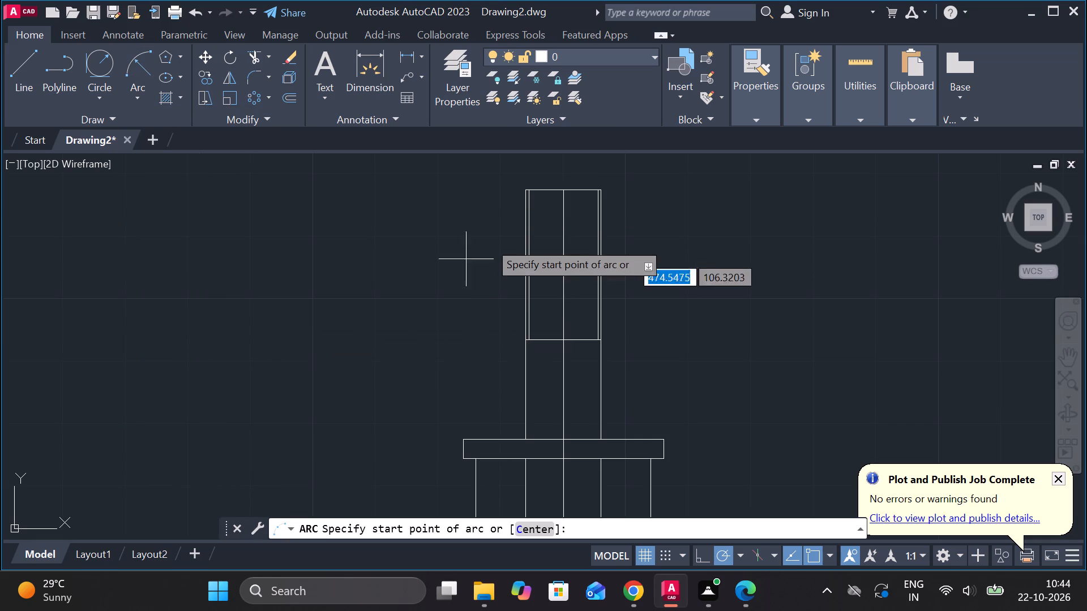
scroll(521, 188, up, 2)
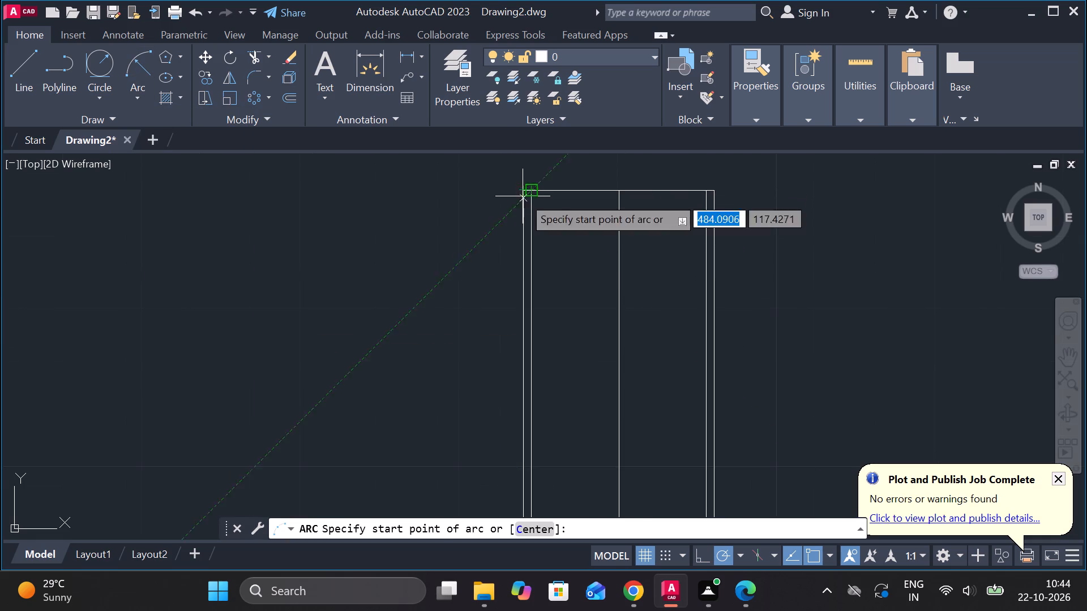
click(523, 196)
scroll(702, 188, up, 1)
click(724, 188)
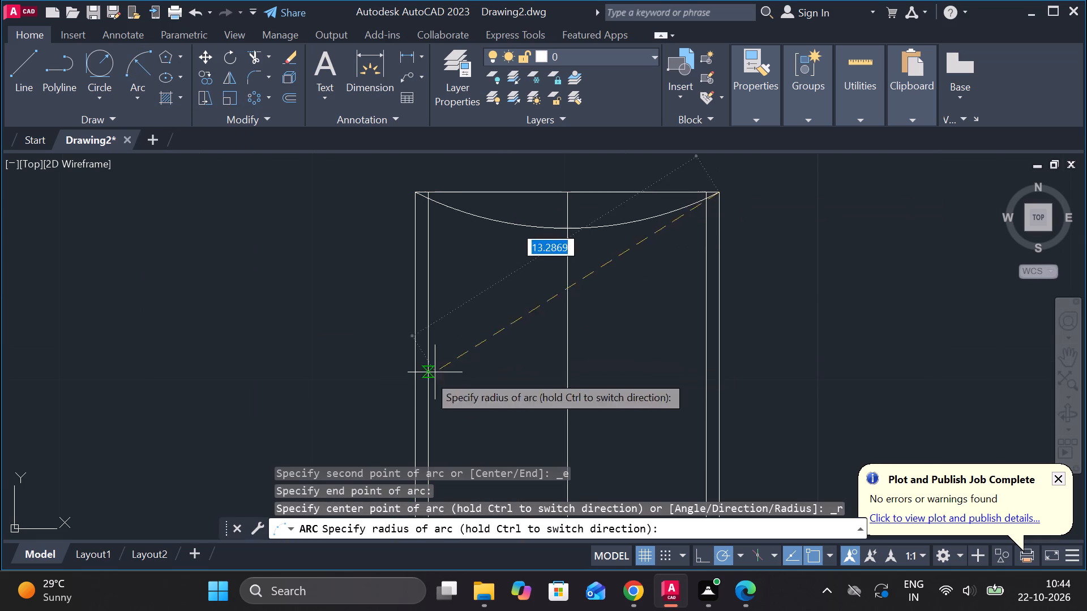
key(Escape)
Draw a shallow three-point arc over the shank's top, through both upper corners, ending 12 beyond the left corner.
key(space)
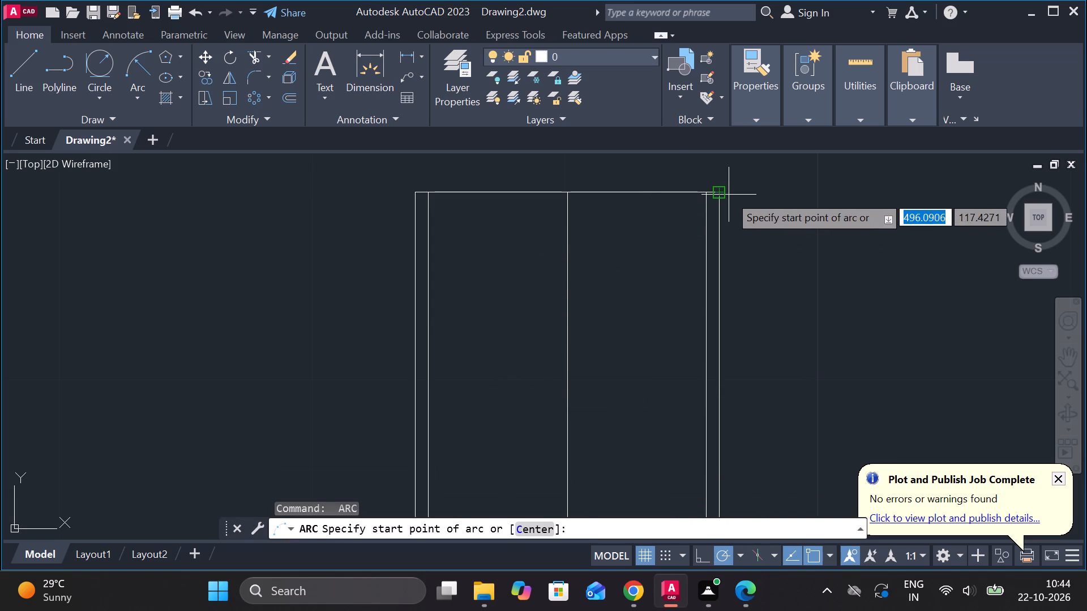
click(729, 195)
click(415, 186)
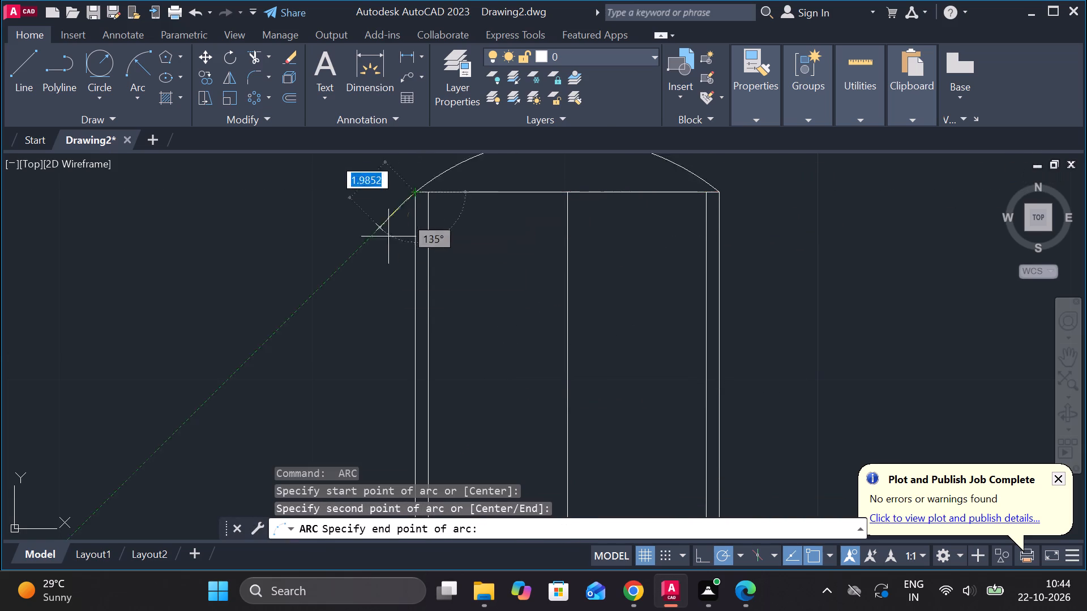
middle_drag(186, 277, 302, 295)
scroll(294, 290, down, 1)
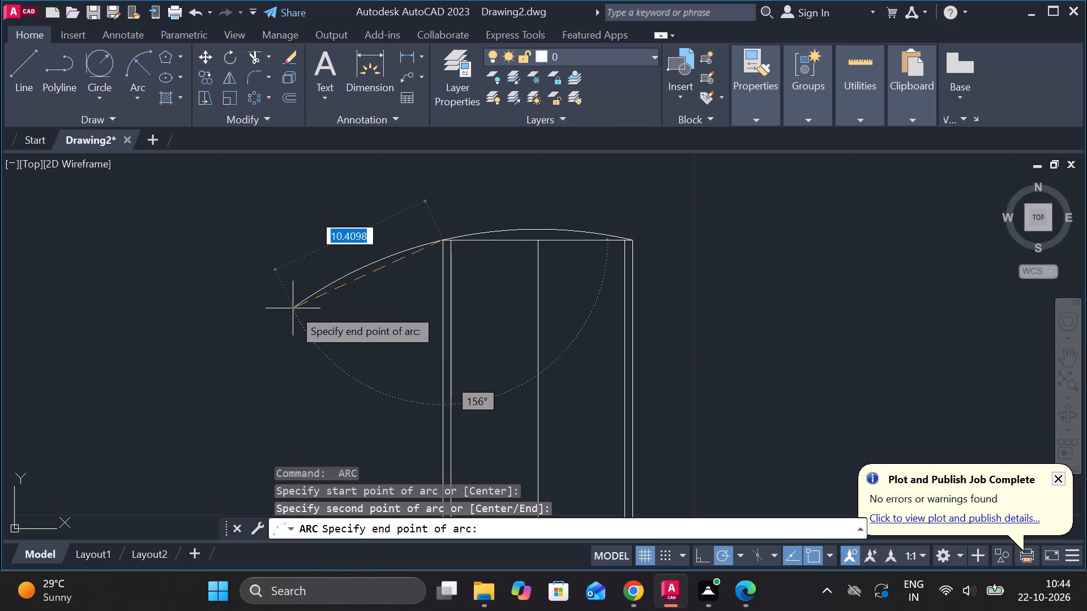
text(12)
key(space)
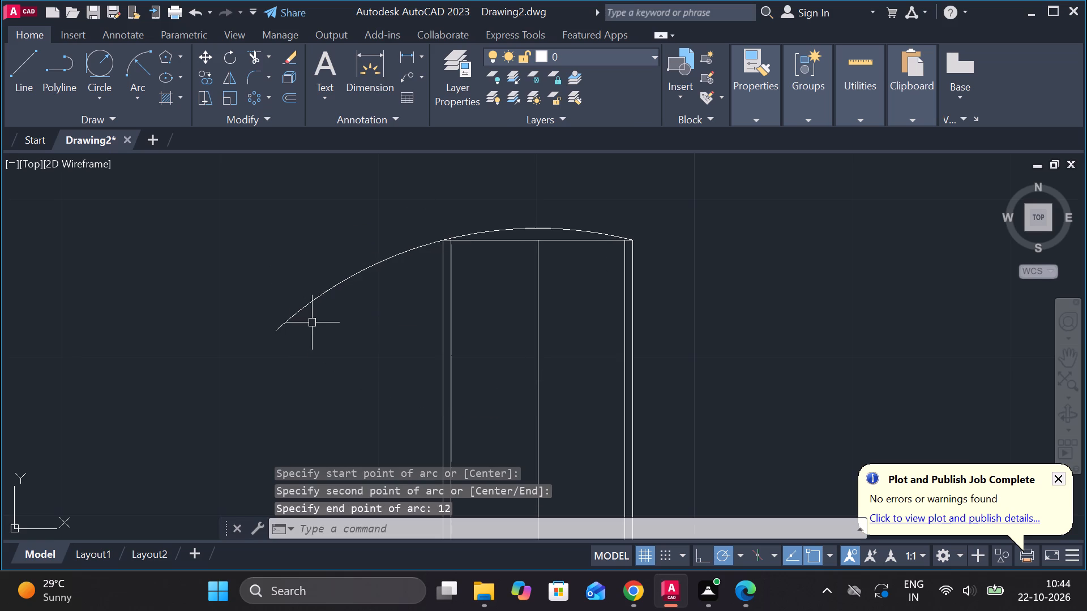
Trim the arc's overhang outside the left side of the bolt shank.
text(TR)
key(space)
click(304, 293)
click(329, 322)
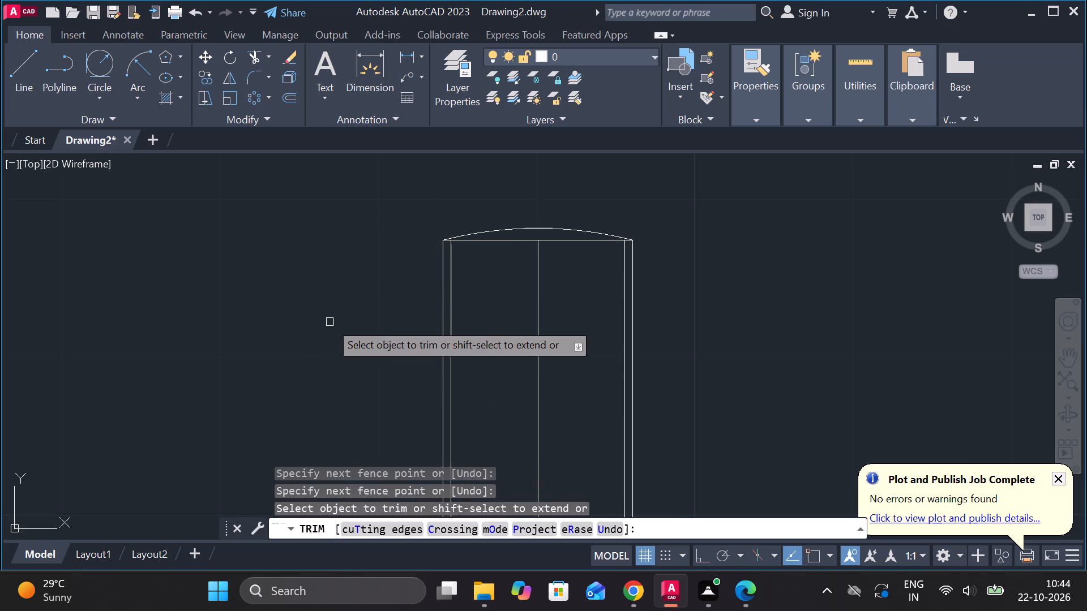
scroll(329, 322, down, 4)
middle_drag(460, 344, 425, 220)
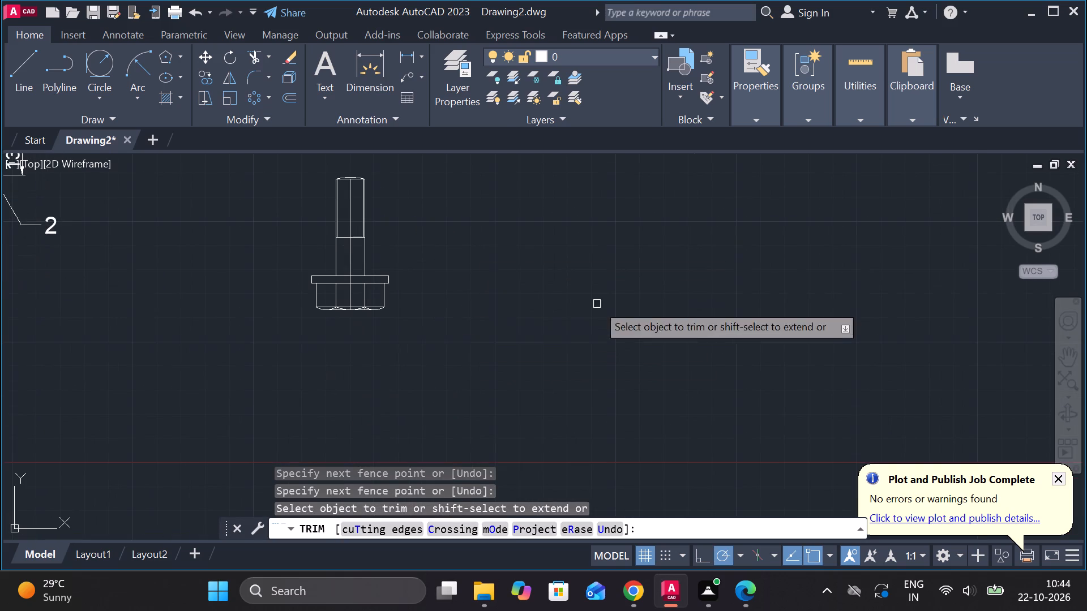
middle_drag(413, 254, 521, 268)
key(Escape)
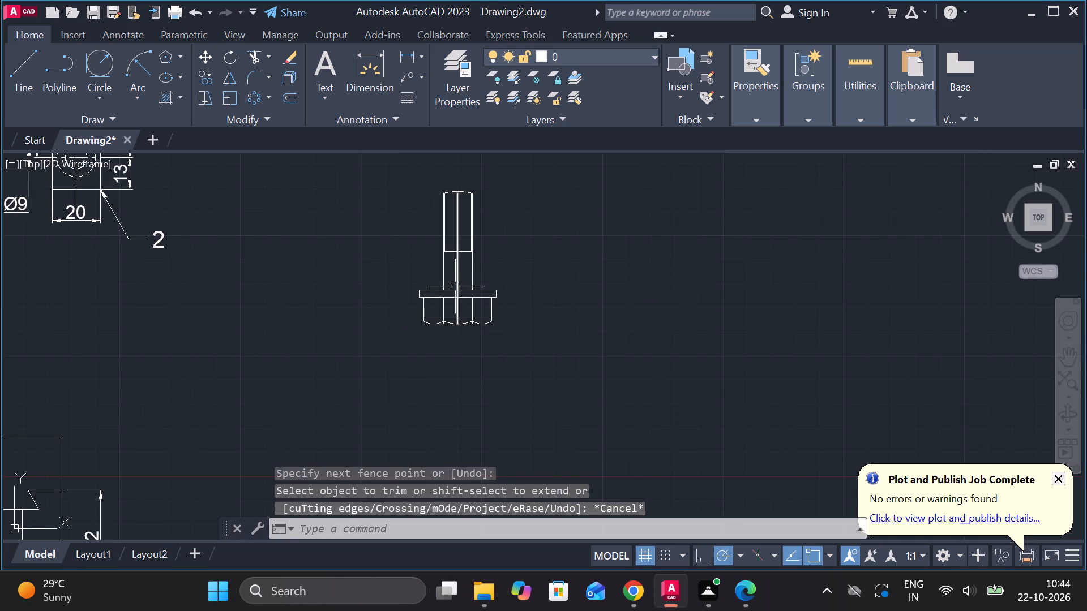
Stretch the bolt's vertical centreline past the top of the shank and about 10 below the head.
click(457, 270)
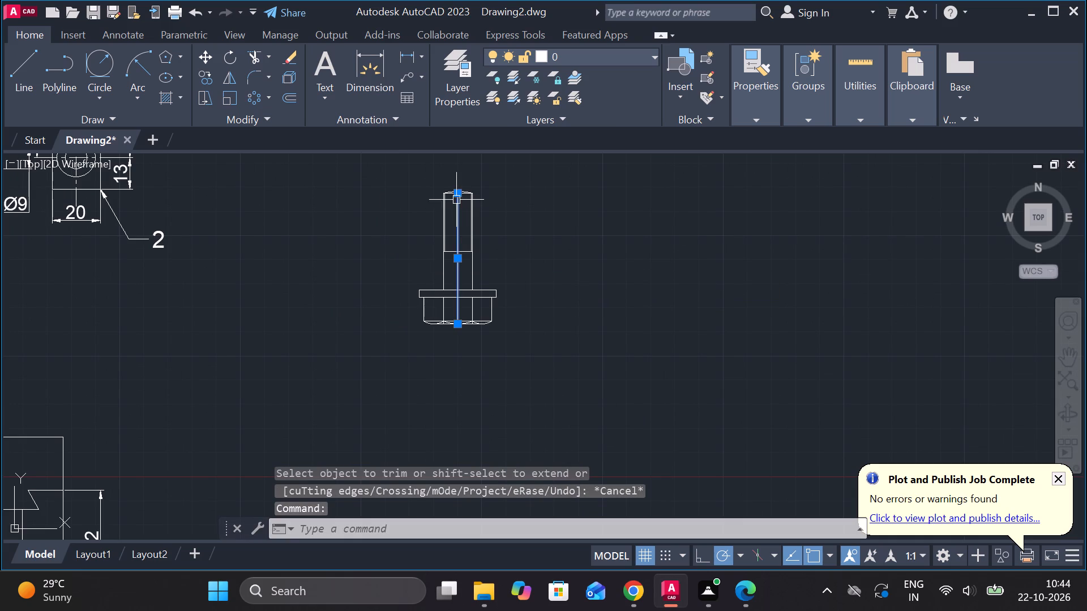
click(458, 197)
click(463, 166)
key(Escape)
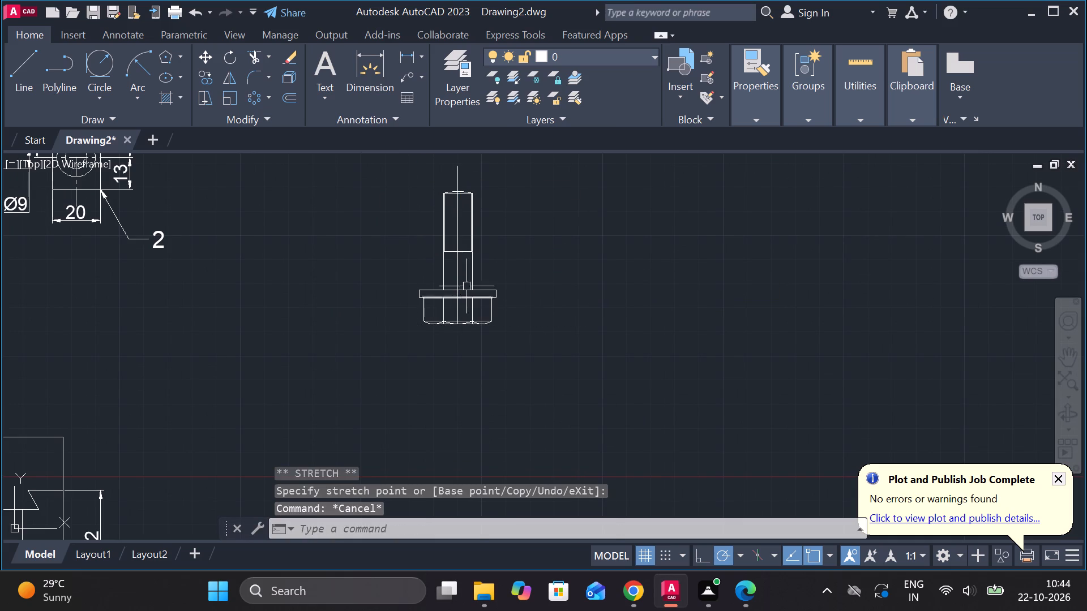
click(456, 270)
click(459, 325)
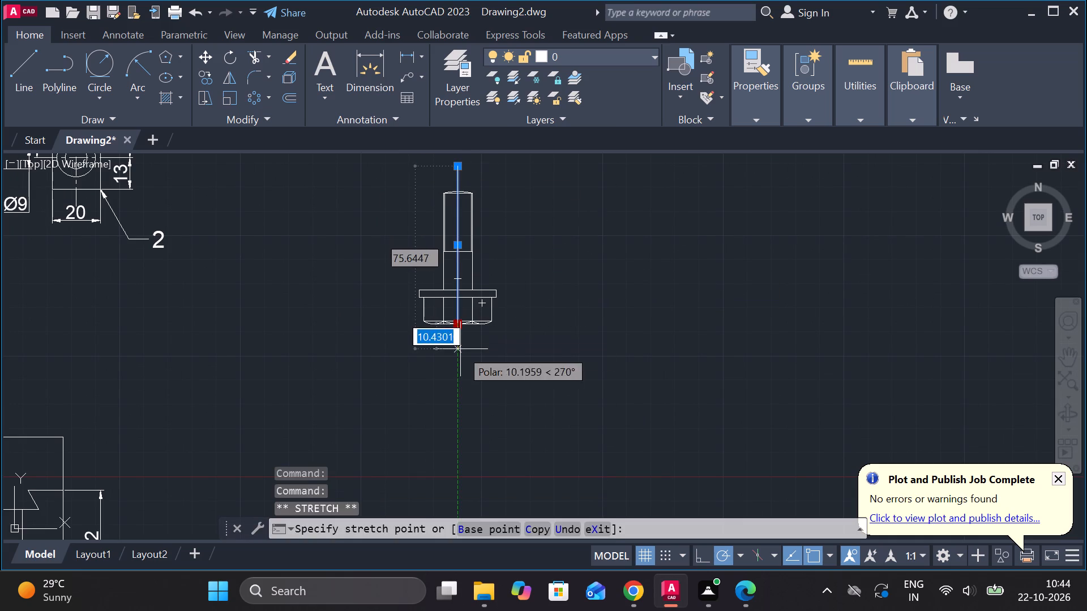
click(460, 349)
key(Escape)
Change the bolt's vertical centreline to the dash-dot centre linetype.
click(457, 263)
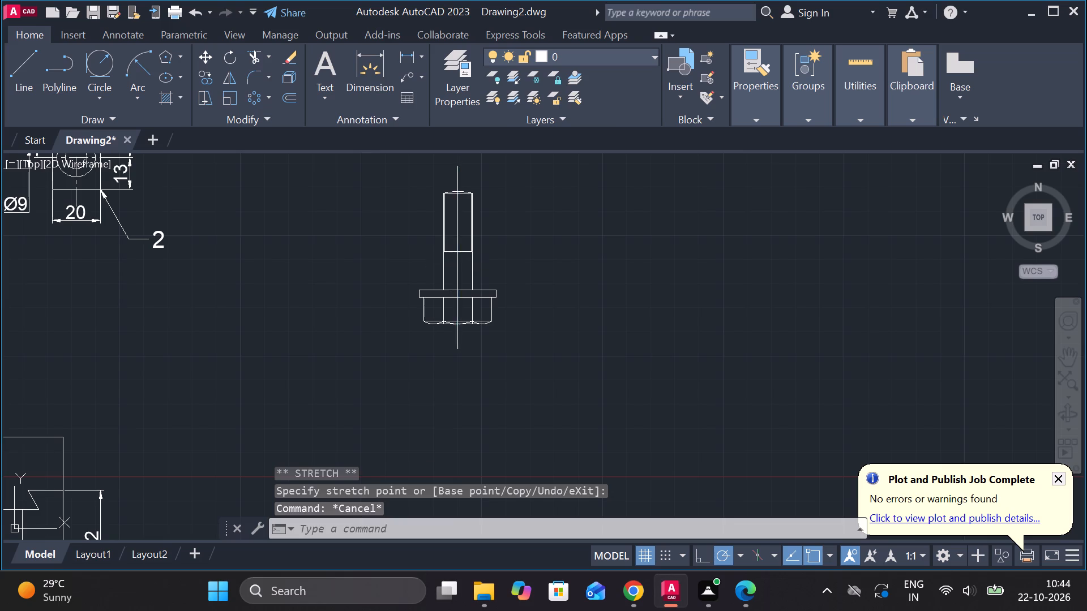
click(746, 118)
click(819, 180)
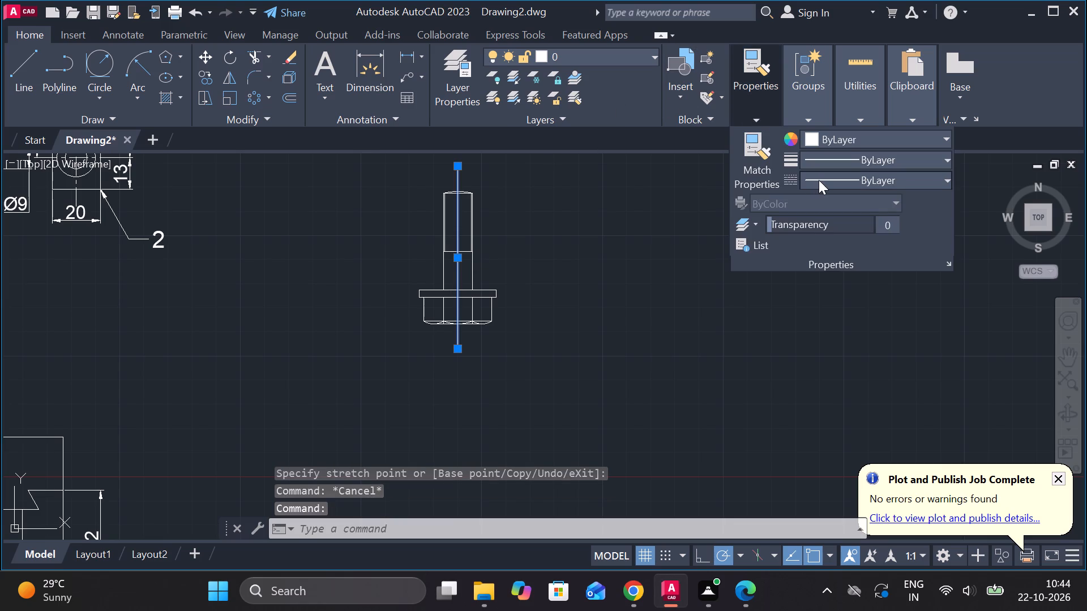
click(838, 236)
key(Escape)
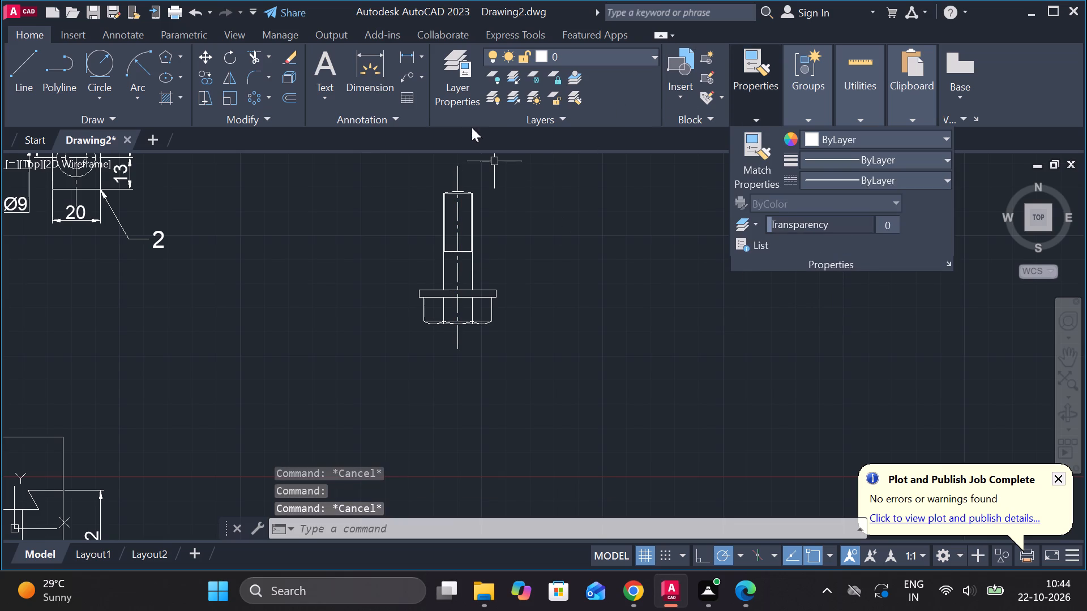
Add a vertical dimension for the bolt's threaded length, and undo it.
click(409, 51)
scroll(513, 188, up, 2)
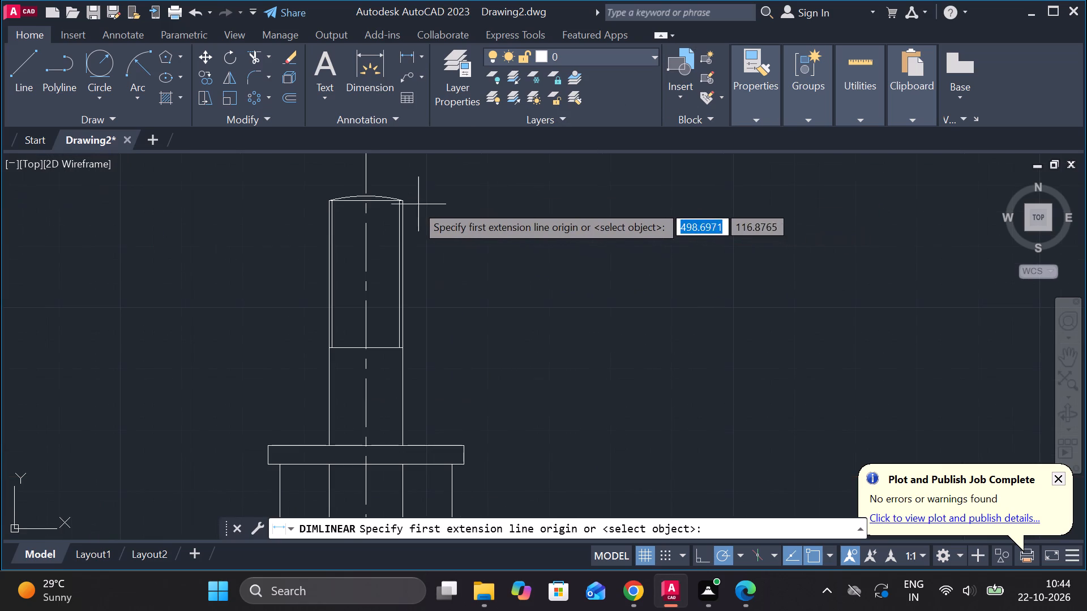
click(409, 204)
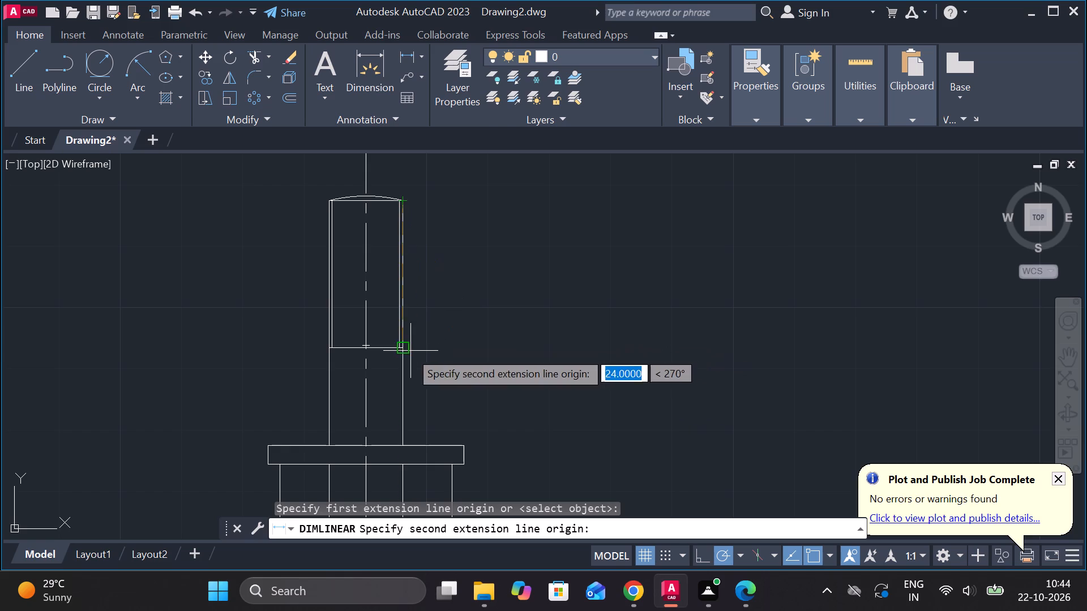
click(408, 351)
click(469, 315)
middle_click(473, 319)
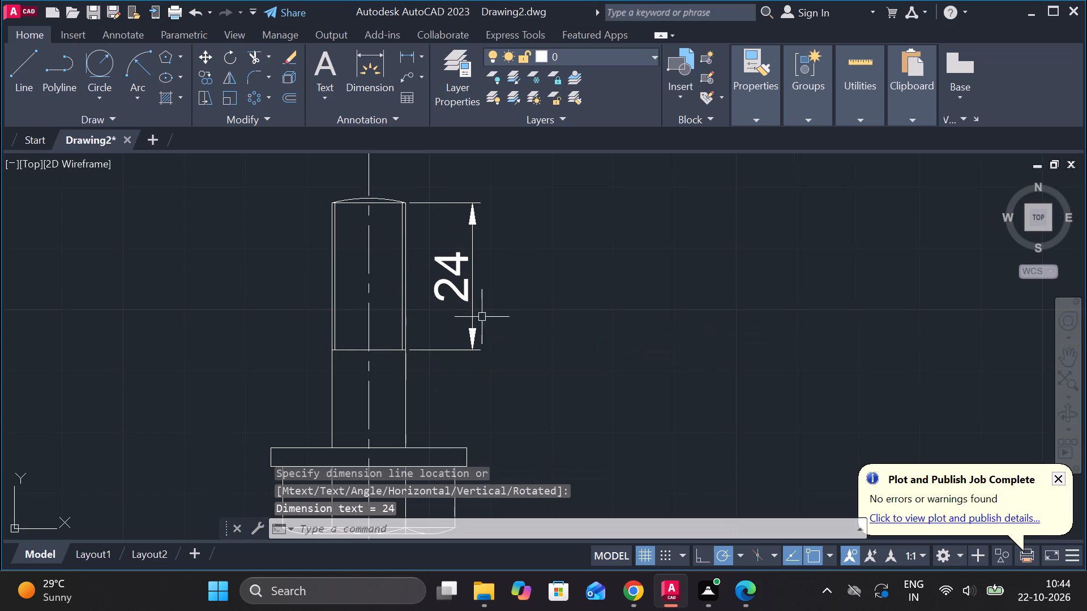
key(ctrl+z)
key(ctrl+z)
Copy the whole bolt view to the group of undimensioned part views, left of the existing views.
scroll(502, 318, down, 1)
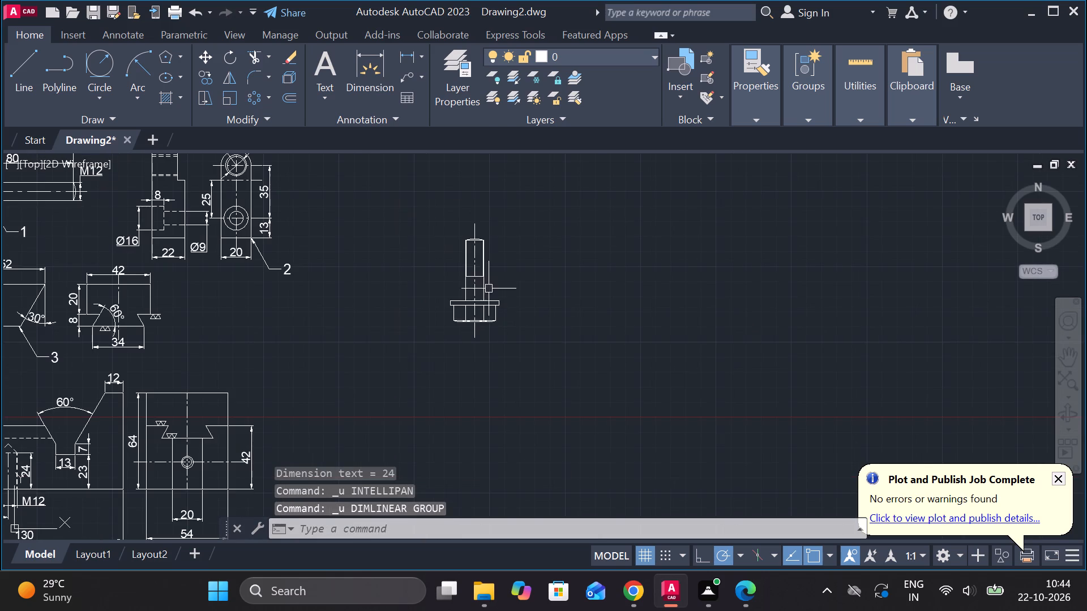
drag(429, 217, 434, 222)
click(523, 368)
text(CO)
key(Return)
click(550, 361)
scroll(550, 361, down, 3)
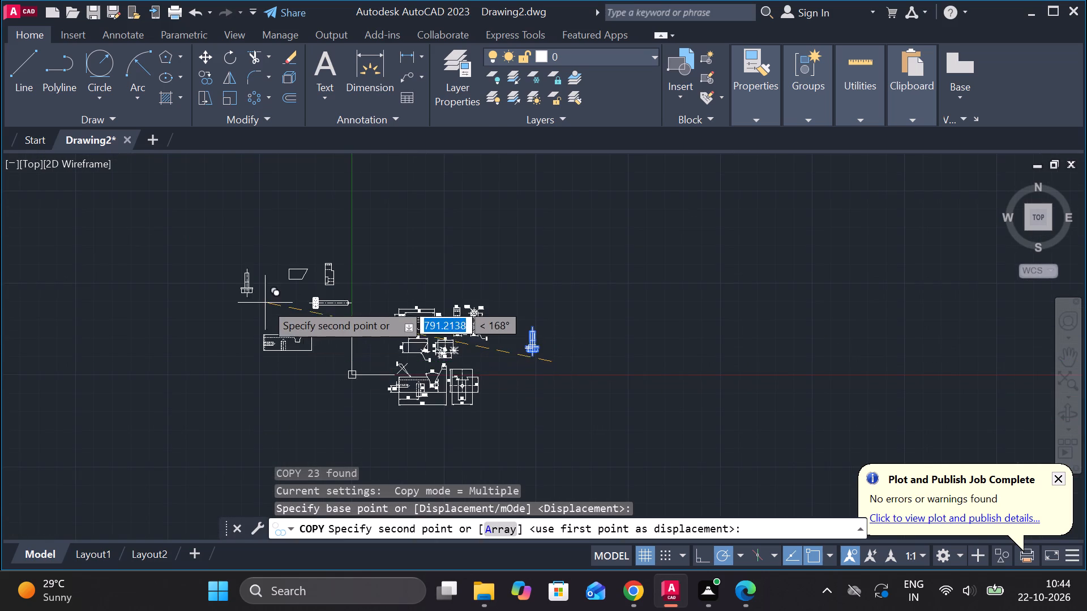
scroll(265, 303, up, 1)
click(265, 303)
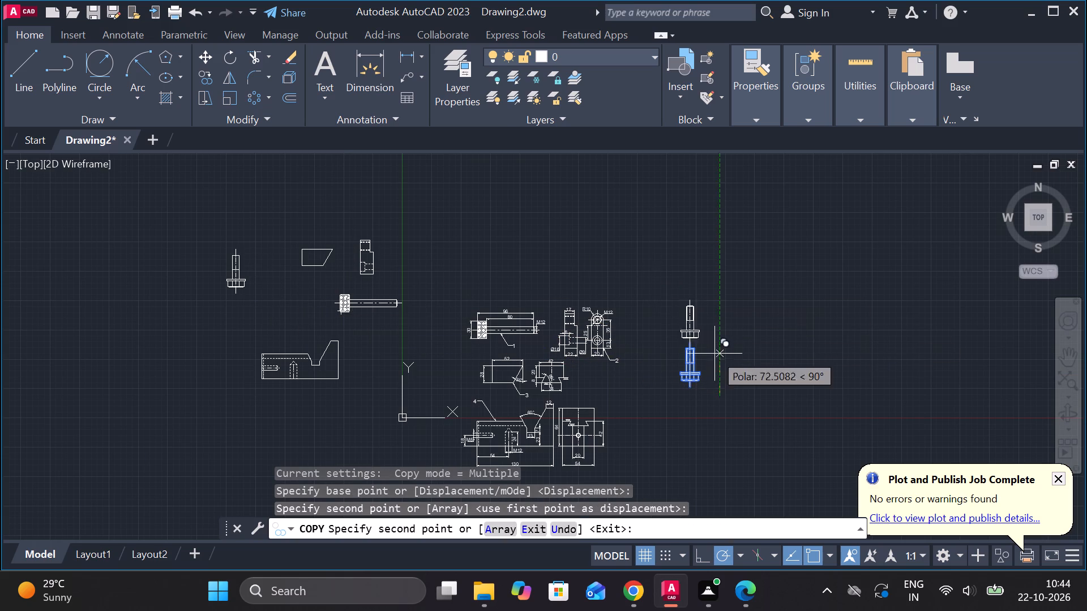
key(Escape)
Dimension the widths of the original bolt's head and collar, stacking both dimensions below the head.
scroll(716, 394, up, 2)
middle_drag(694, 381, 617, 356)
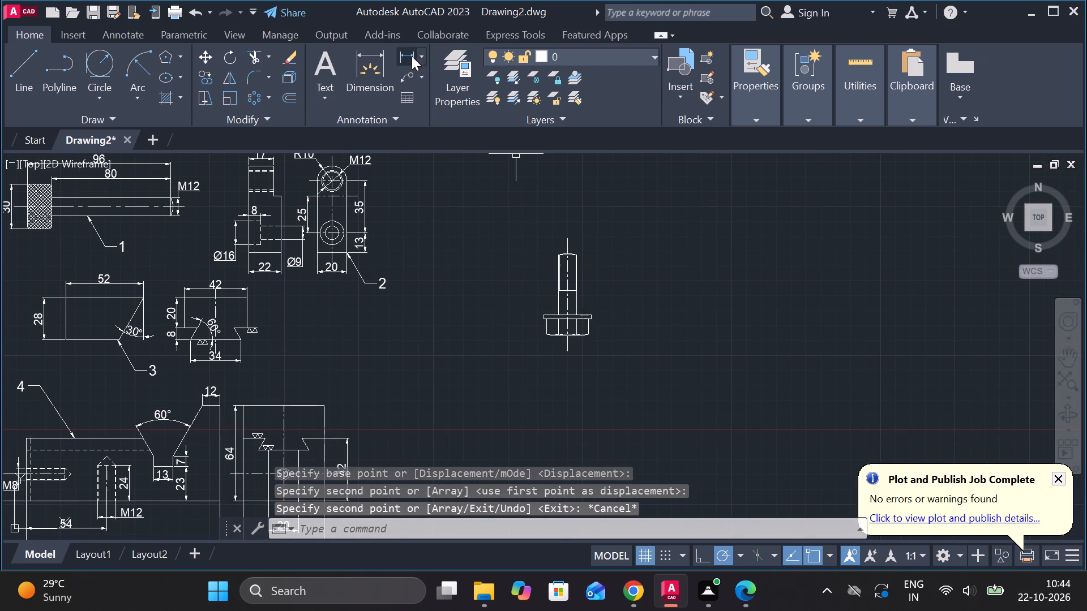
click(412, 56)
scroll(592, 322, up, 2)
scroll(543, 392, up, 1)
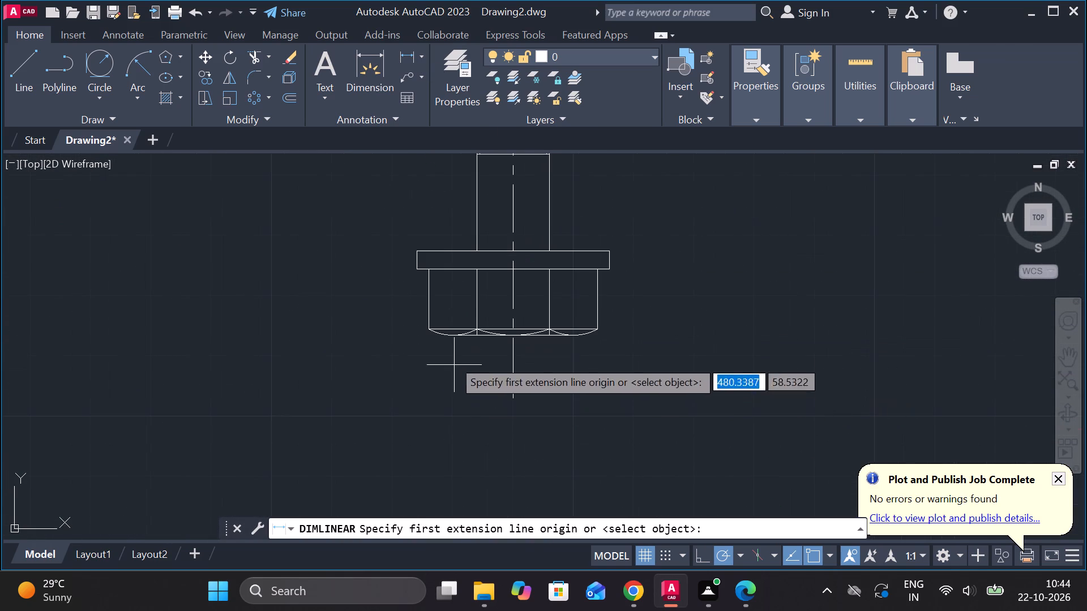
click(427, 306)
click(593, 299)
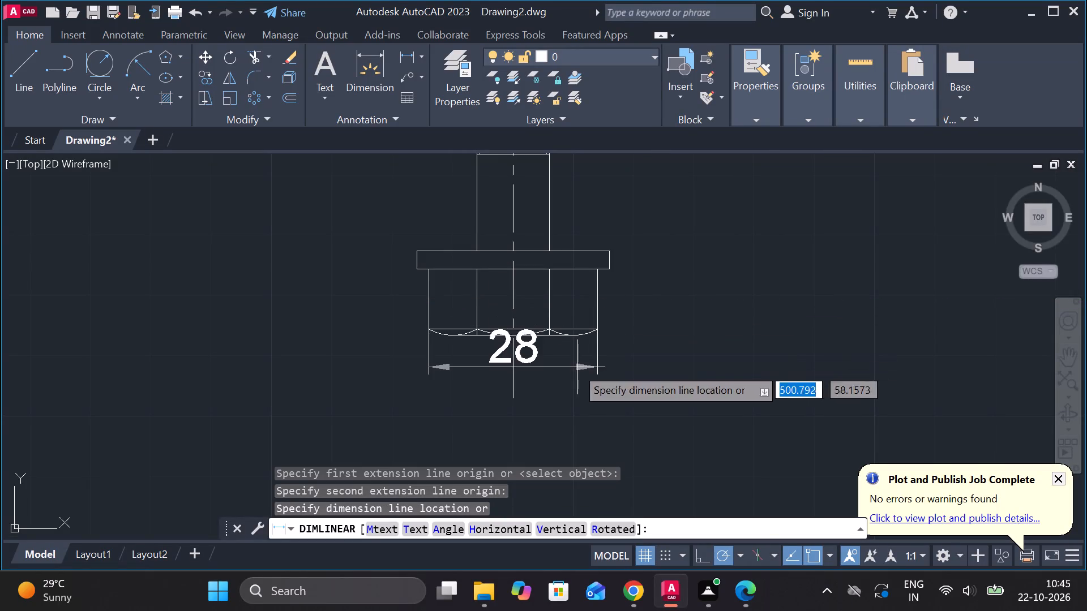
middle_drag(575, 367, 574, 339)
click(567, 367)
key(space)
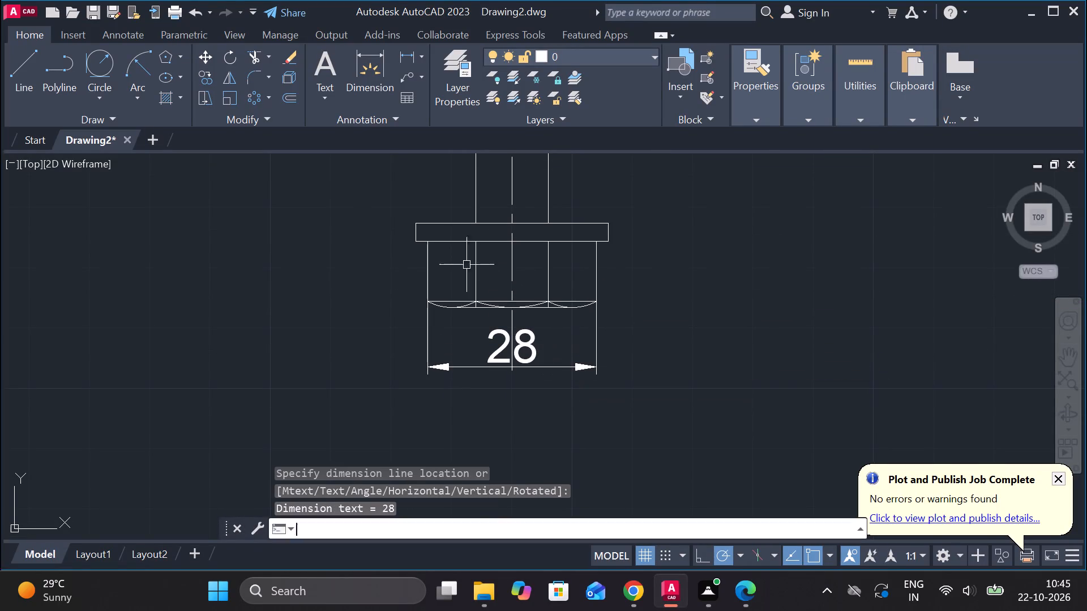
click(403, 243)
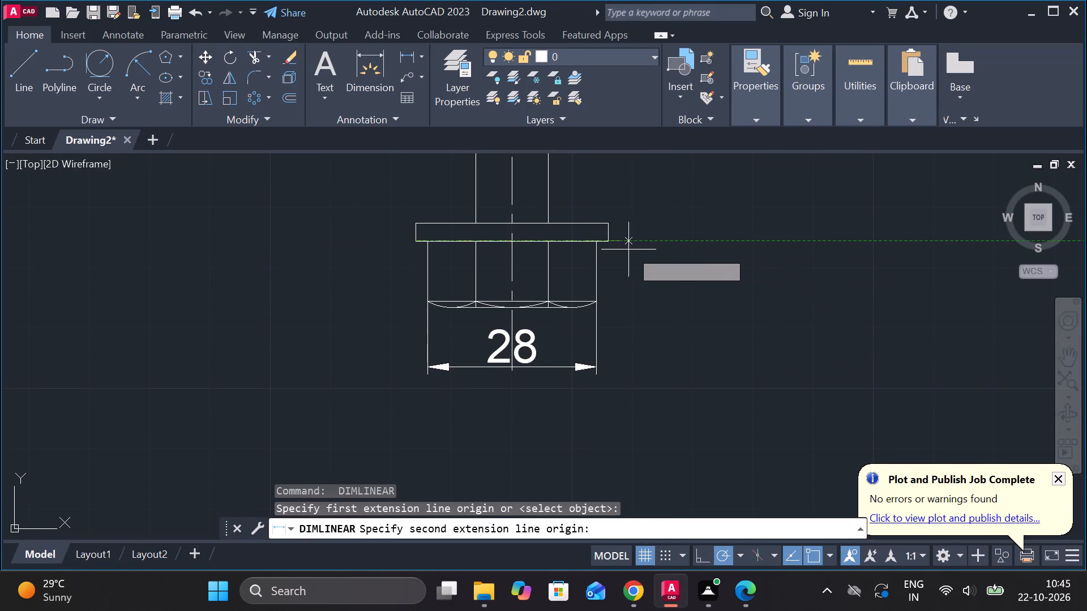
click(614, 248)
middle_drag(611, 415, 607, 375)
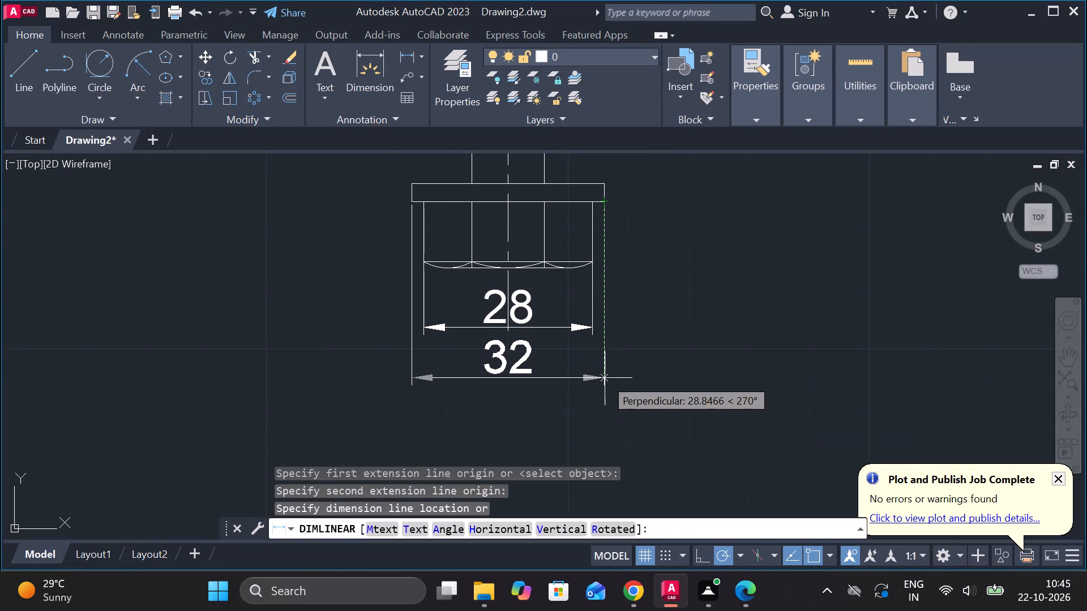
click(602, 378)
Dimension the unthreaded shank's length and the collar's thickness in line on the bolt's right side.
middle_drag(676, 353, 660, 398)
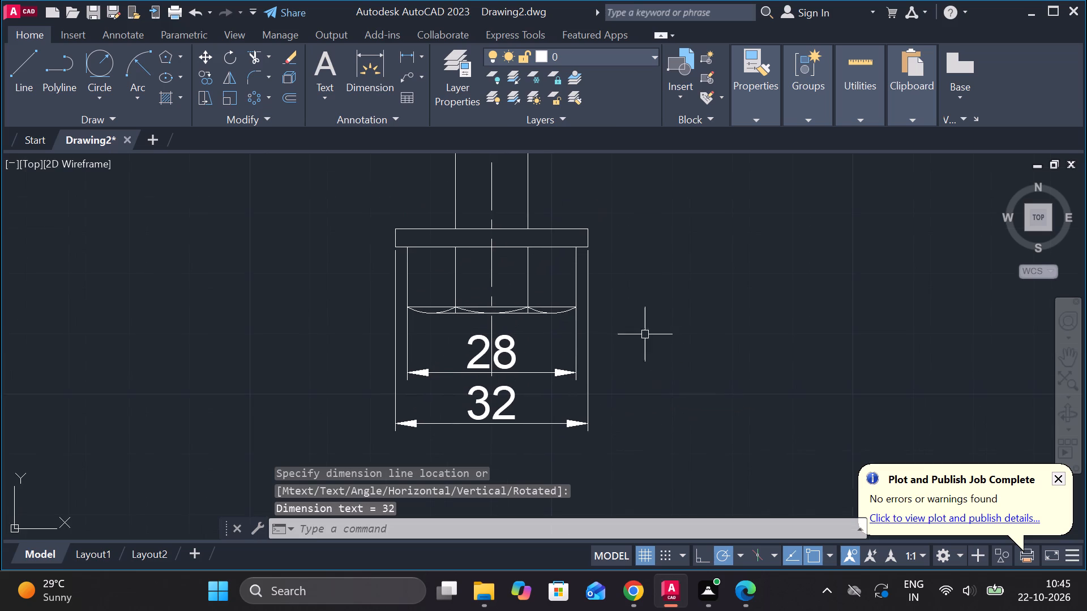
middle_drag(648, 305, 611, 451)
key(space)
click(560, 371)
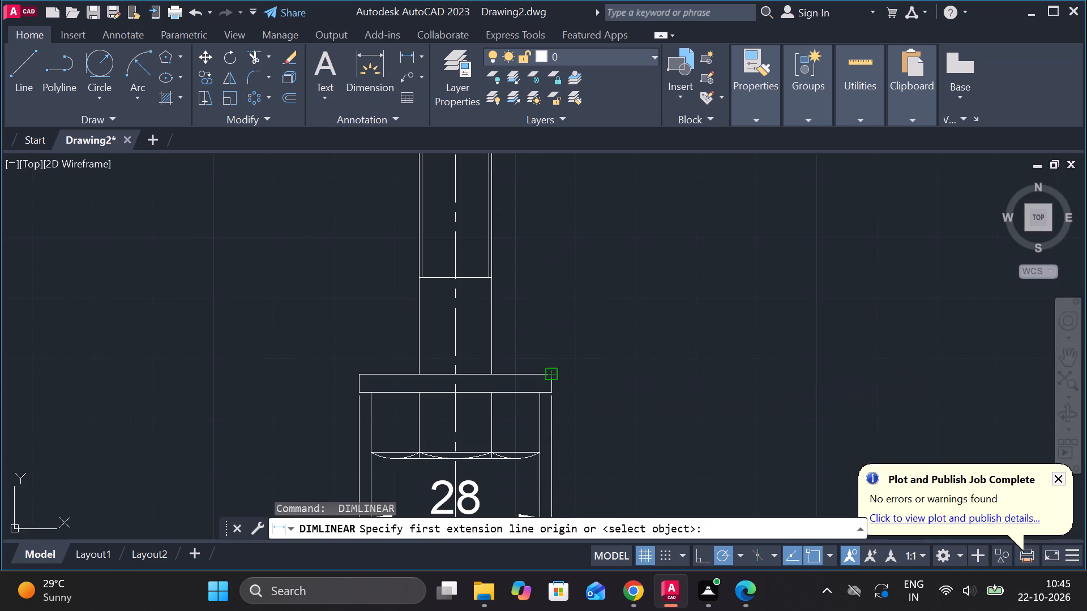
click(500, 286)
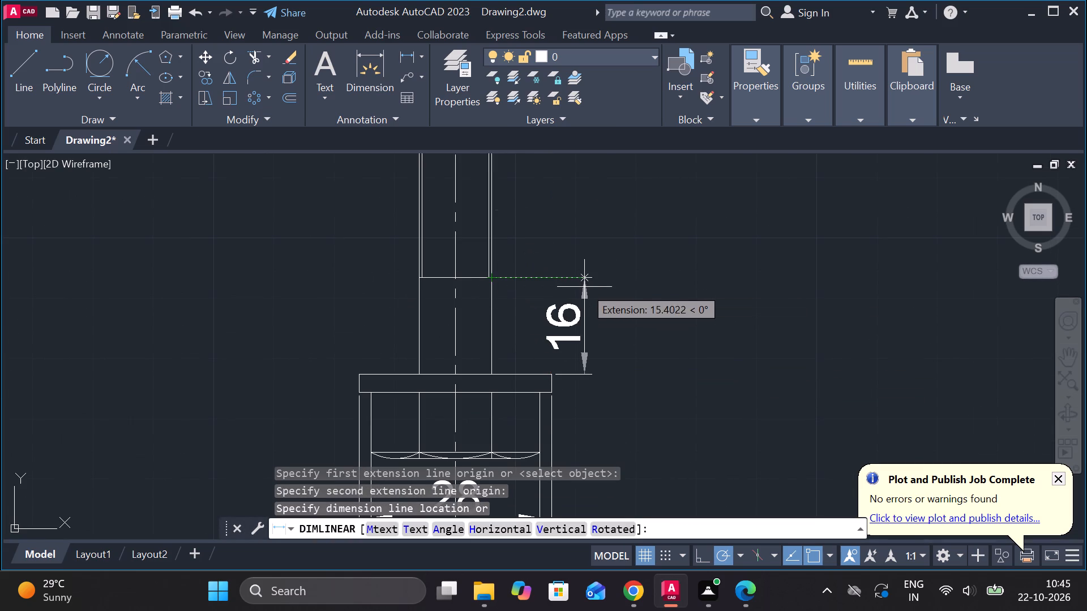
click(595, 289)
key(space)
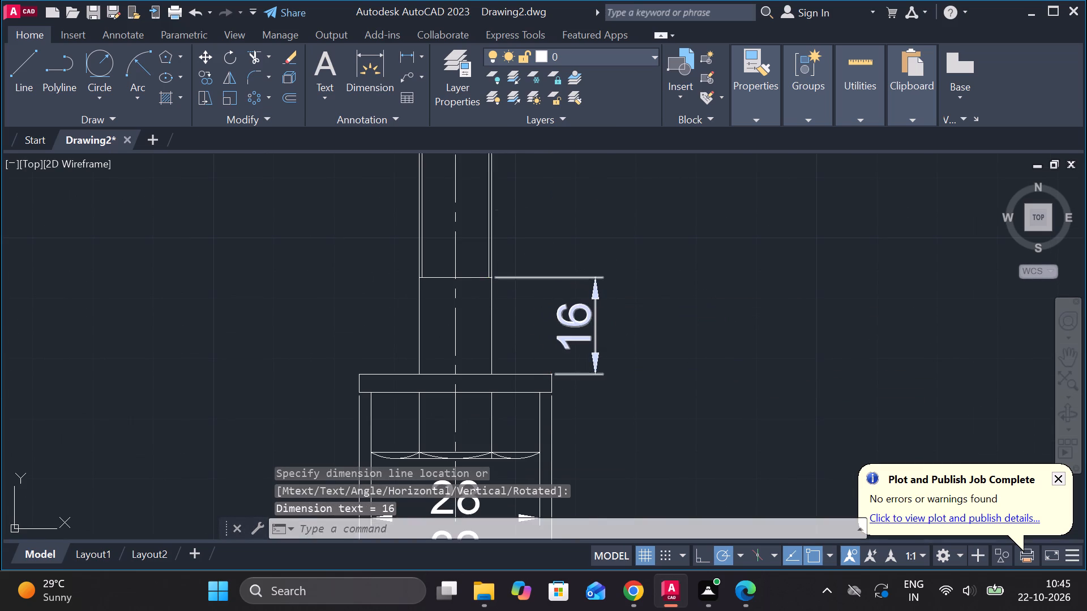
click(546, 370)
click(547, 391)
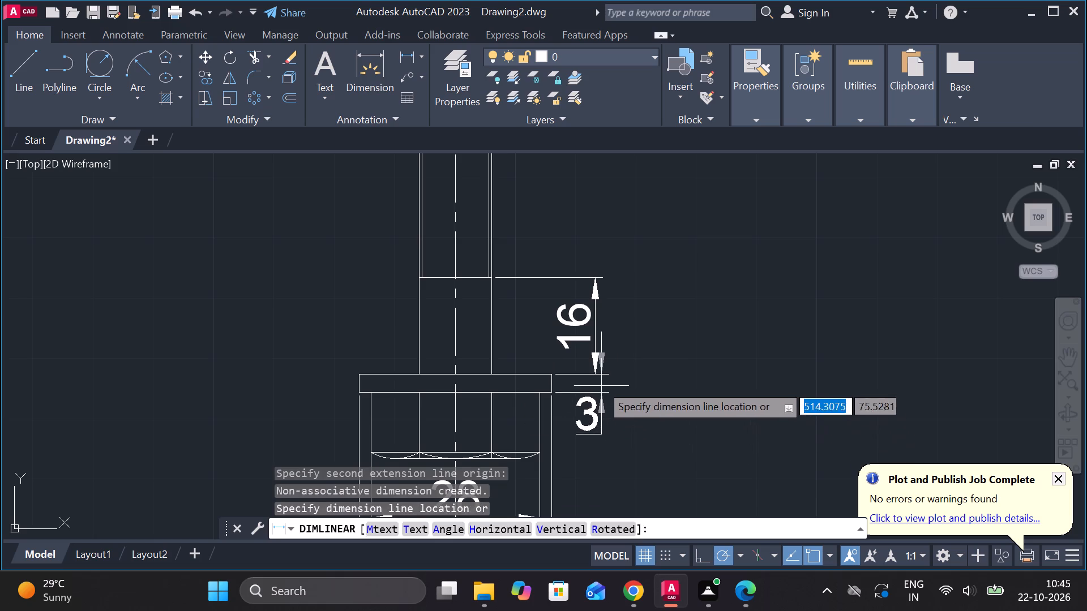
click(594, 373)
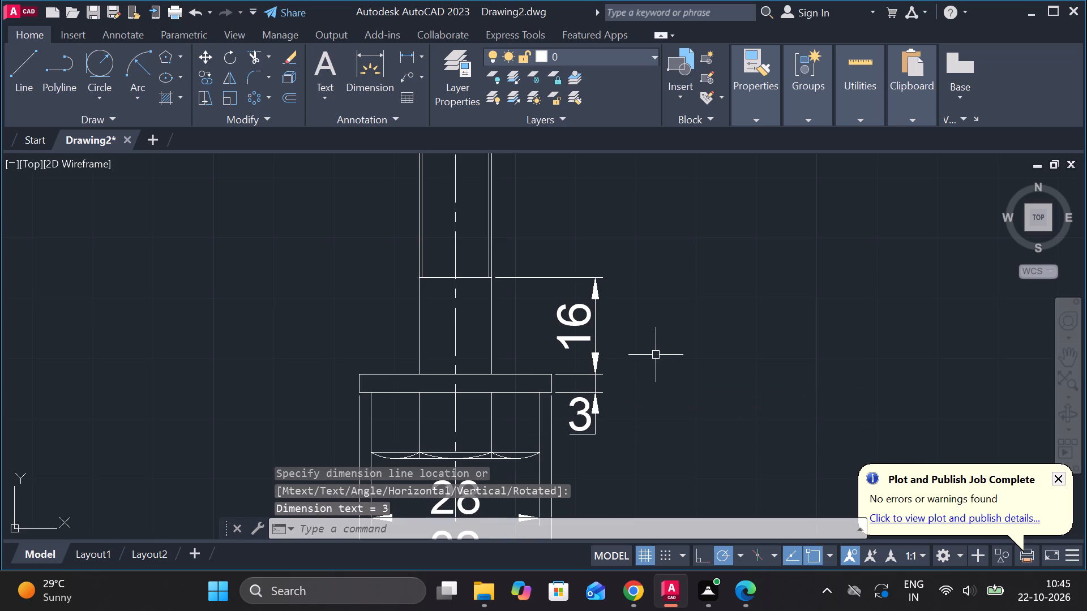
Add a vertical dimension for the bolt head's height below the collar, placed on the bolt's left side.
middle_drag(656, 354, 657, 299)
key(space)
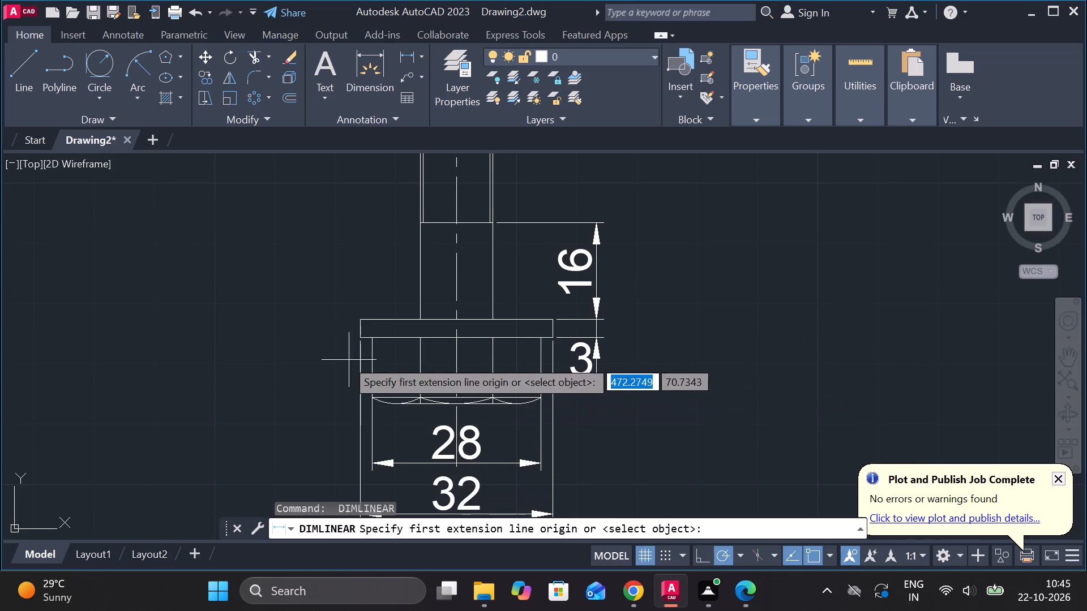
click(356, 338)
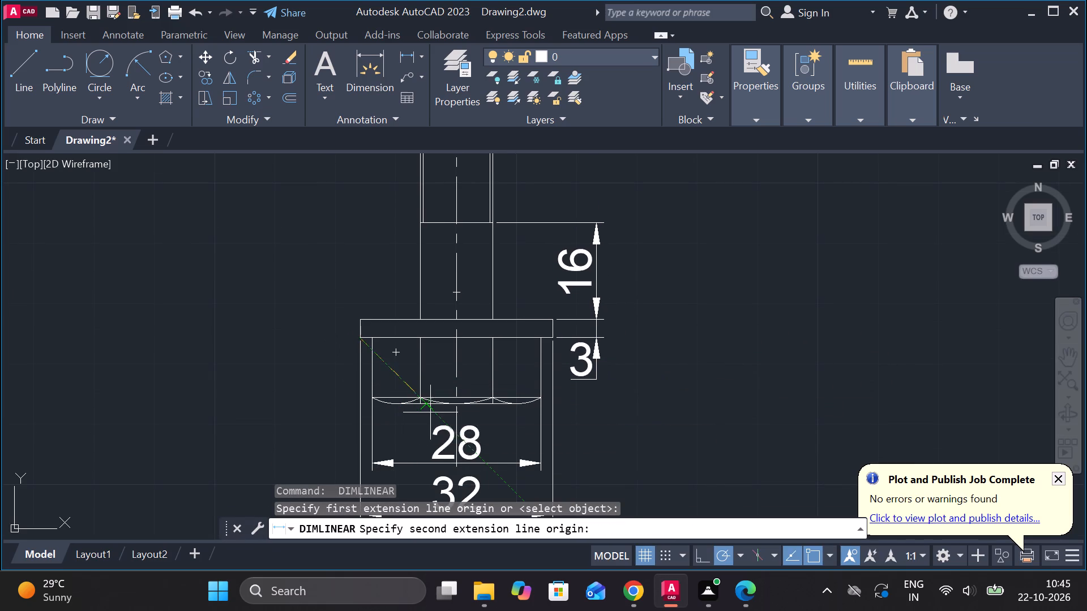
click(419, 408)
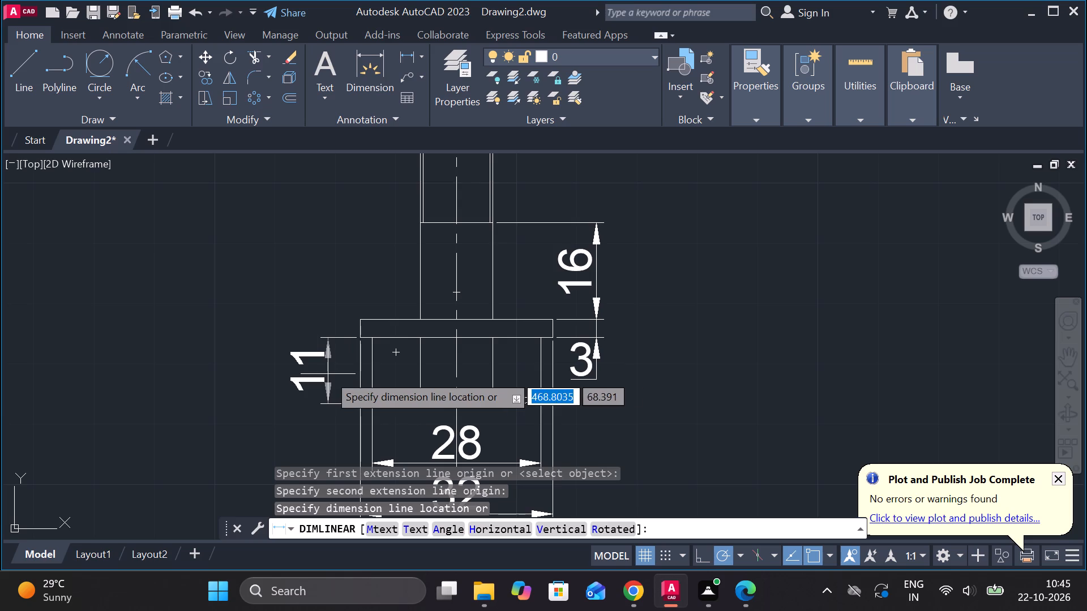
click(328, 374)
Dimension the bolt's threaded length on its right side, in line with the unthreaded shank's dimension.
middle_drag(434, 355, 451, 444)
key(space)
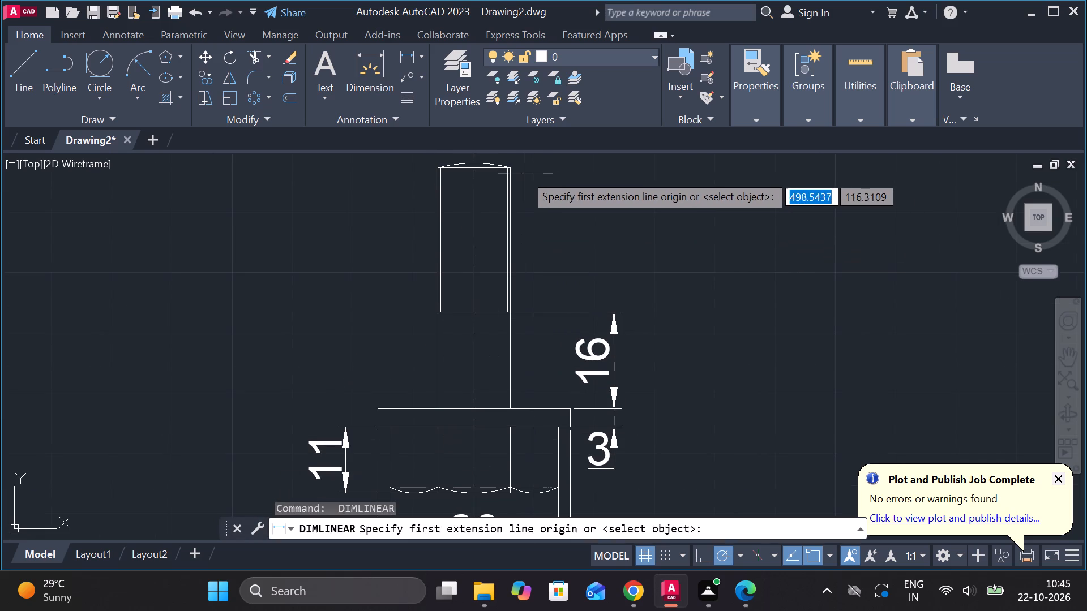
click(519, 171)
click(511, 314)
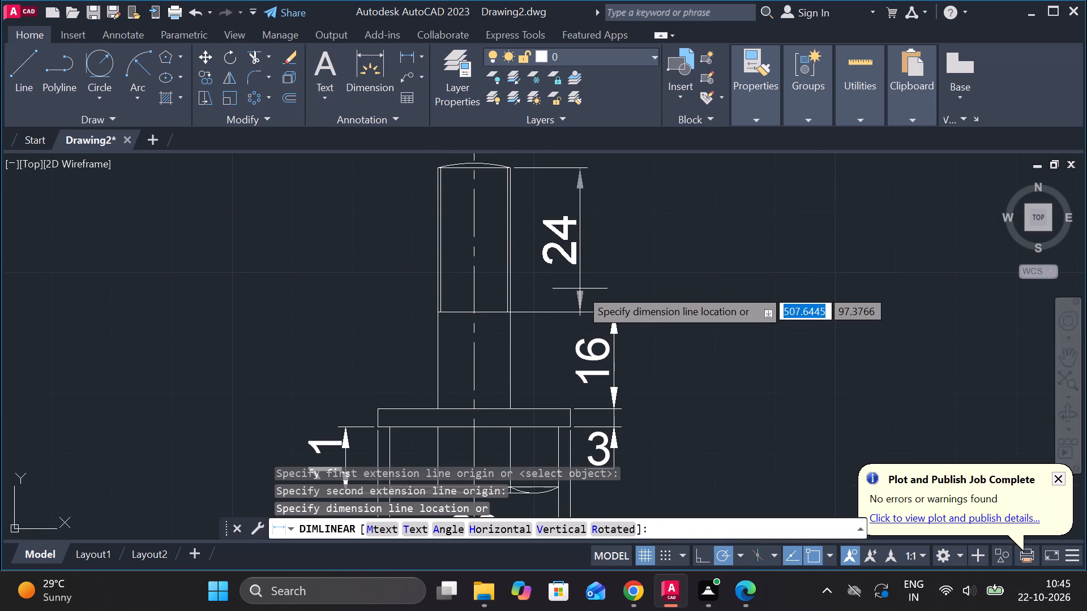
click(612, 310)
Dimension the bolt's overall length from the threaded end to the head's bottom, outside the stacked vertical dimensions.
key(space)
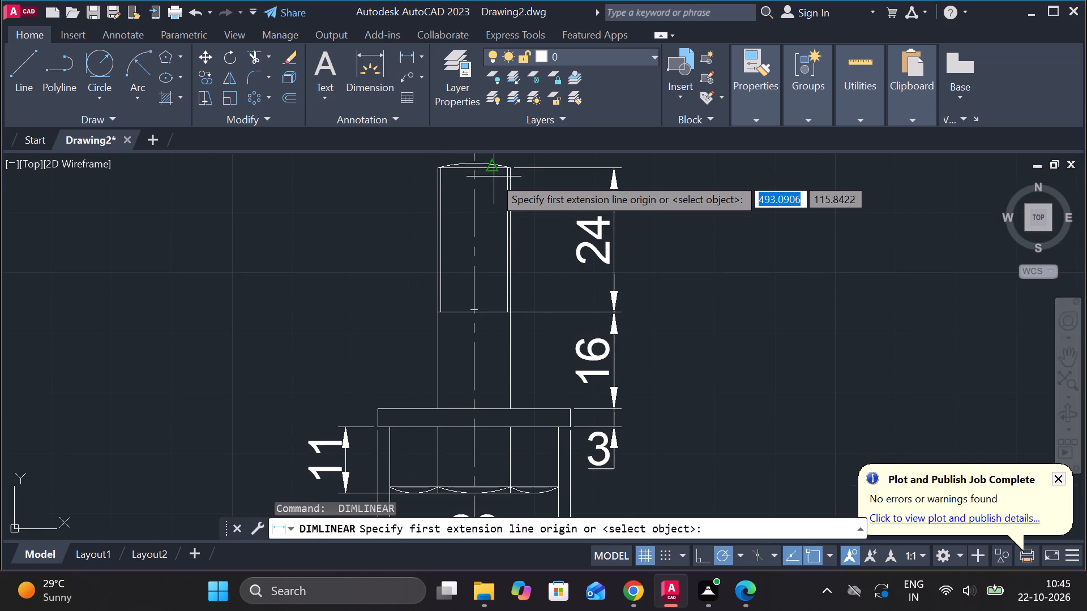
click(480, 171)
scroll(493, 276, down, 2)
scroll(488, 378, up, 1)
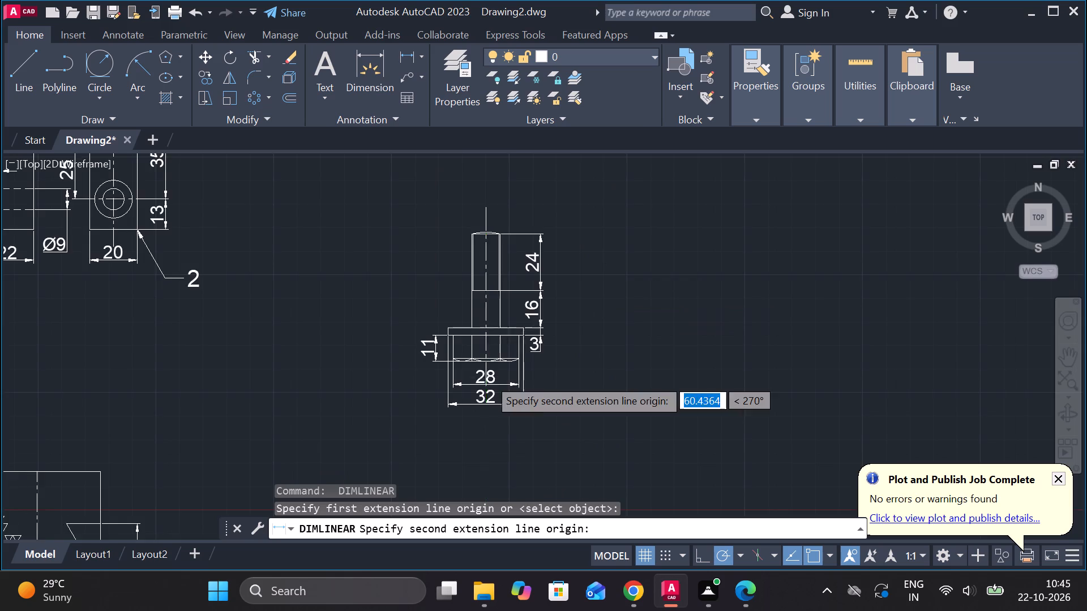
scroll(488, 378, up, 1)
click(484, 336)
middle_drag(675, 320, 658, 381)
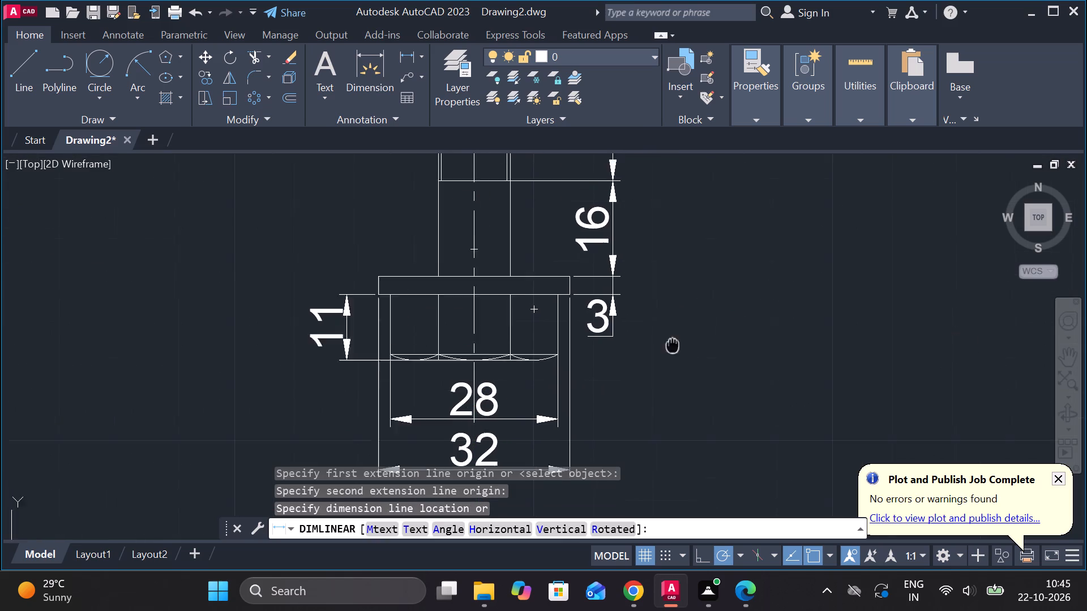
middle_drag(658, 381, 644, 412)
click(658, 361)
Add a multileader pointing to the bolt collar's upper-left edge, numbered 5 with text height 7.
scroll(659, 363, down, 2)
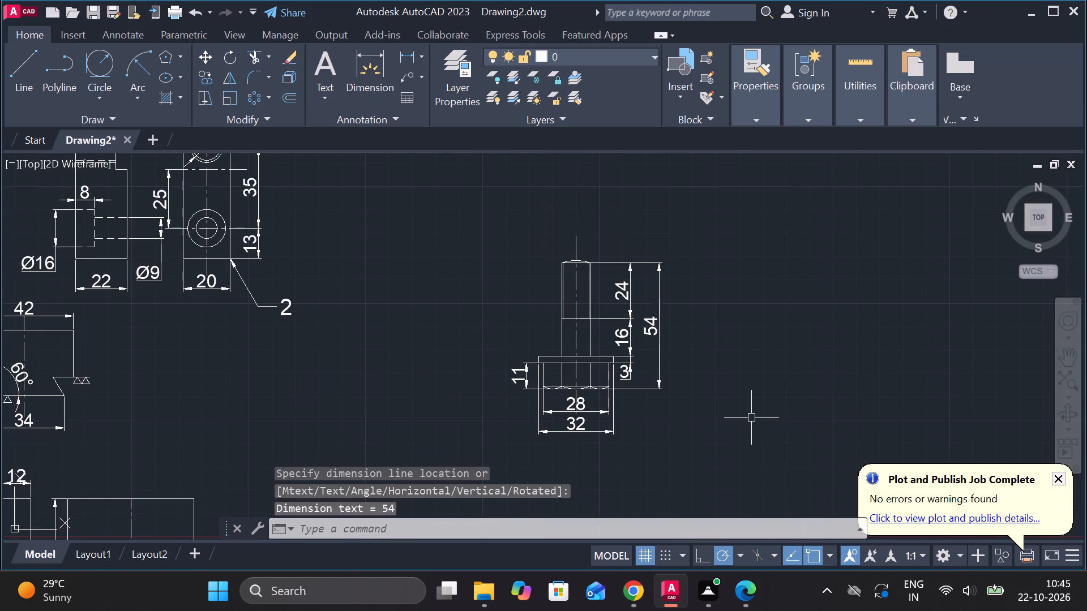
scroll(634, 407, down, 2)
scroll(567, 412, up, 2)
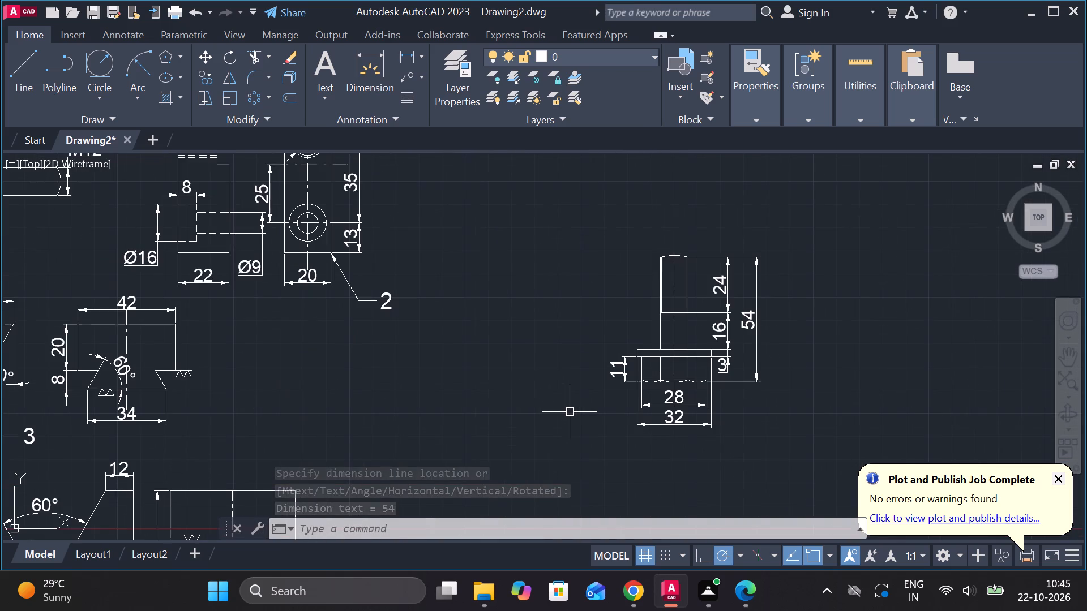
click(405, 77)
middle_drag(483, 321, 470, 275)
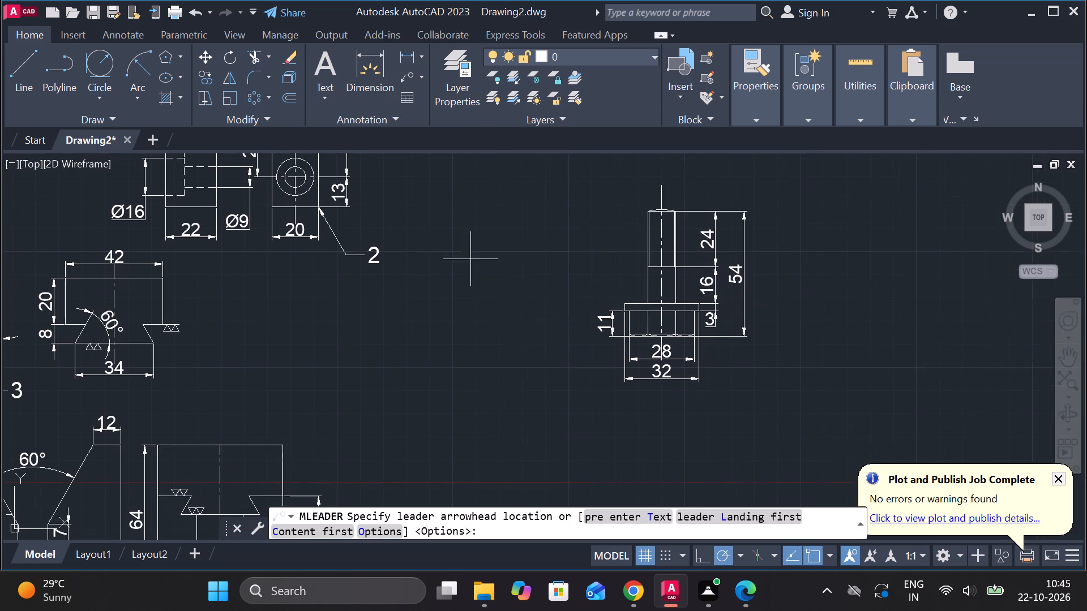
scroll(597, 325, up, 2)
click(680, 261)
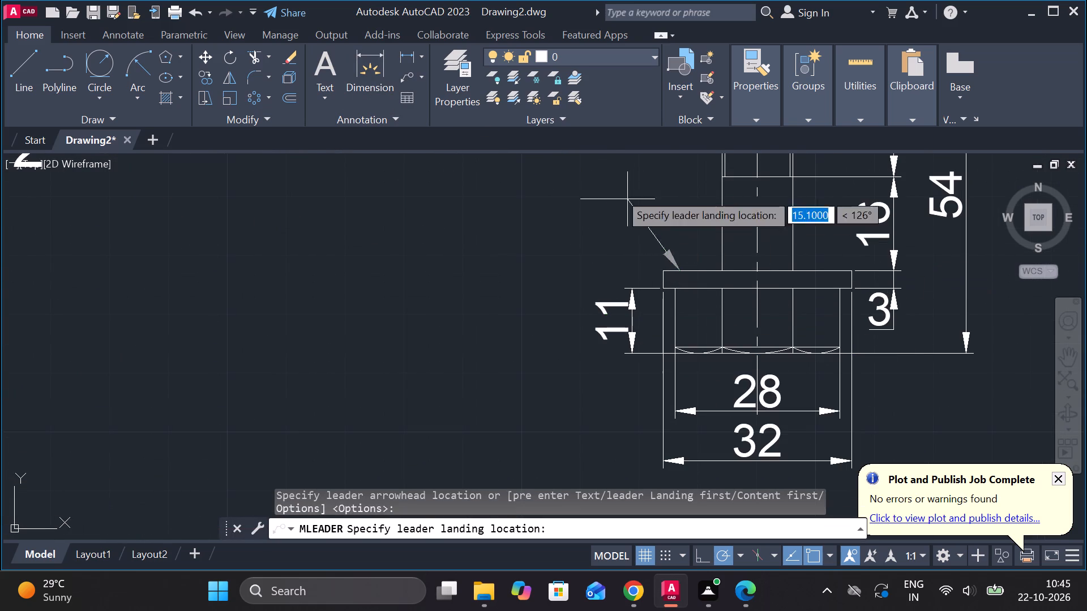
click(597, 177)
middle_drag(494, 218, 538, 286)
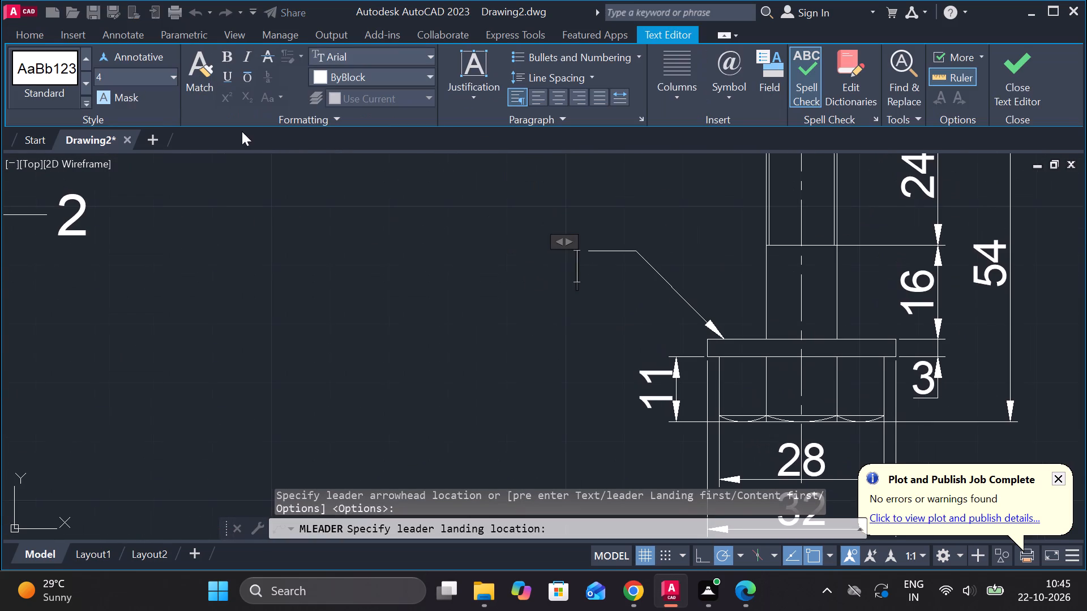
click(145, 74)
key(7)
key(Return)
scroll(145, 74, up, 1)
key(5)
click(1013, 75)
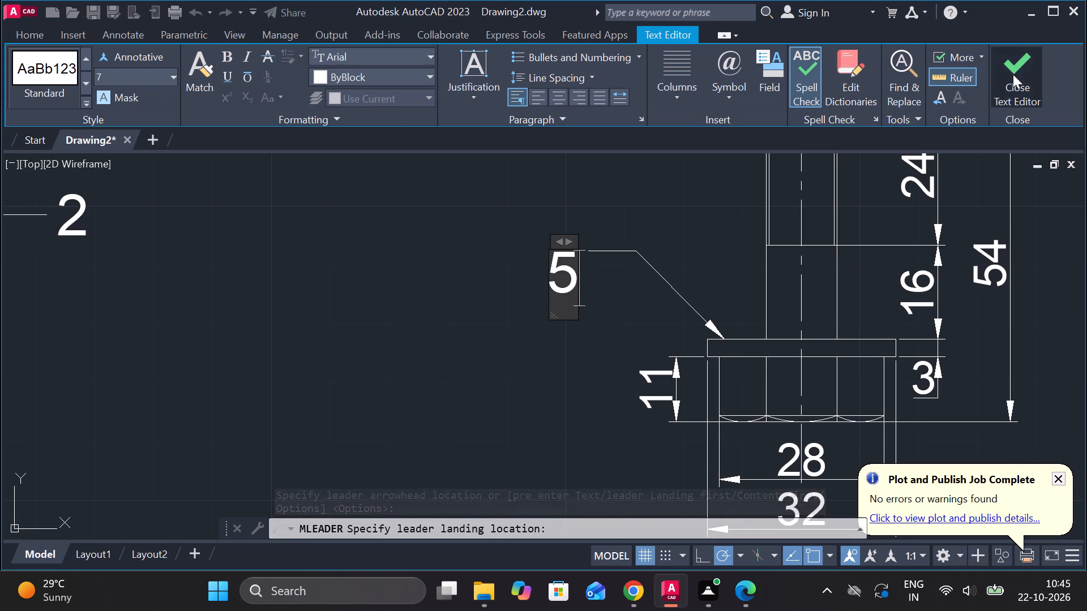
Move the dimensioned bolt with its number 5 leader next to part 2, on the right of its views.
scroll(932, 413, down, 2)
middle_drag(958, 424, 932, 345)
scroll(919, 342, down, 1)
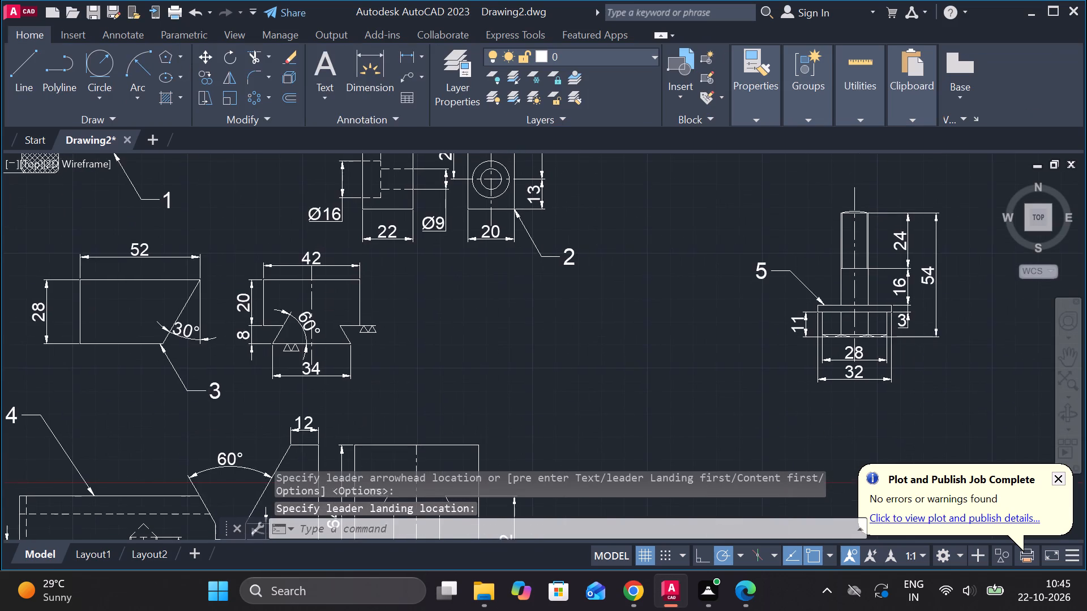
click(780, 235)
click(979, 415)
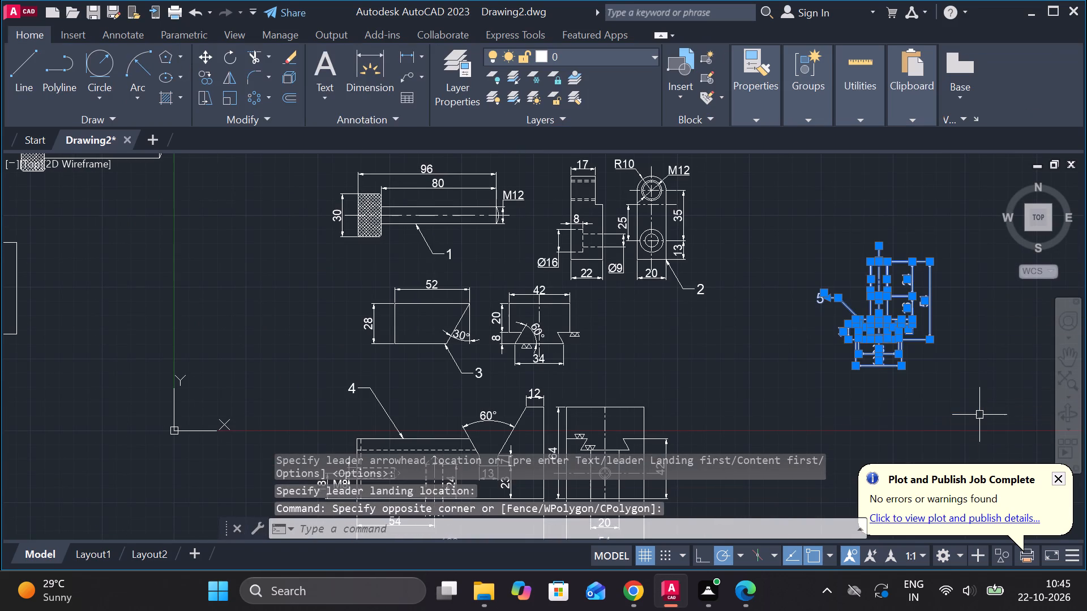
key(m)
key(Return)
click(979, 415)
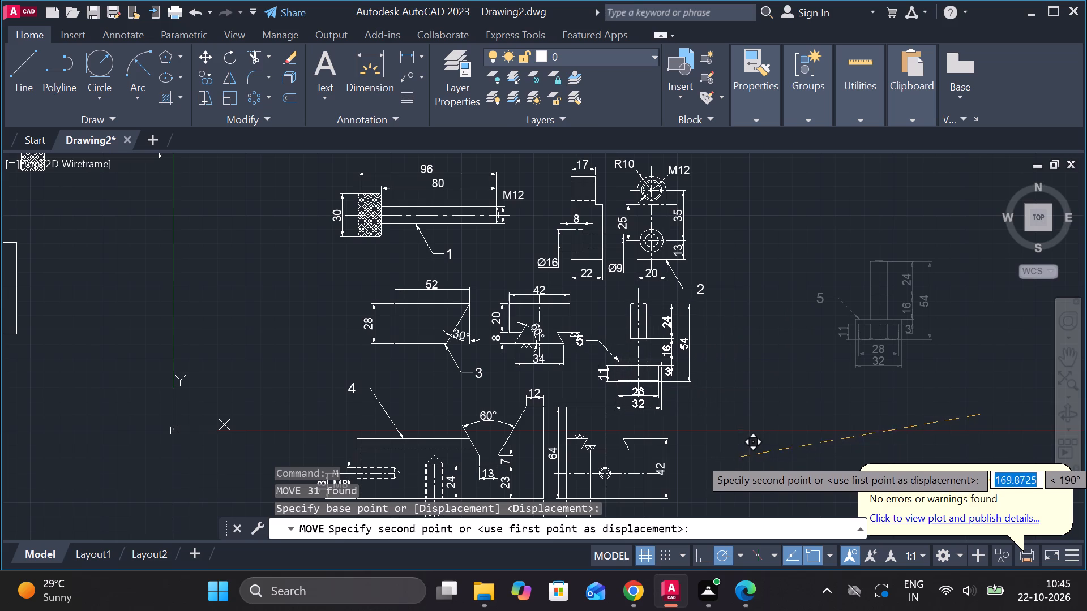
click(871, 335)
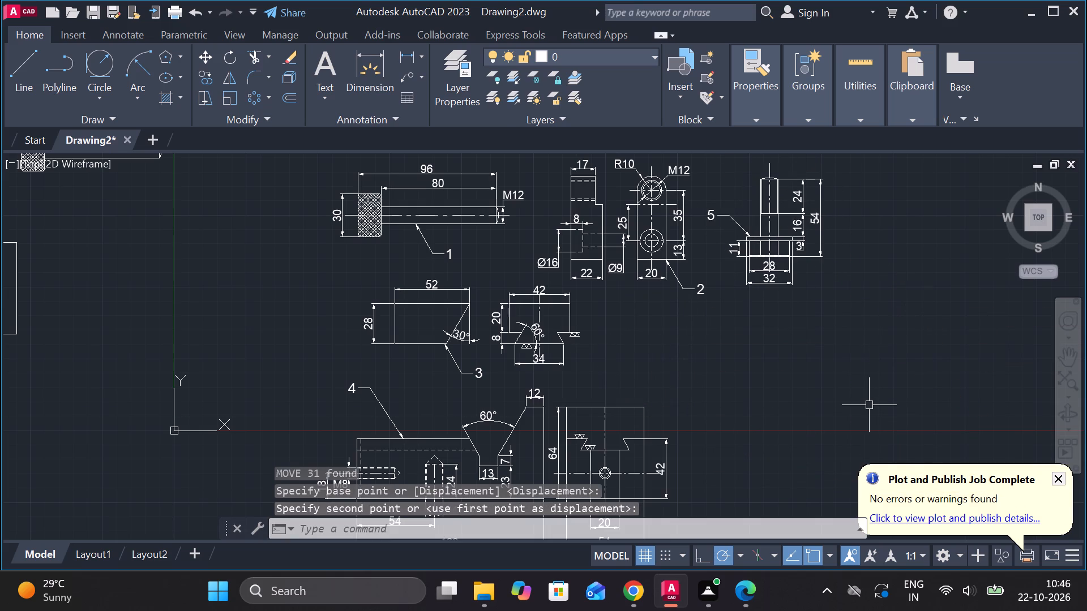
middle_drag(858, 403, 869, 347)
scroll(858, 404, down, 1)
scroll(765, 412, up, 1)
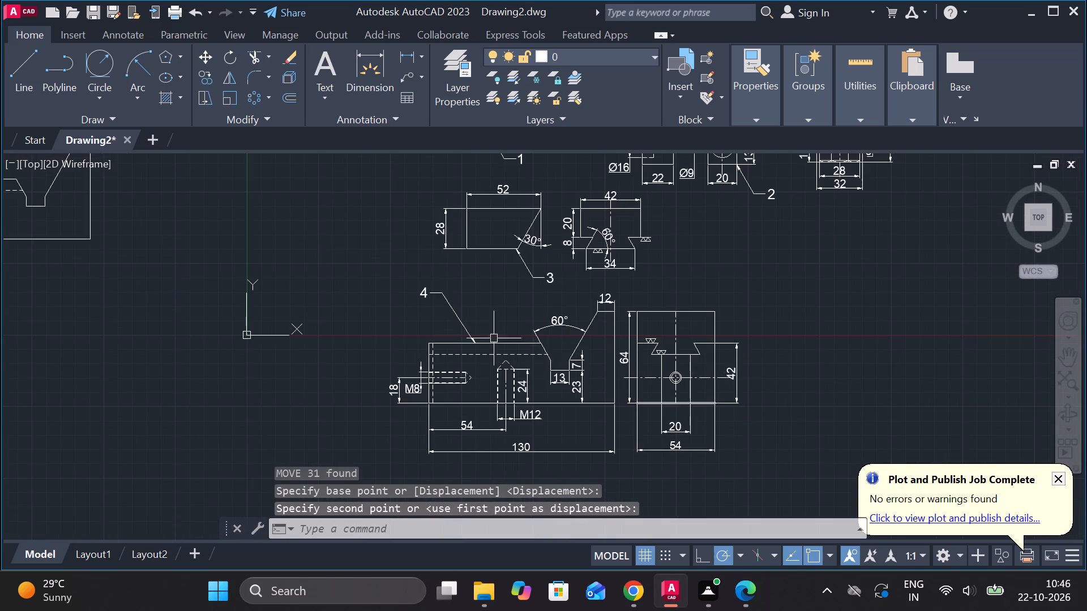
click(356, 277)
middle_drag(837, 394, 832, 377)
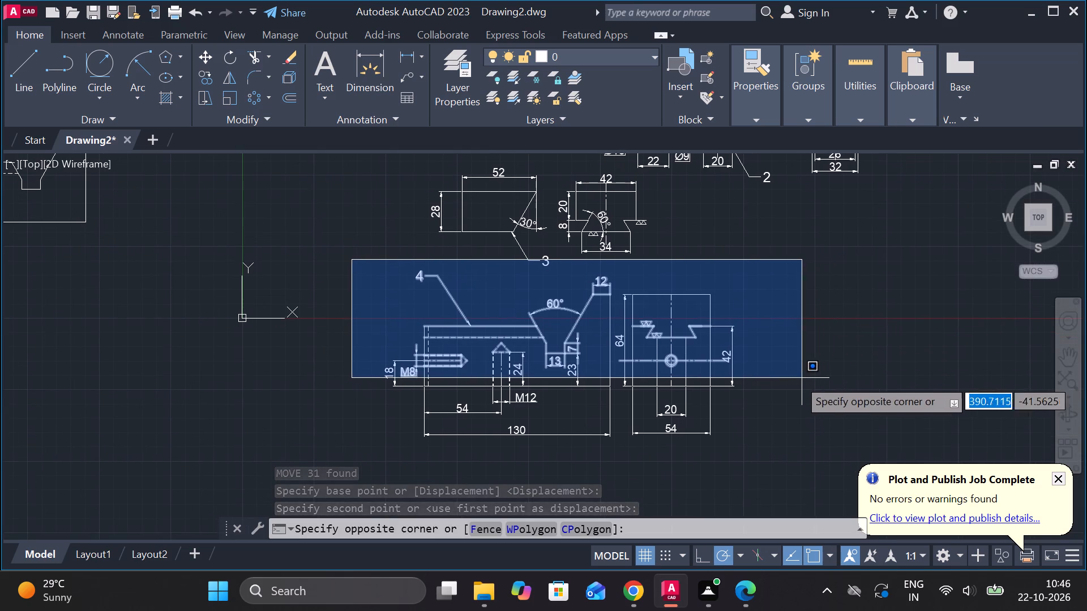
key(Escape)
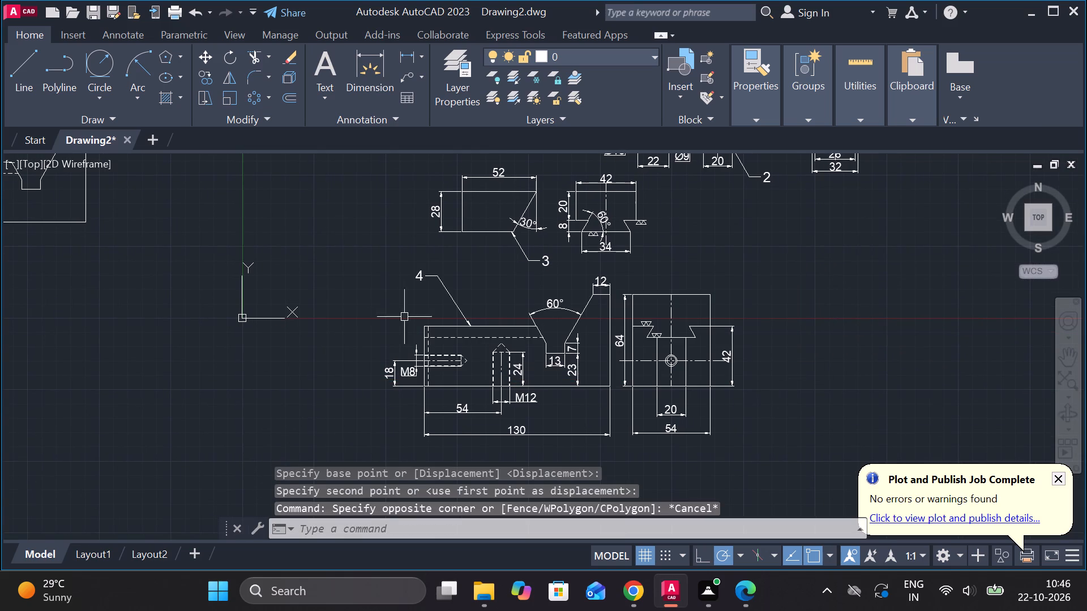
Move both dimensioned views of part 4 and its leader about 178 units at 20°, beside part 3 and below part 2.
click(346, 269)
middle_drag(761, 383, 758, 347)
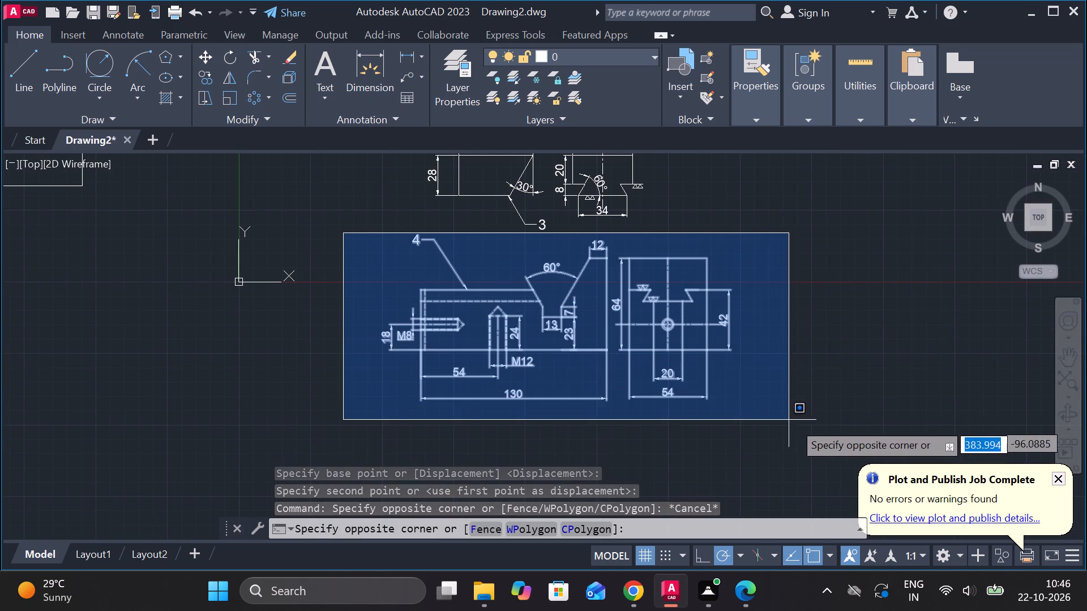
click(810, 425)
key(m)
key(Return)
click(811, 416)
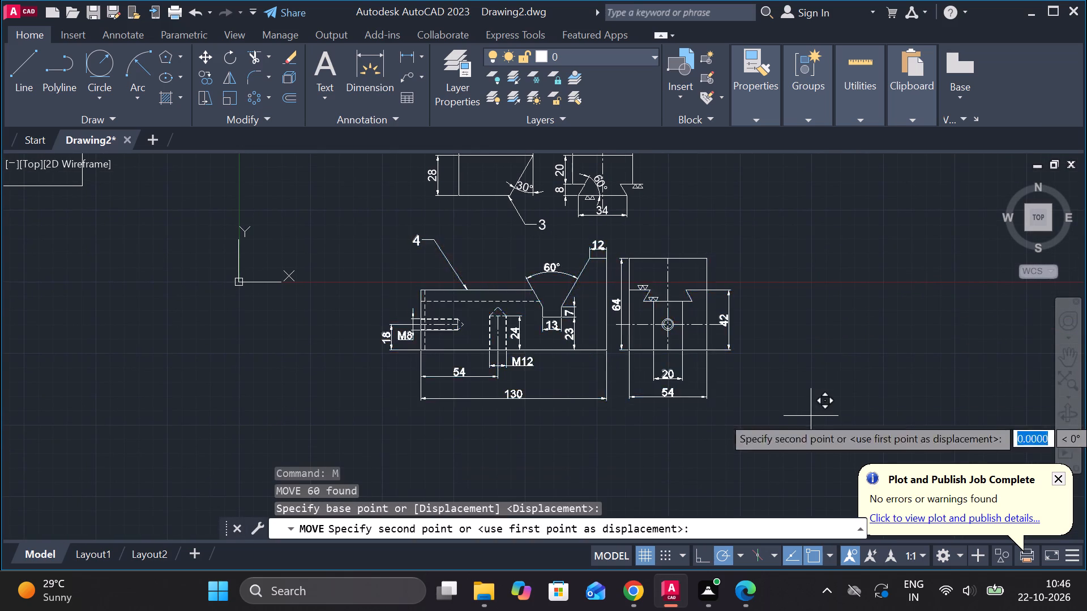
middle_drag(1003, 343, 898, 463)
scroll(1003, 343, down, 1)
scroll(1047, 471, up, 1)
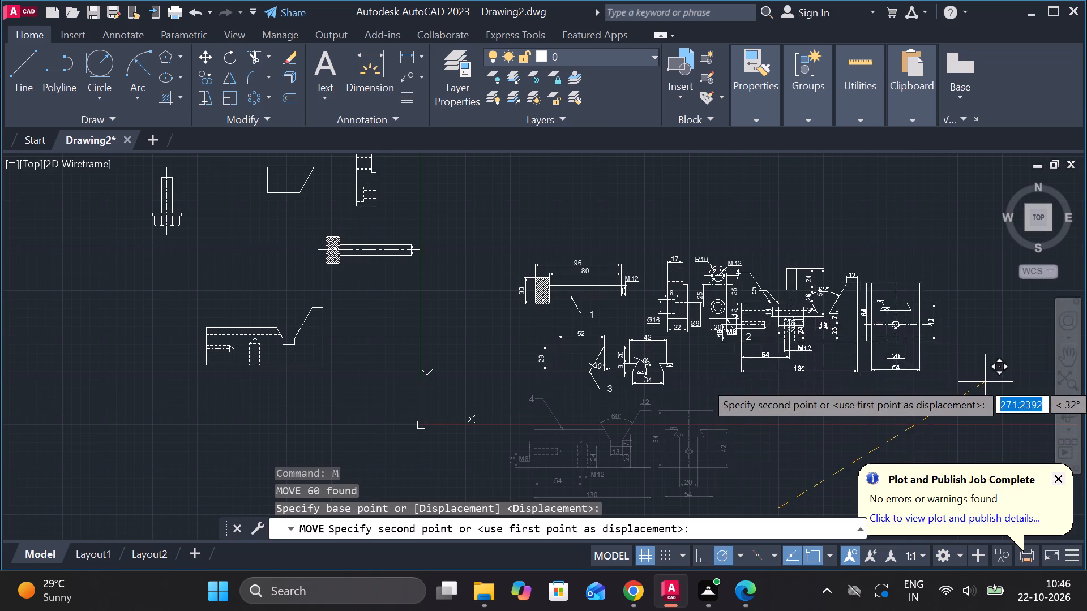
middle_drag(985, 382, 840, 300)
scroll(794, 381, up, 1)
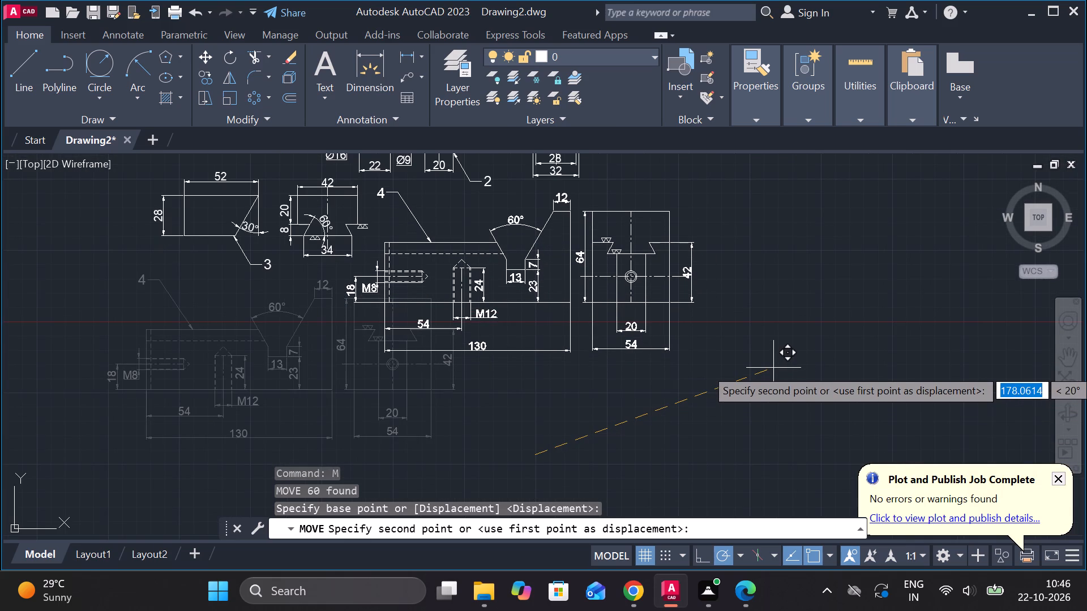
click(773, 368)
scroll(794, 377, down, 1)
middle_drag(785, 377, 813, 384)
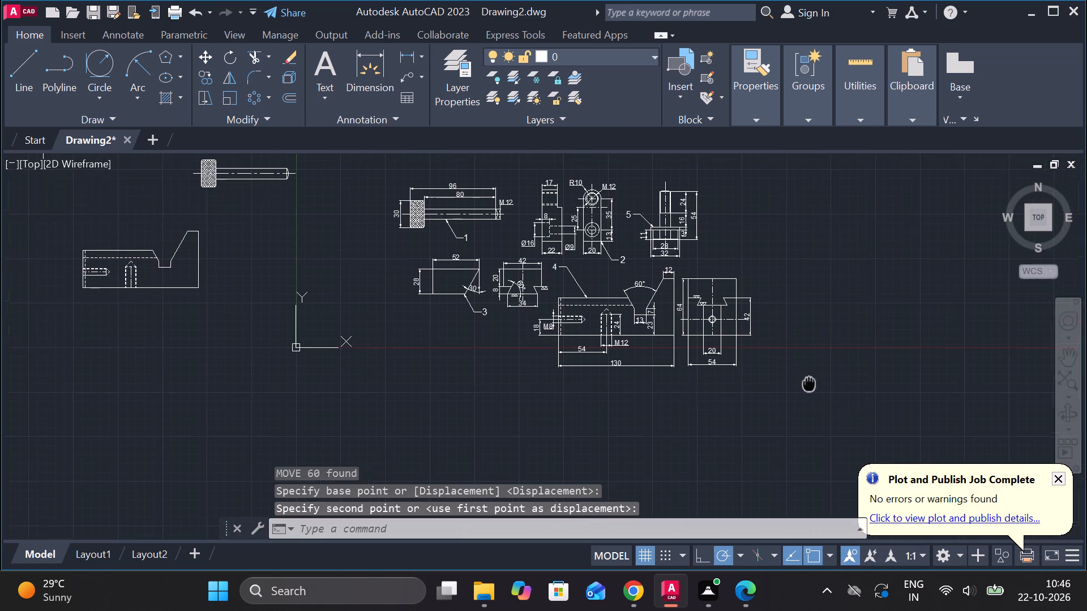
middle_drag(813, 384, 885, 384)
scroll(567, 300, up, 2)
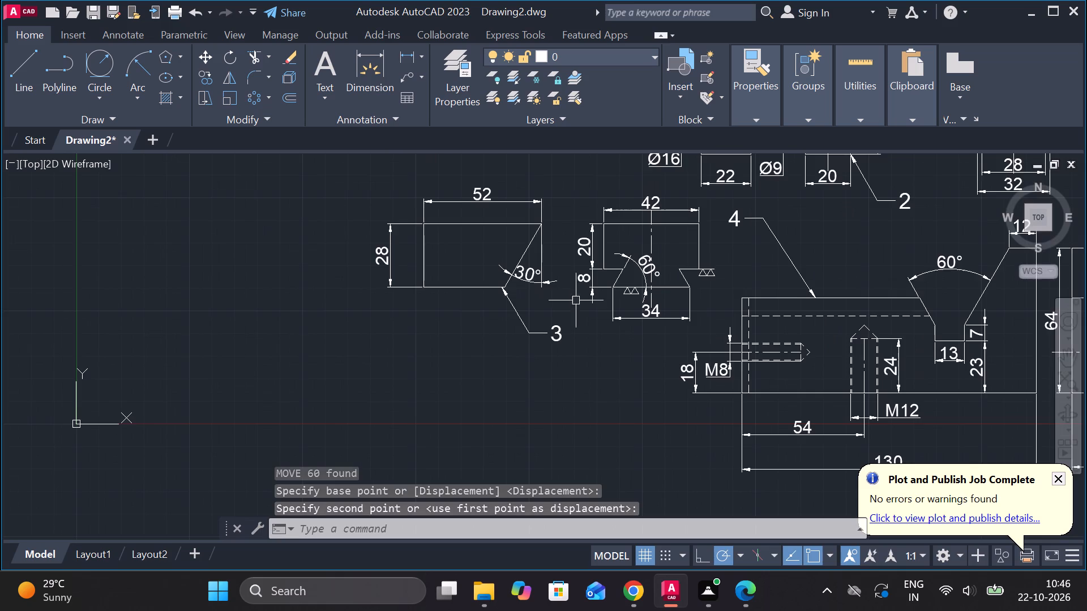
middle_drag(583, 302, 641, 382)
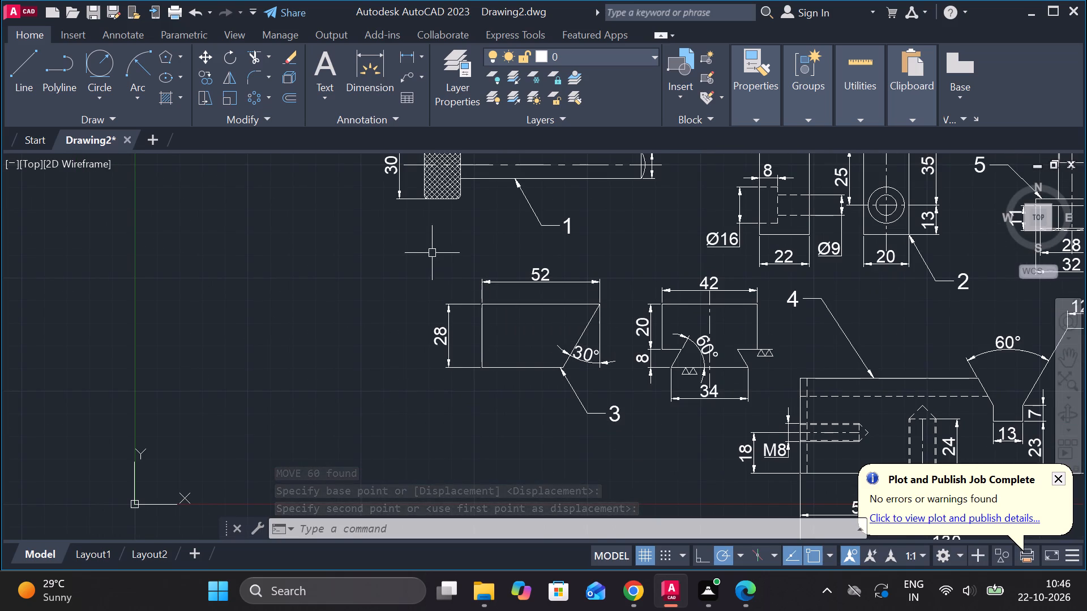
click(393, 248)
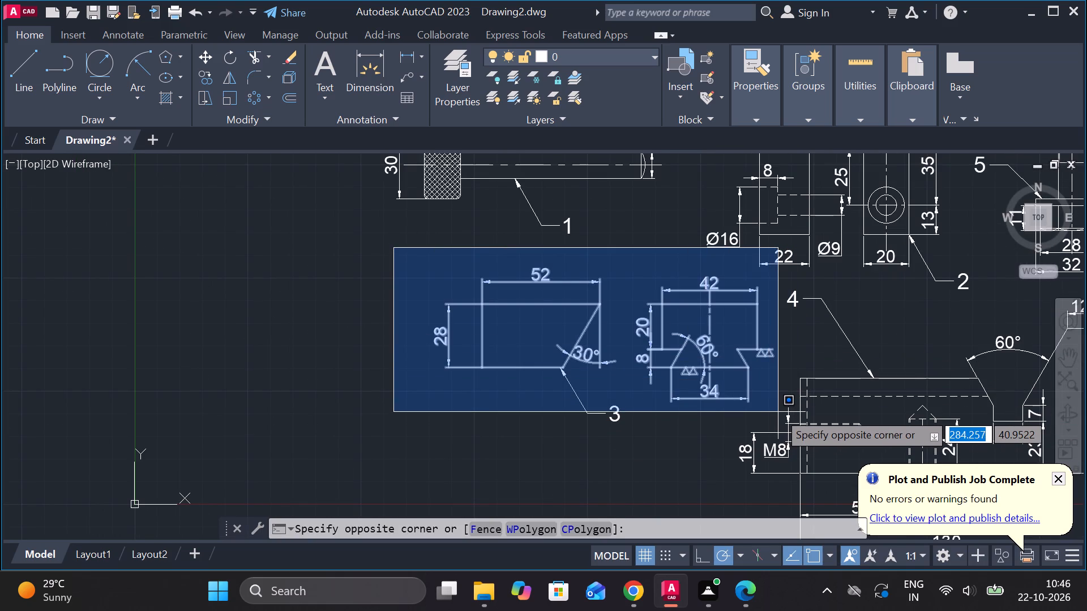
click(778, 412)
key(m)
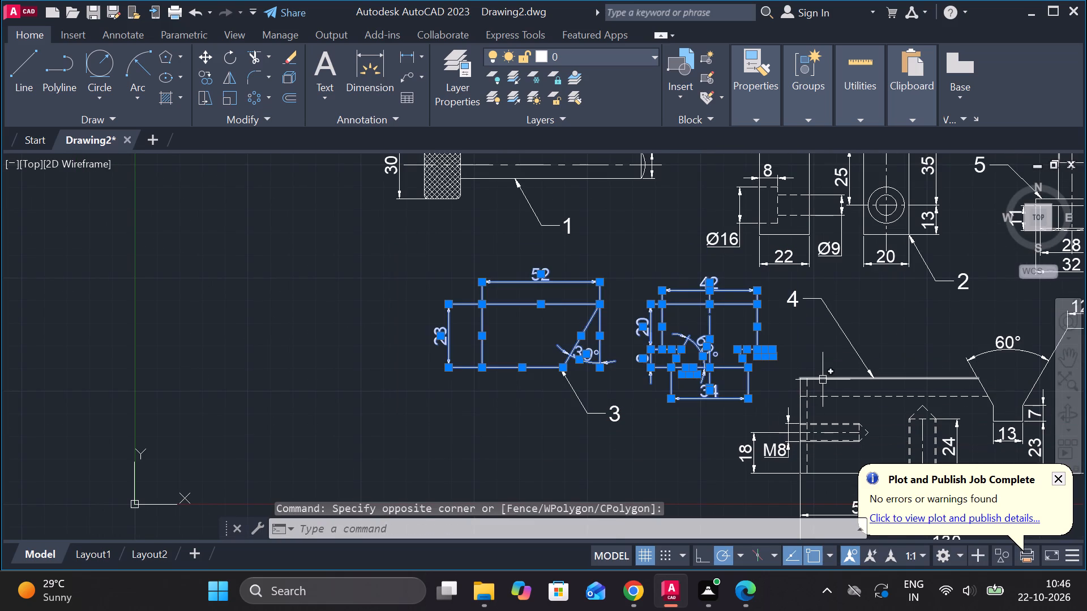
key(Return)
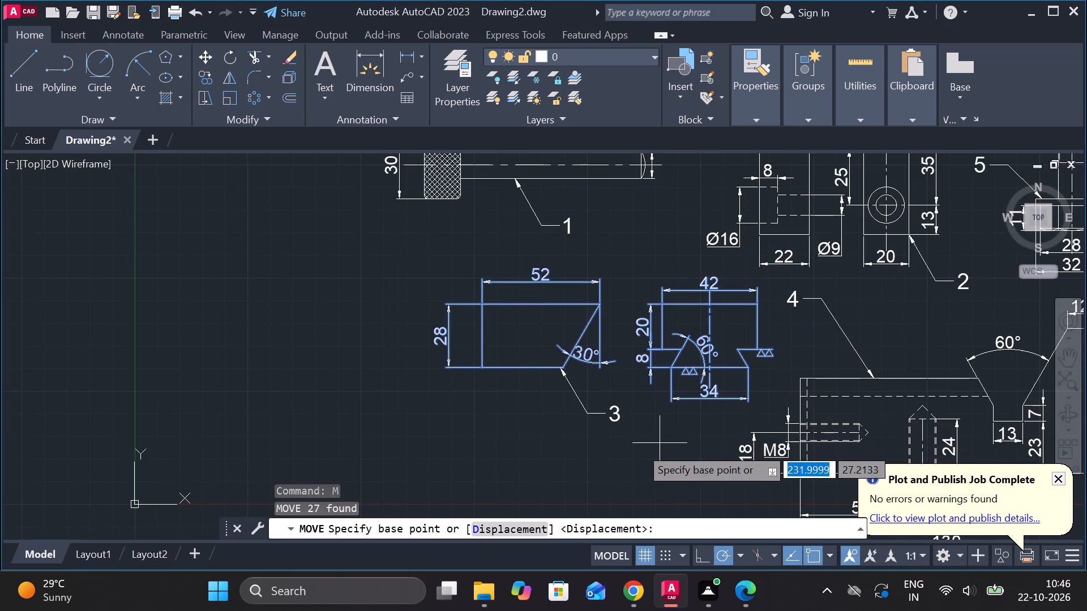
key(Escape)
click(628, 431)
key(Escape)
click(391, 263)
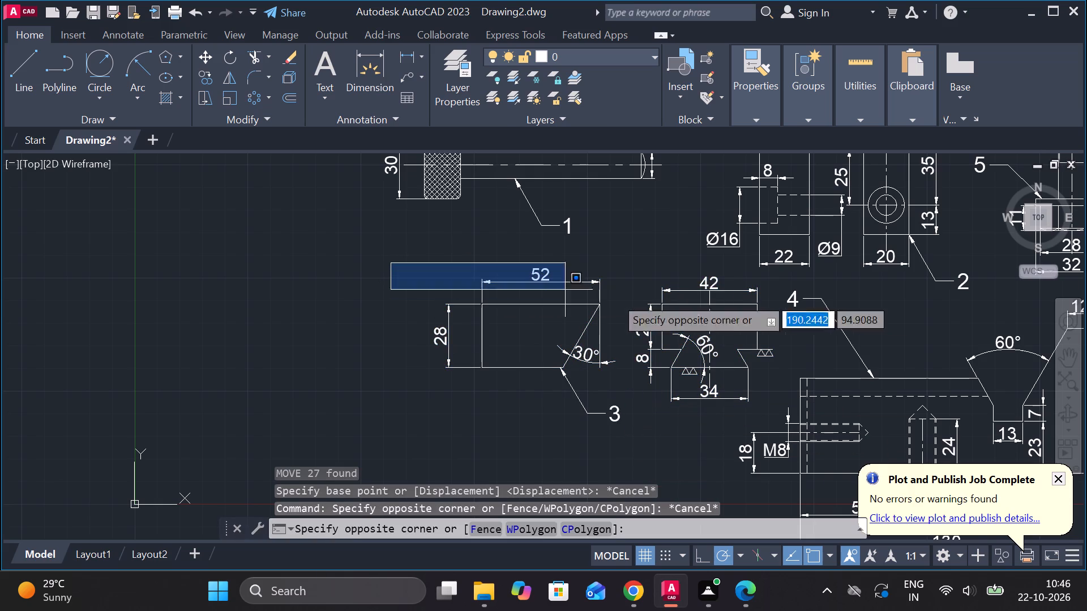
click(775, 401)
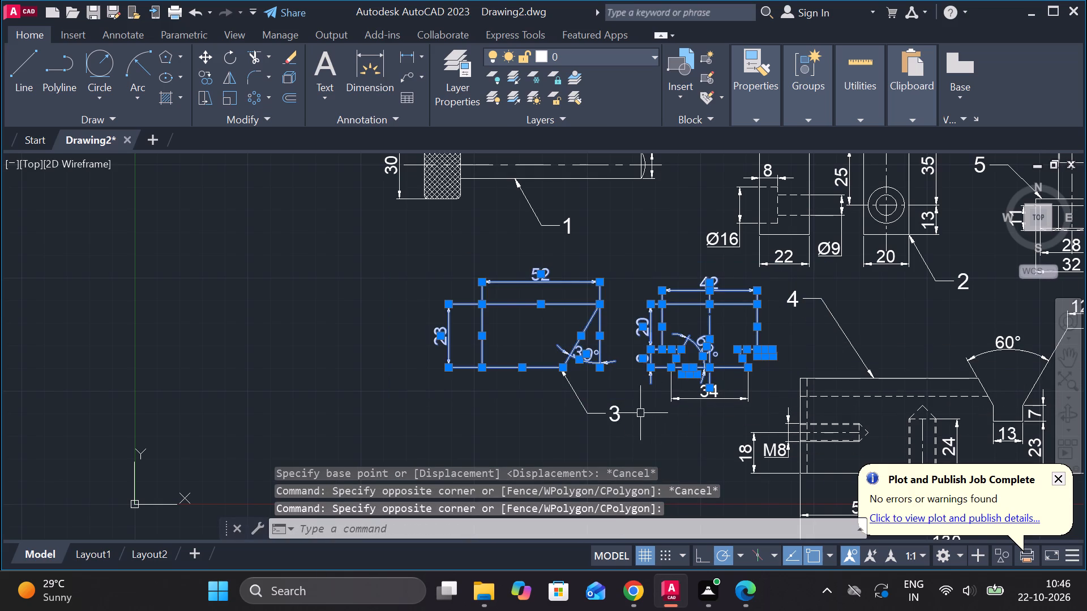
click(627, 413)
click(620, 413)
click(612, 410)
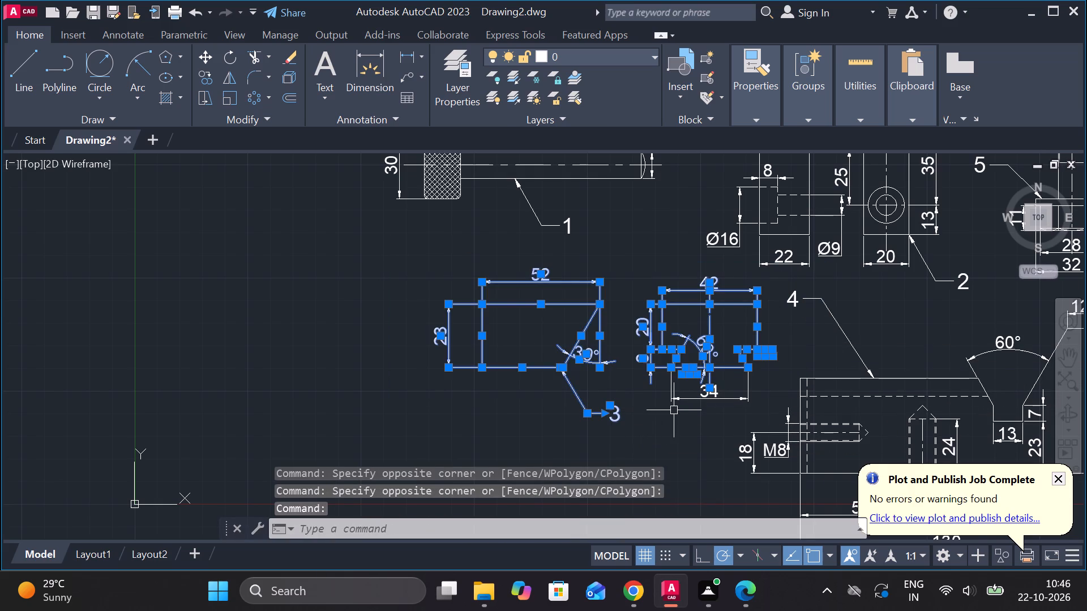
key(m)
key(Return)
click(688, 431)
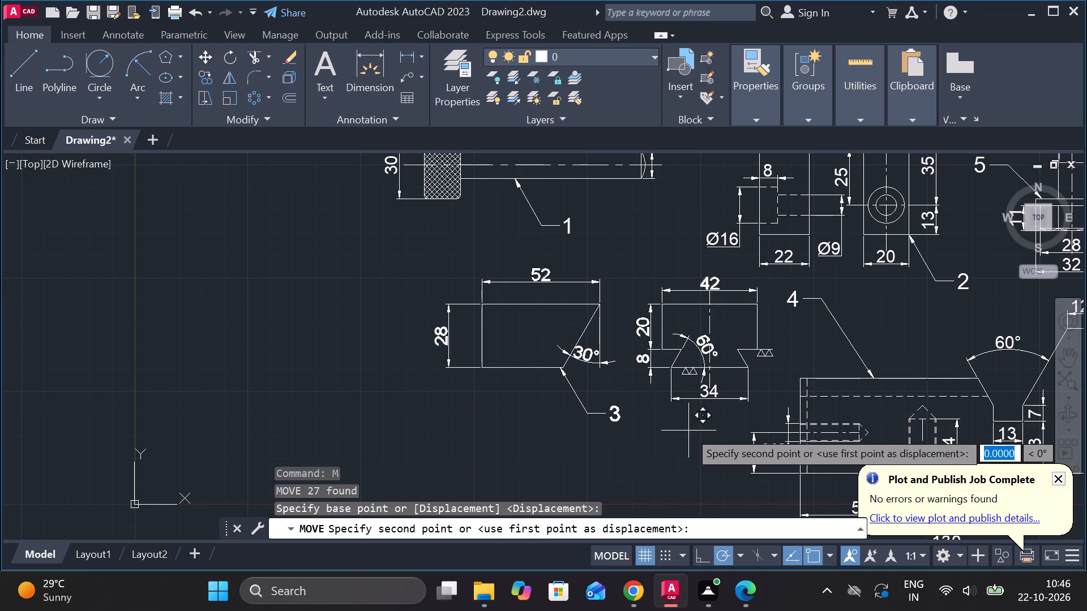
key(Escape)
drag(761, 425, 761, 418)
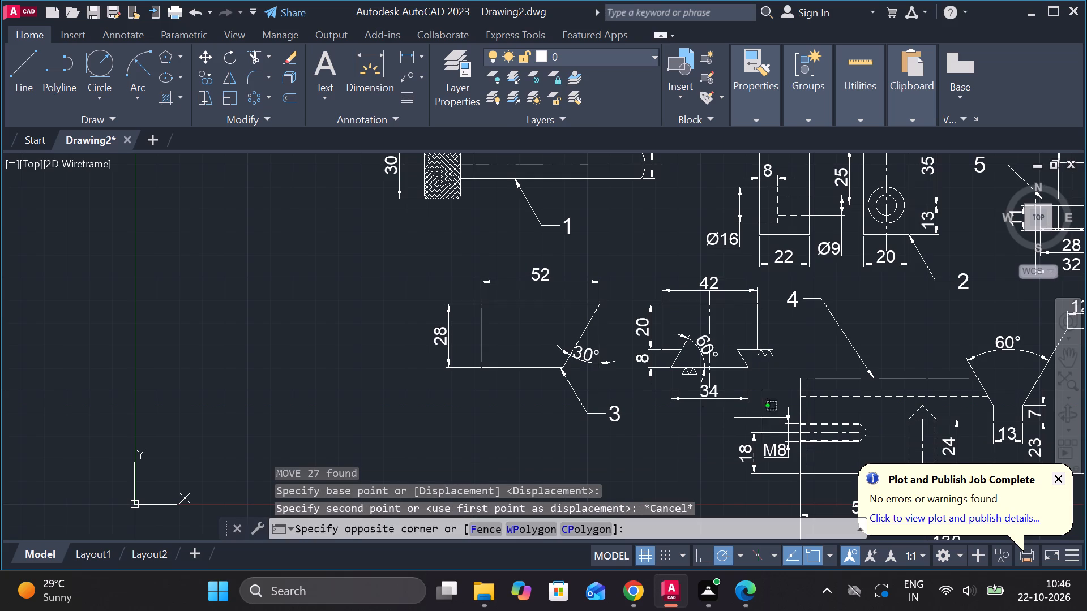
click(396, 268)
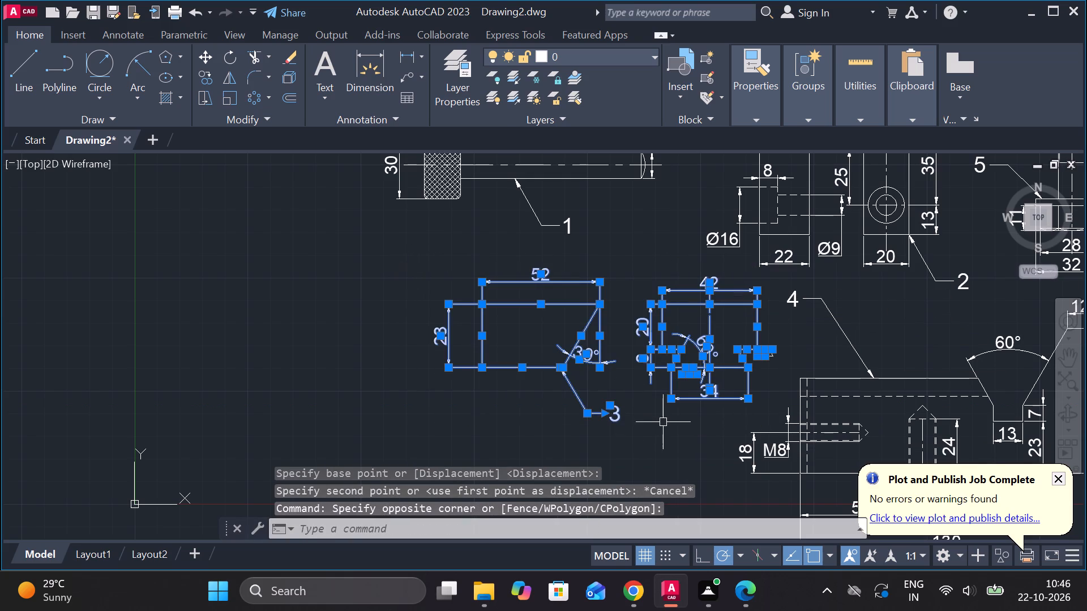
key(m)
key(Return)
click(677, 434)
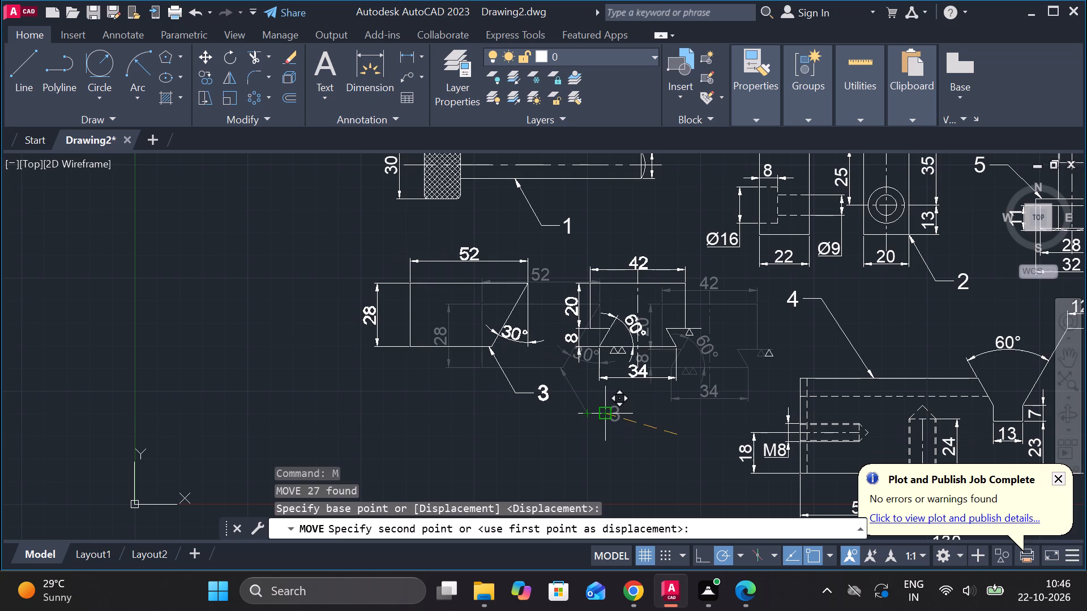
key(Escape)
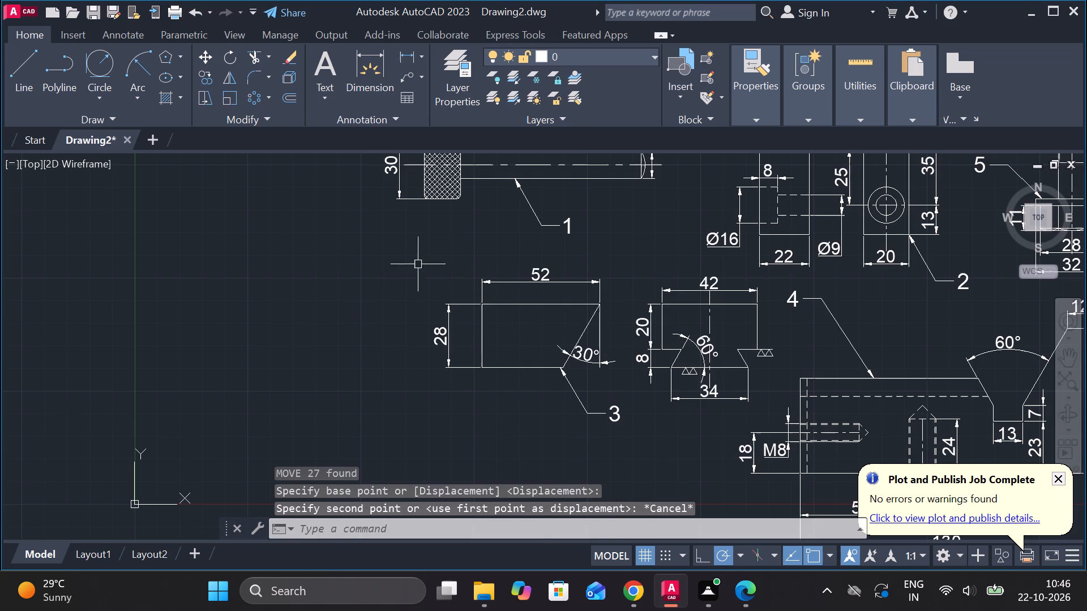
Move both dimensioned views of part 3 and its number 3 leader up and to the left, closer beneath part 1.
click(389, 257)
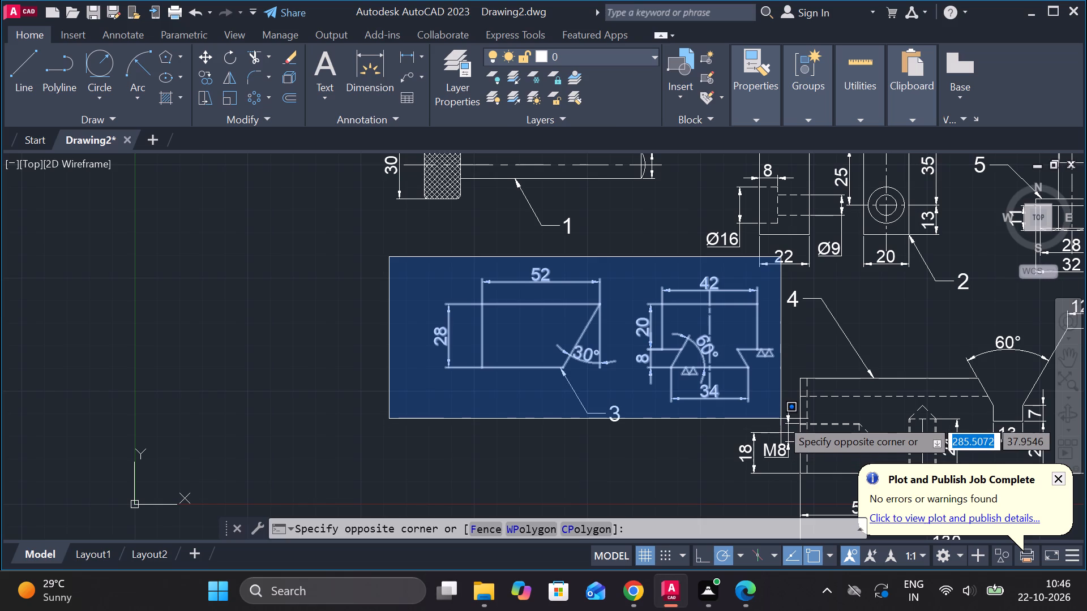
click(781, 419)
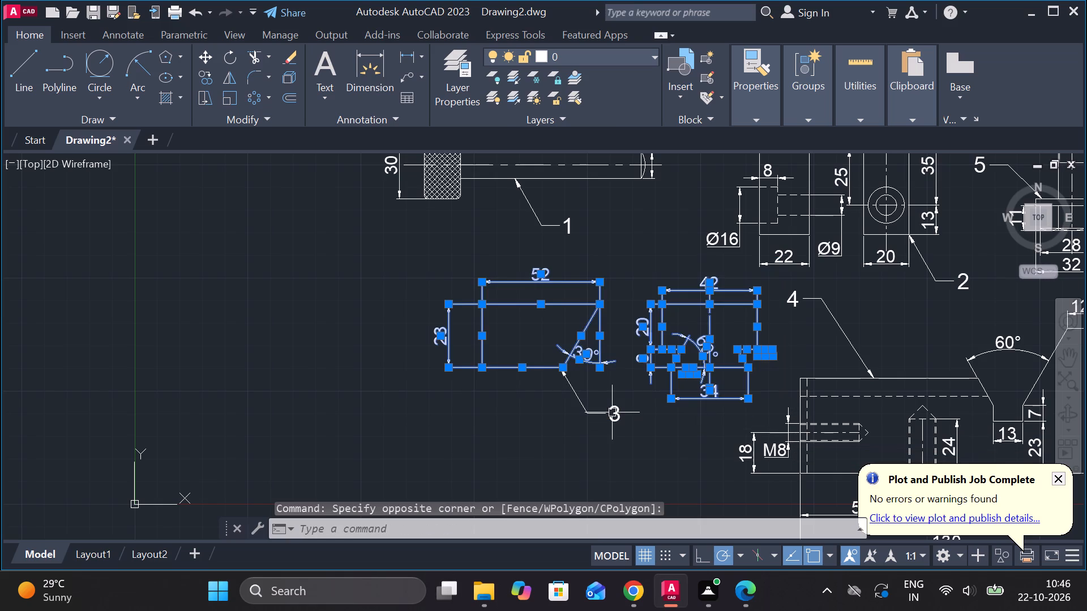
click(611, 412)
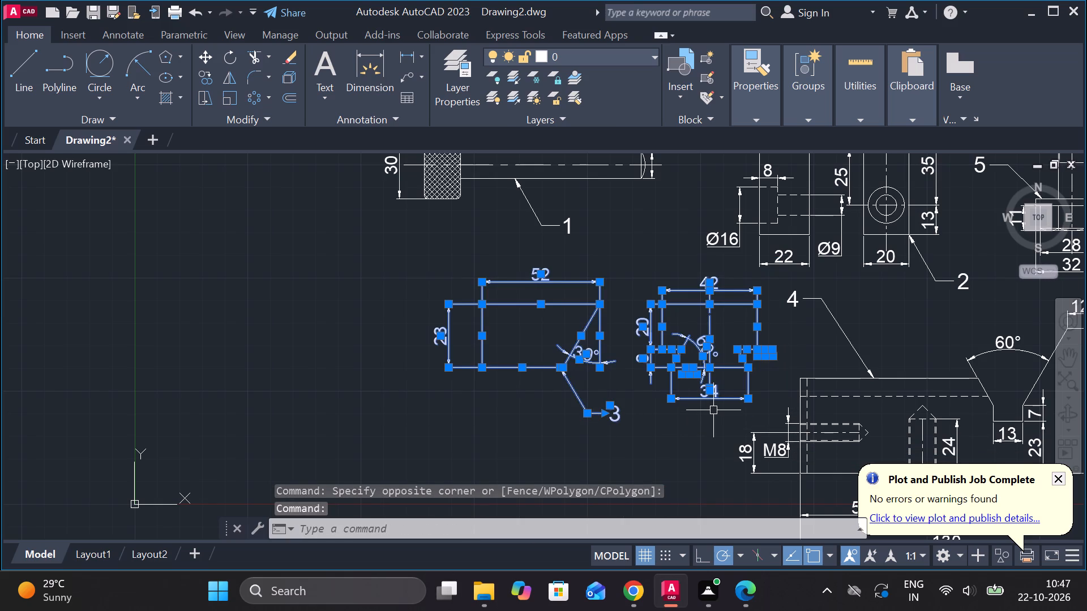
key(m)
key(Return)
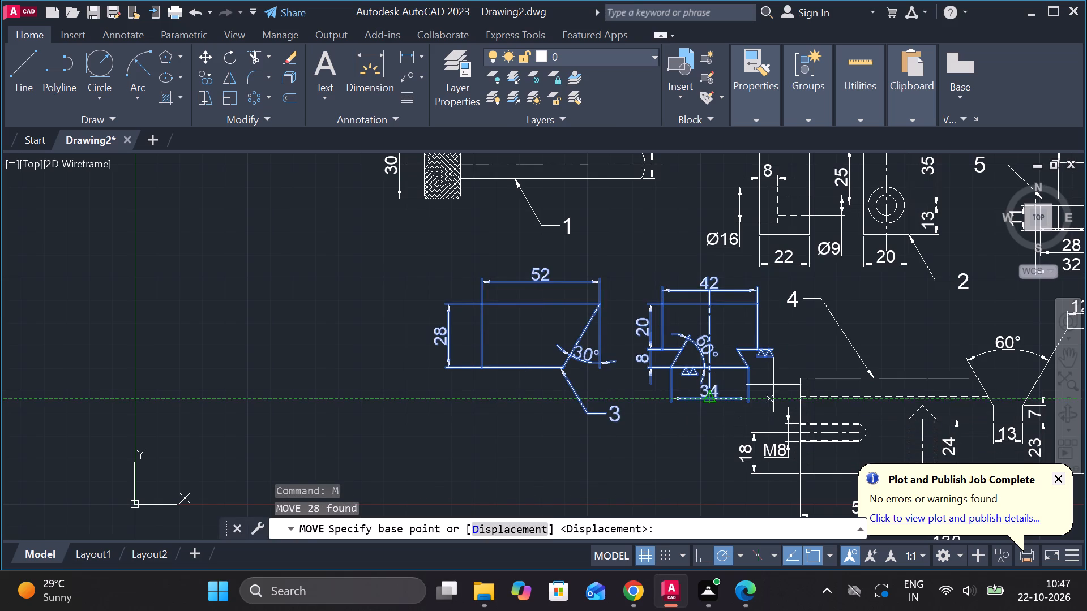
click(793, 368)
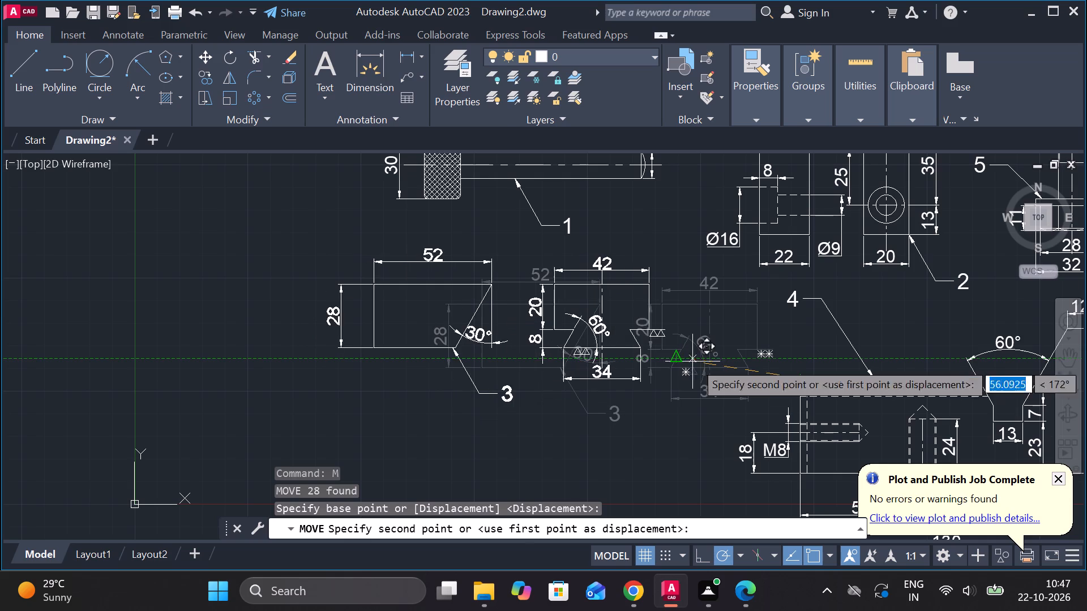
click(697, 347)
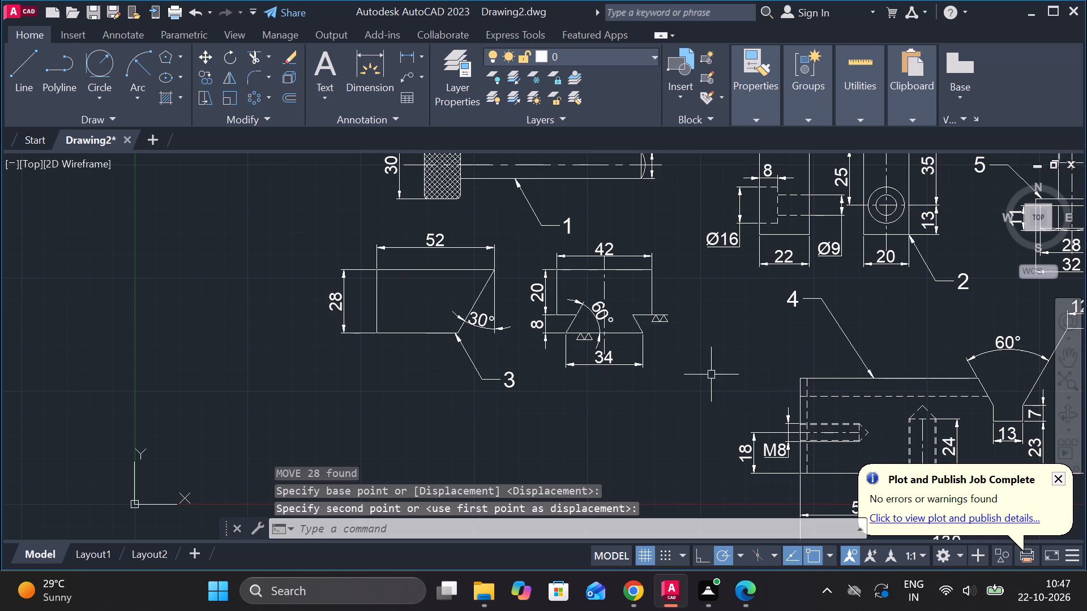
key(Escape)
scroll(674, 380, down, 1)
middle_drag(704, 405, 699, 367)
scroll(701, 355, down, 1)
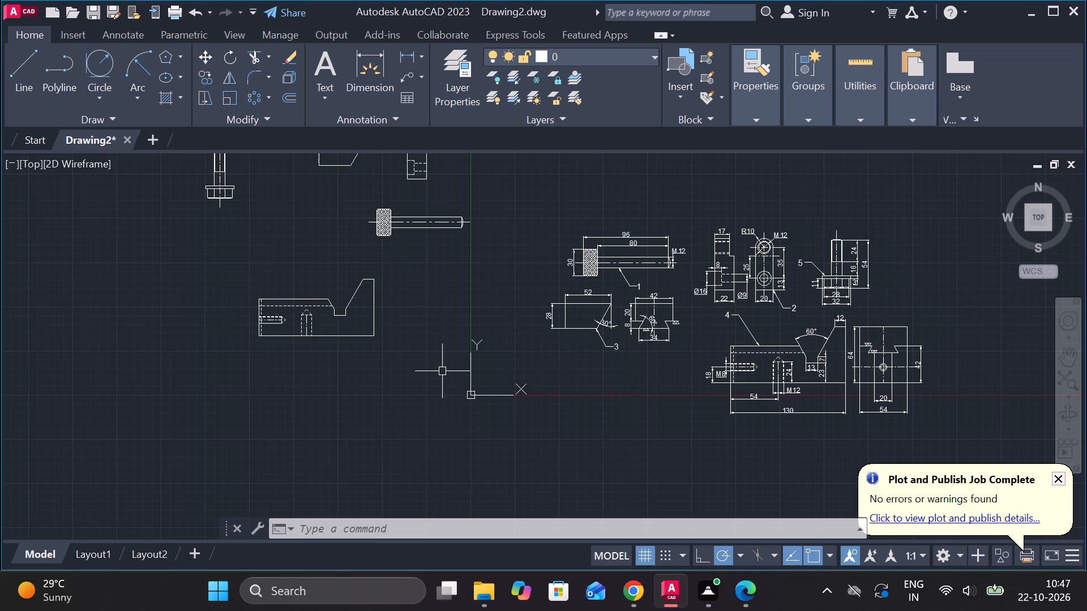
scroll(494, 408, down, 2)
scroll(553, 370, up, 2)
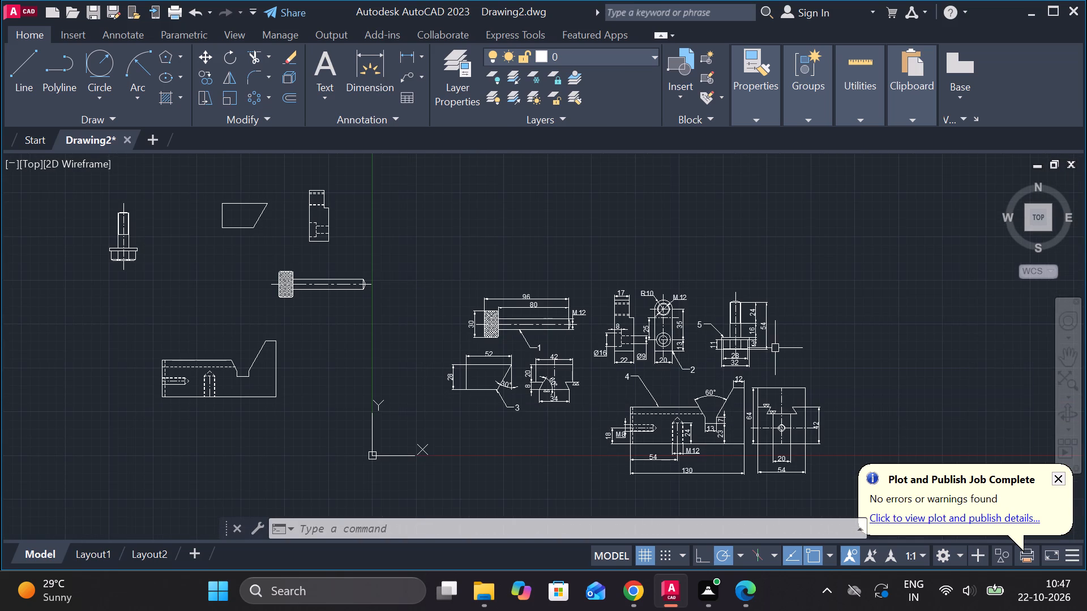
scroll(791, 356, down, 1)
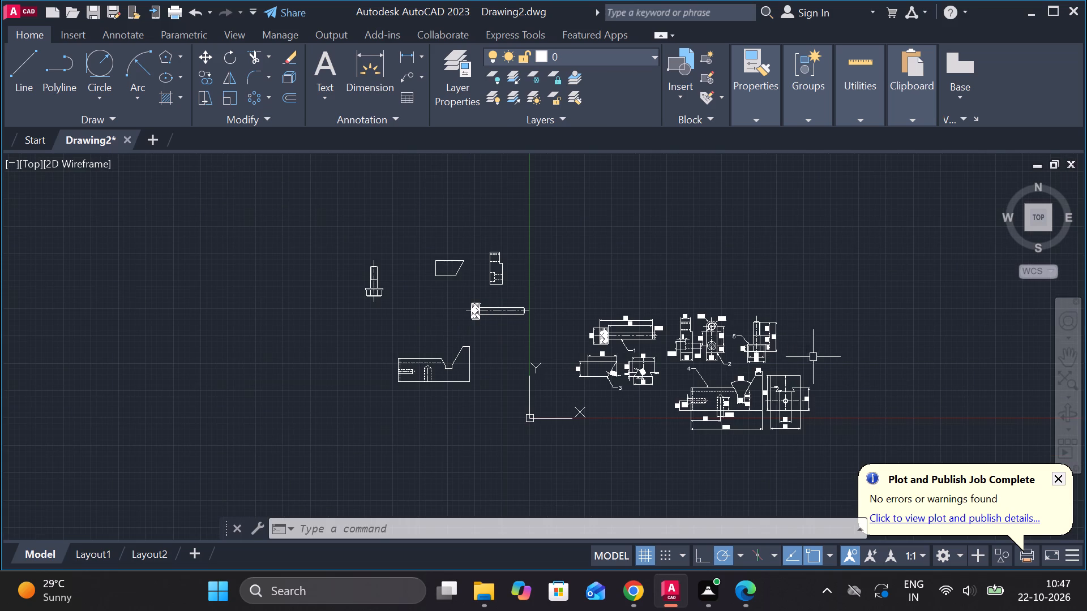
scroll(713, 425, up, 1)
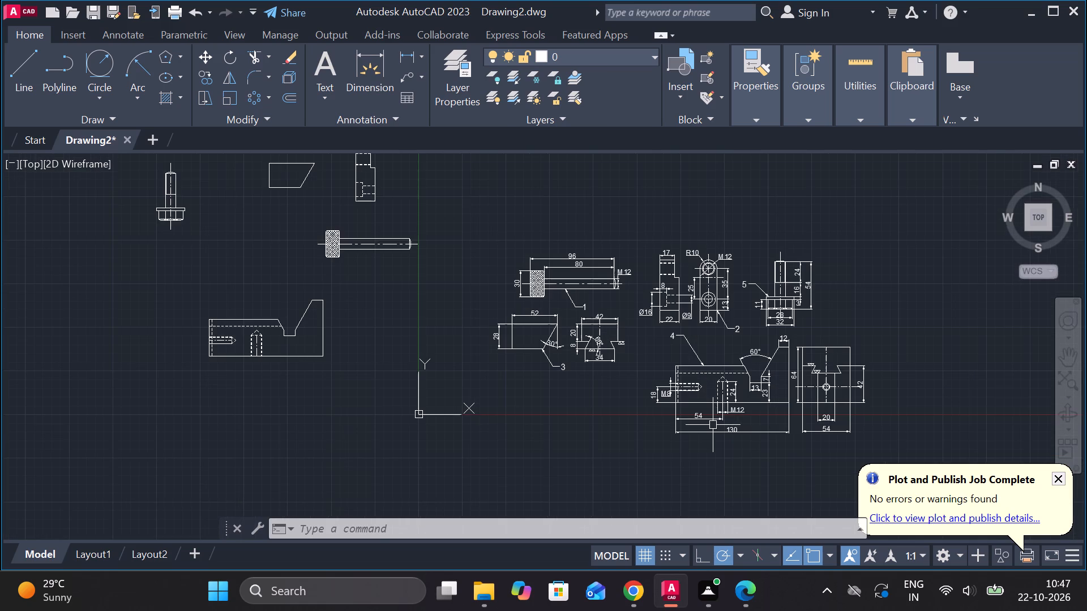
Draw a closed upright rectangle of lines, 7 wide and 16 high, in the empty area right of part 4's views.
middle_drag(760, 358, 538, 324)
middle_drag(628, 292, 510, 279)
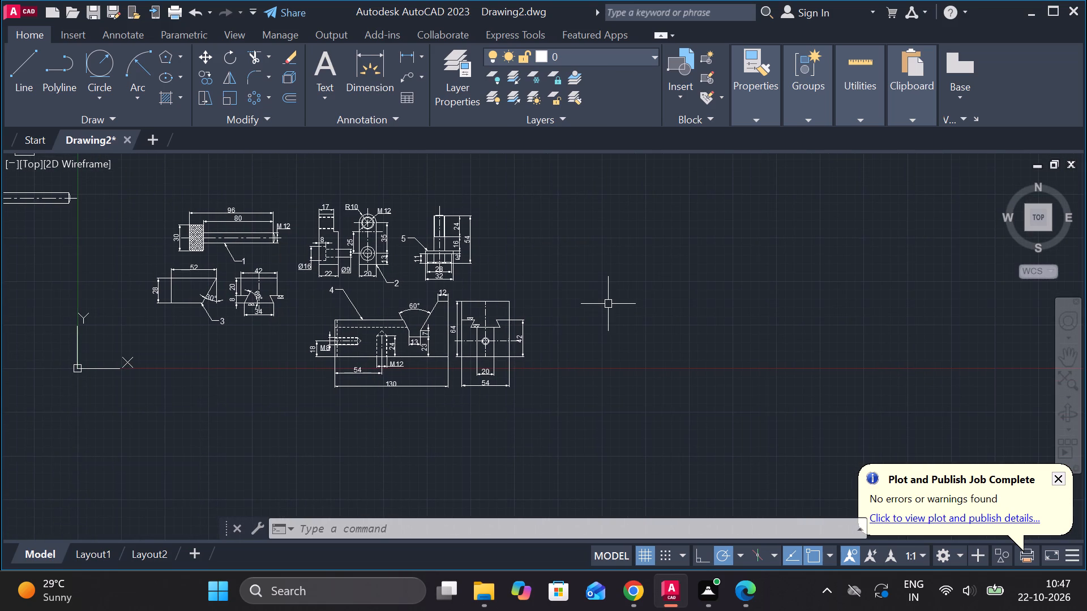
scroll(608, 304, up, 2)
key(l)
key(Return)
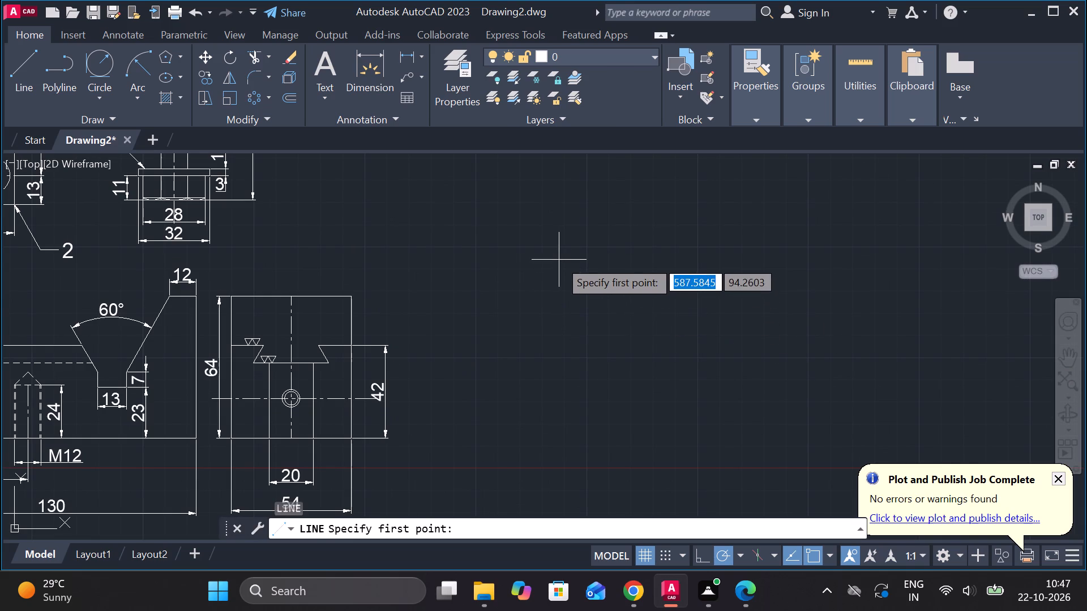
click(559, 260)
key(1)
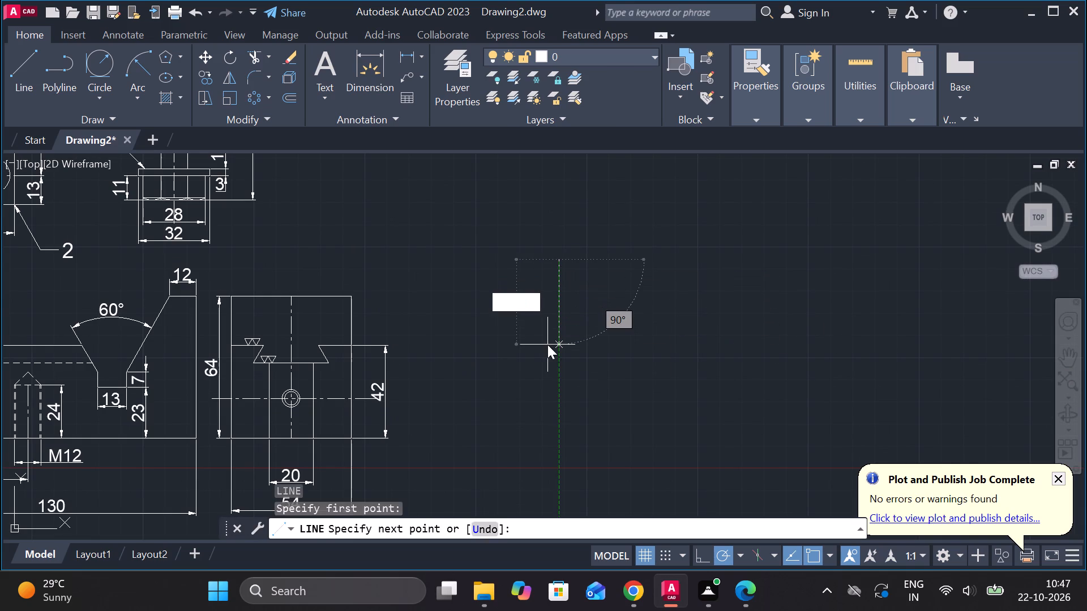
key(6)
key(Return)
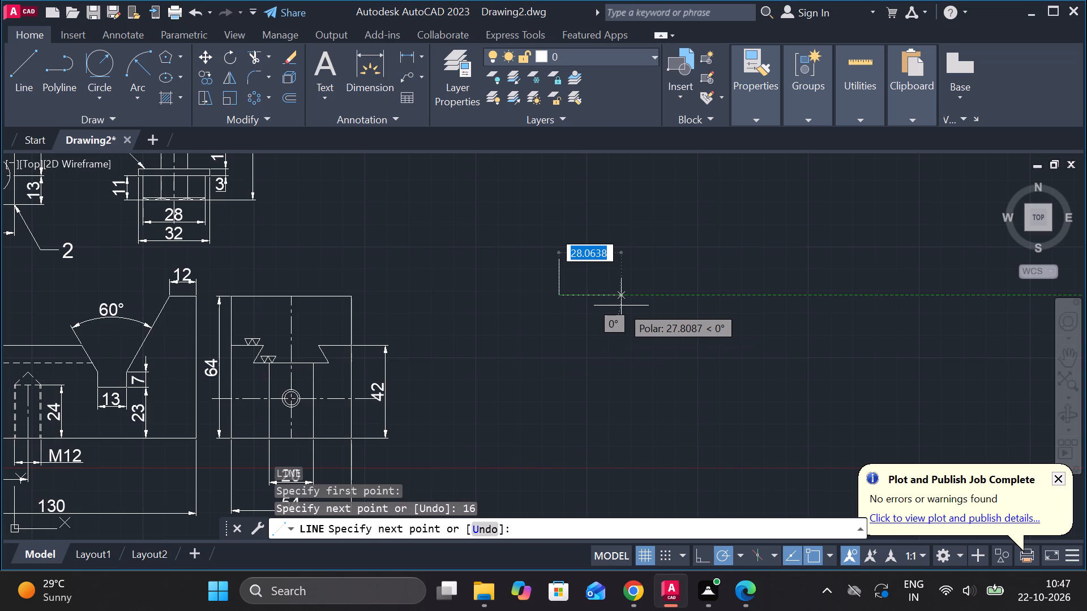
key(7)
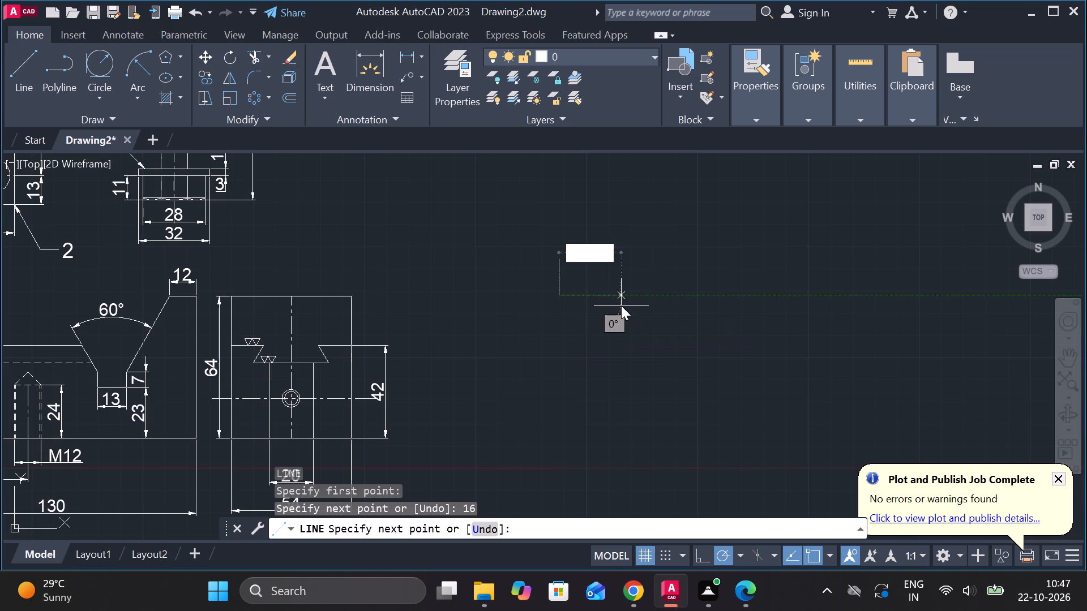
key(Return)
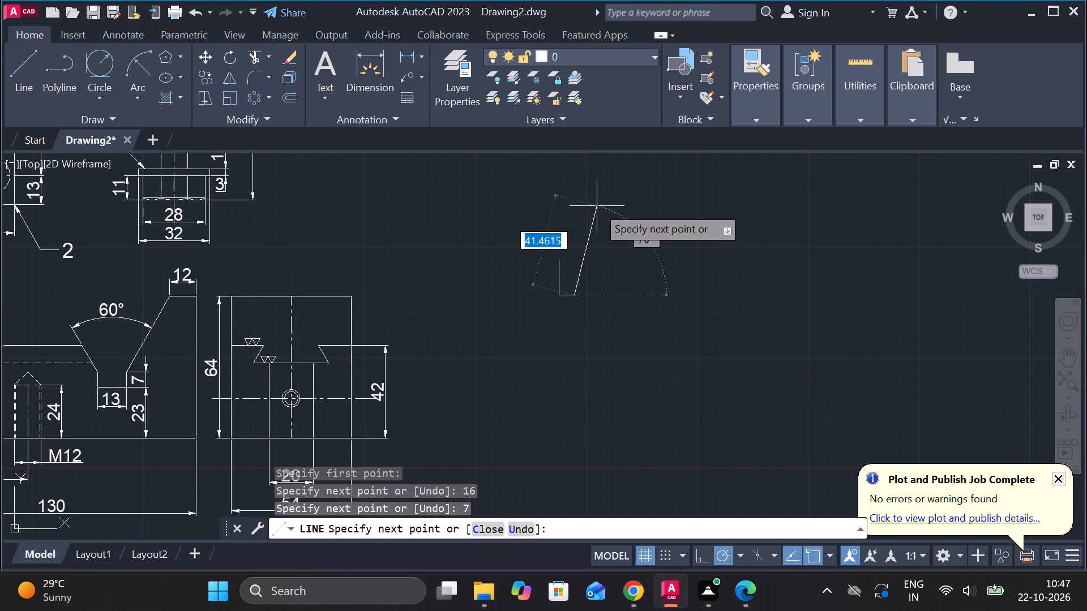
text(16)
key(Return)
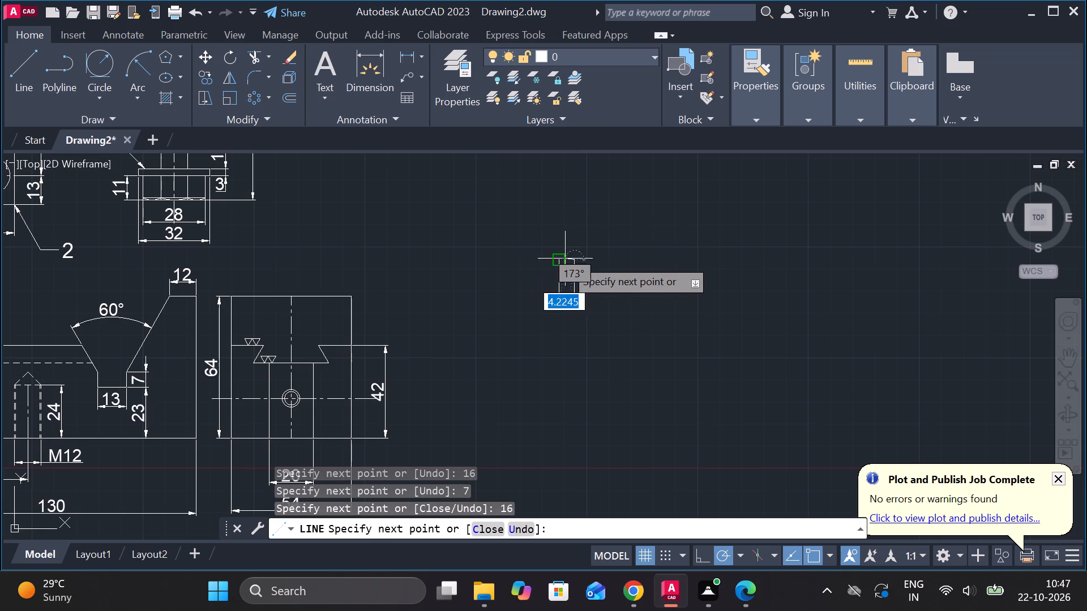
click(553, 259)
scroll(634, 266, up, 1)
key(Escape)
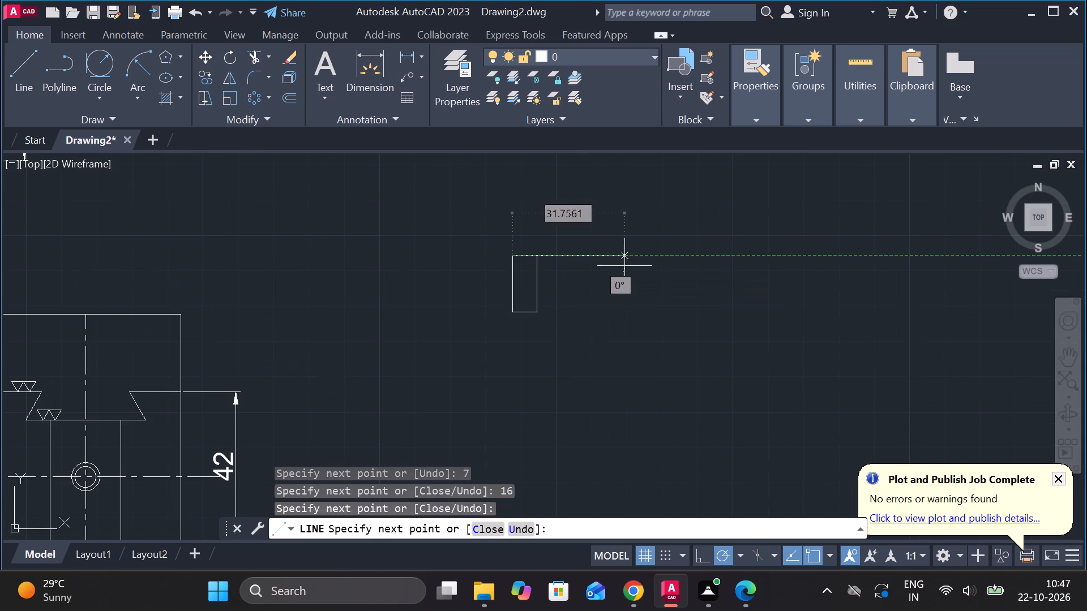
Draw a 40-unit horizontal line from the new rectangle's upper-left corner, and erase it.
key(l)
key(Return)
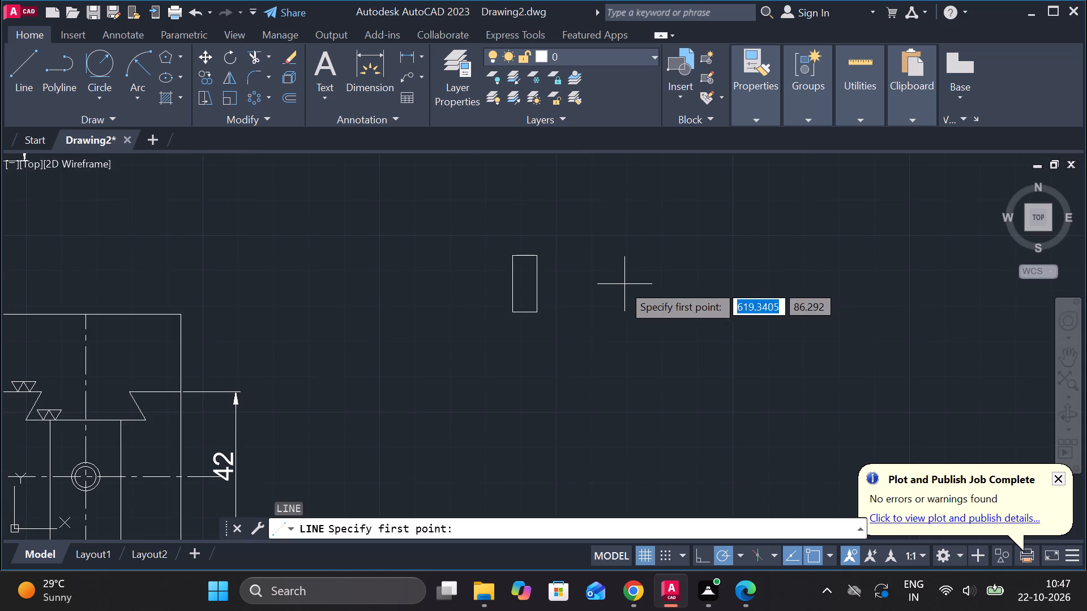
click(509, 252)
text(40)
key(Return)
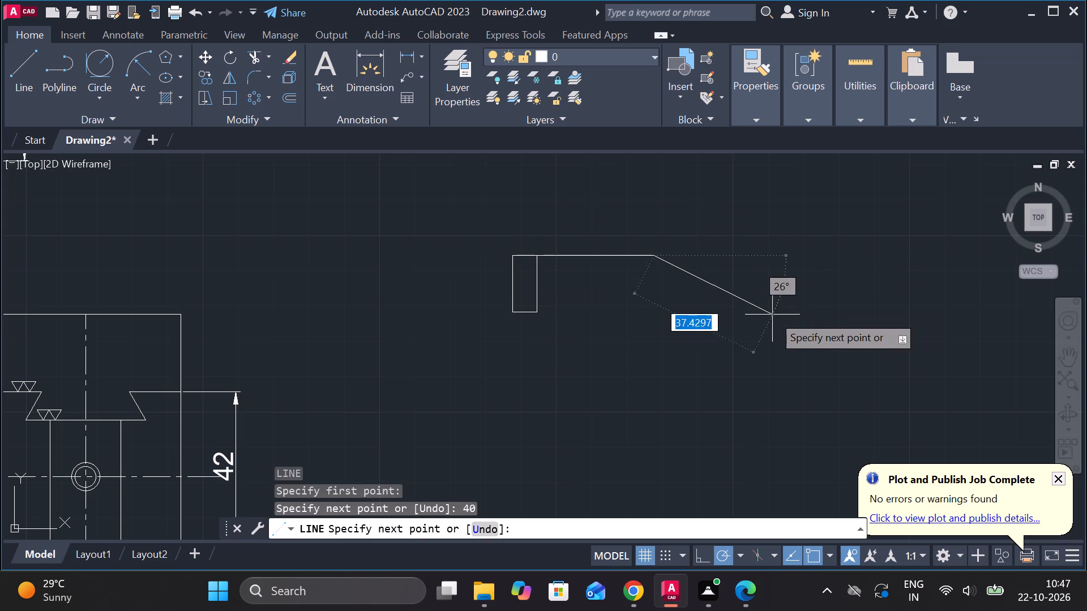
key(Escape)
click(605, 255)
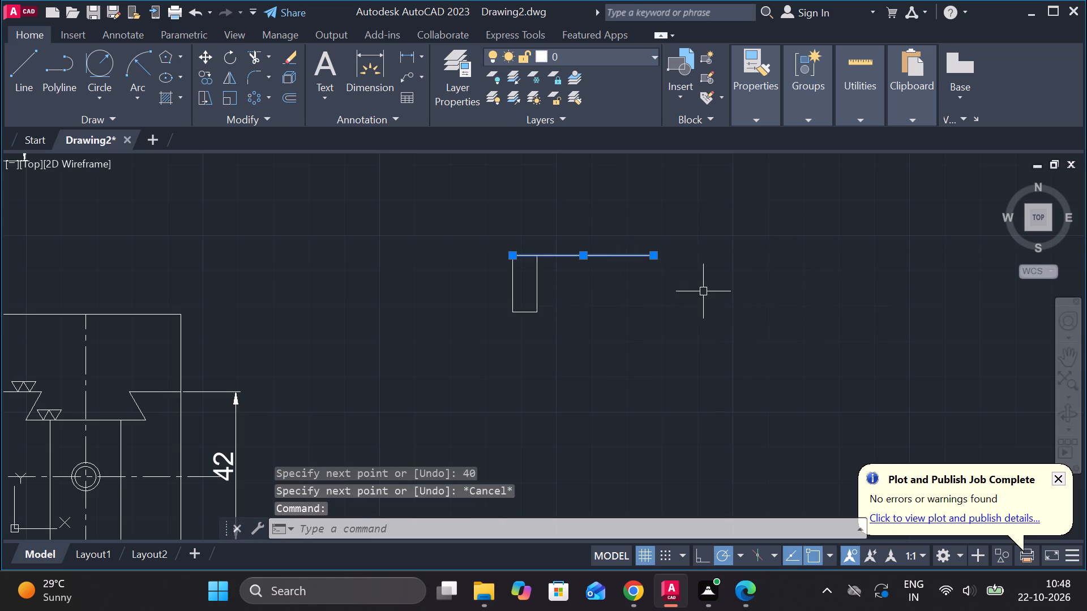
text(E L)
Draw a 40-unit horizontal line rightward from the midpoint of the rectangle's left side, continuing with a 4-unit line straight up.
key(Return)
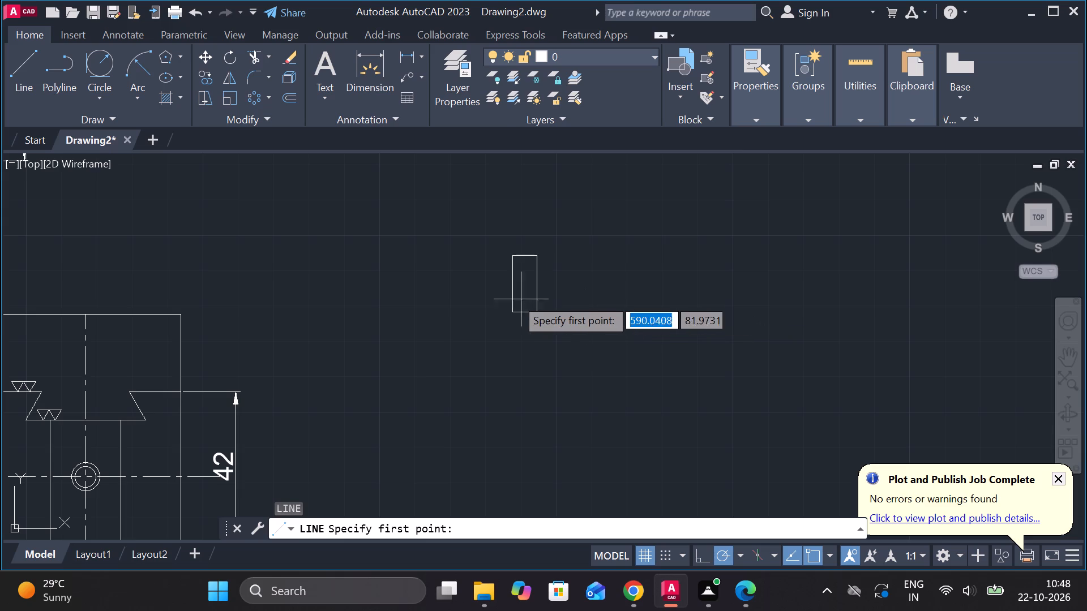
click(511, 288)
text(40)
key(Return)
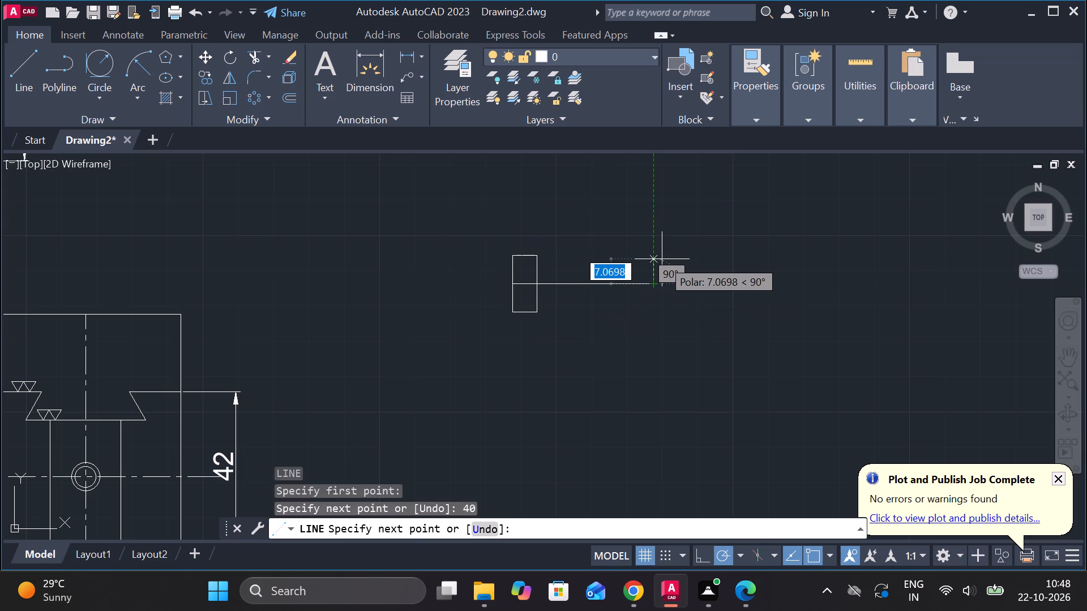
text(4)
key(space)
key(Escape)
Lengthen the short vertical end line by 4 units downward so it extends equally on both sides of the horizontal line.
scroll(657, 296, up, 2)
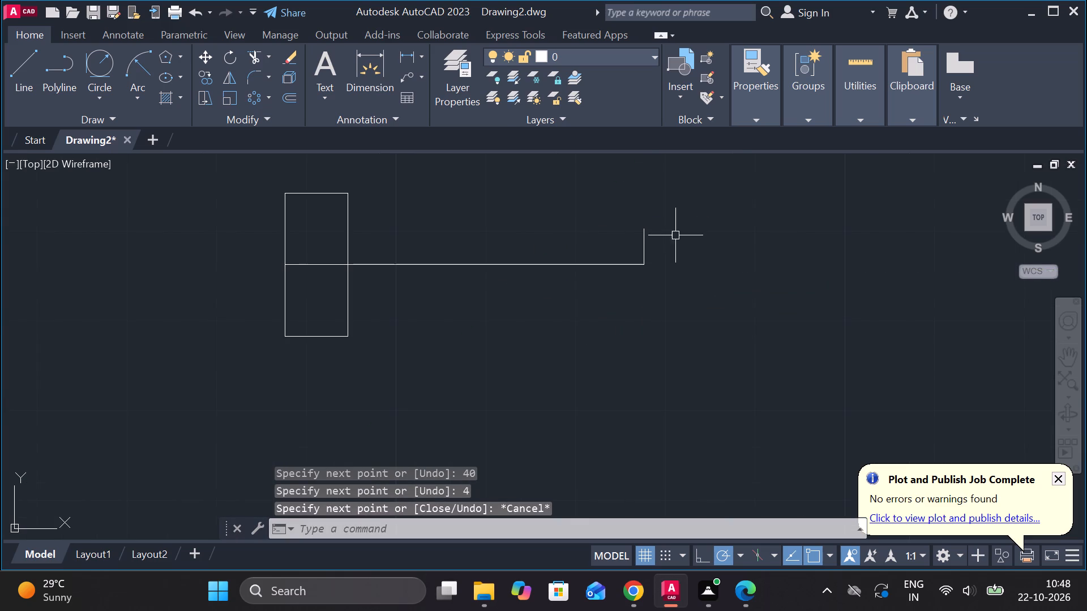
click(645, 244)
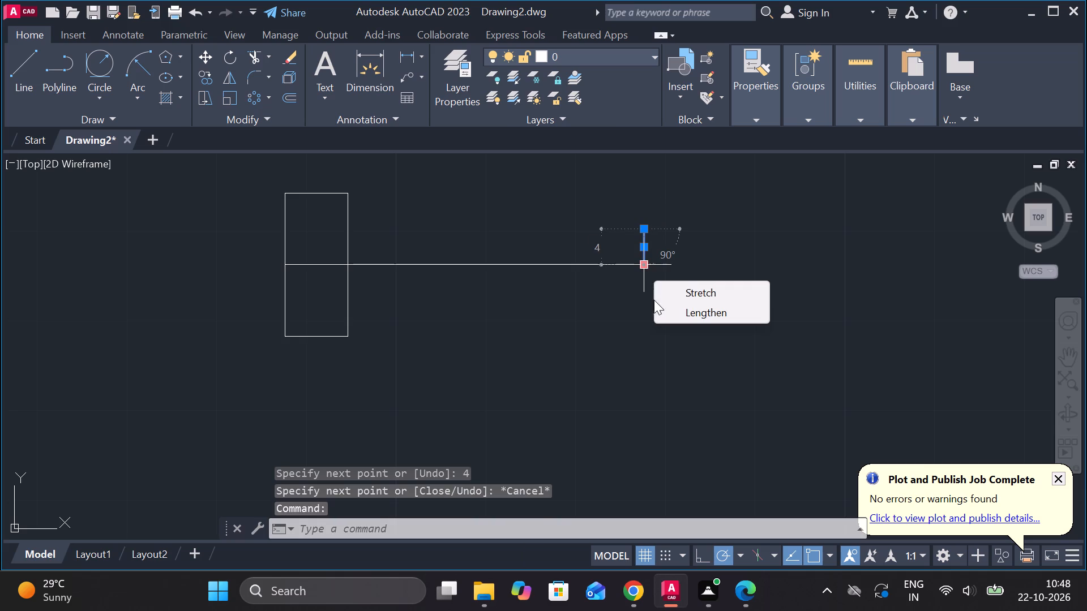
click(679, 308)
text(4)
key(space)
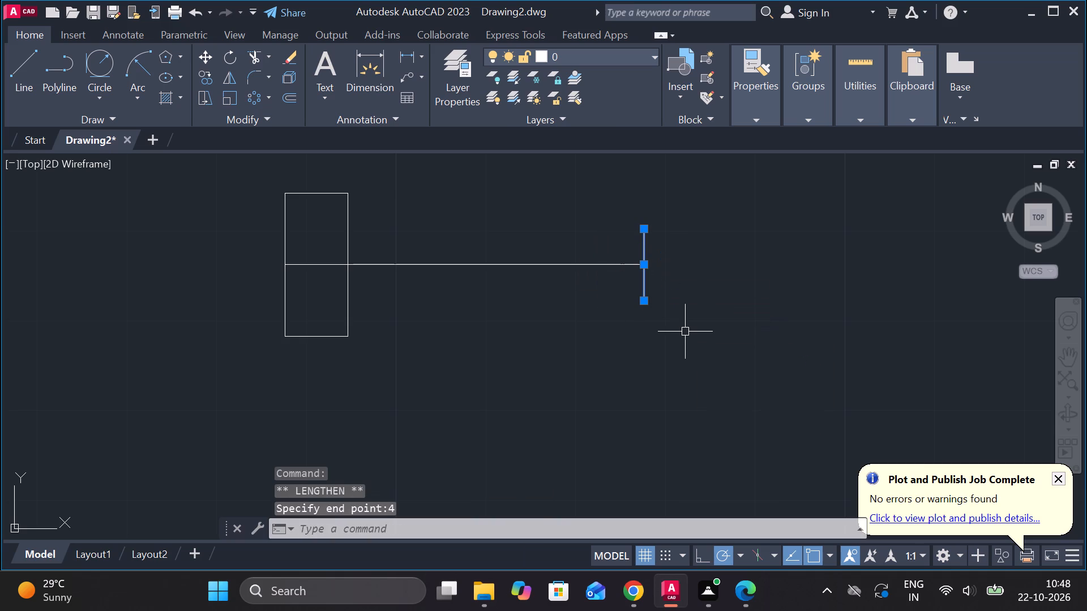
key(Escape)
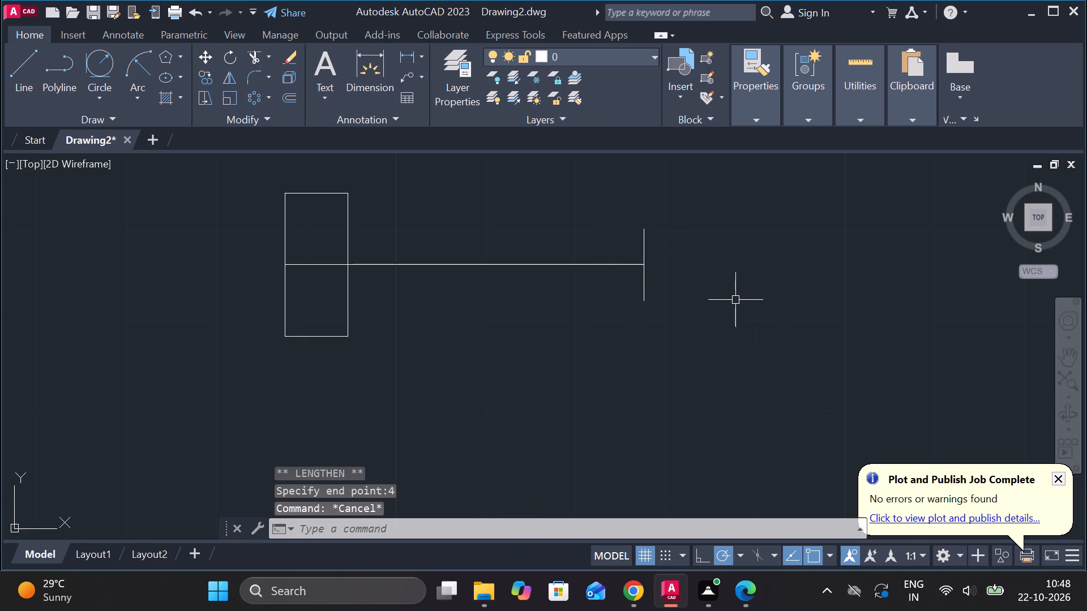
Draw the shank's upper and lower edges as horizontal lines from both ends of the short end line leftward into the head rectangle.
key(l)
key(Return)
click(641, 224)
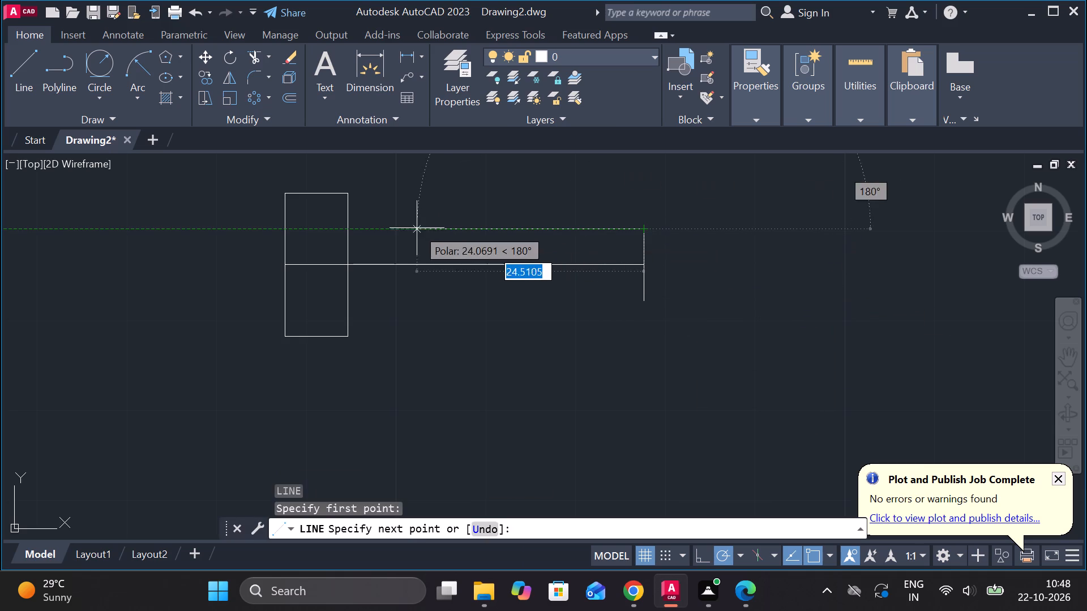
click(323, 225)
key(Escape)
key(grave)
key(Escape)
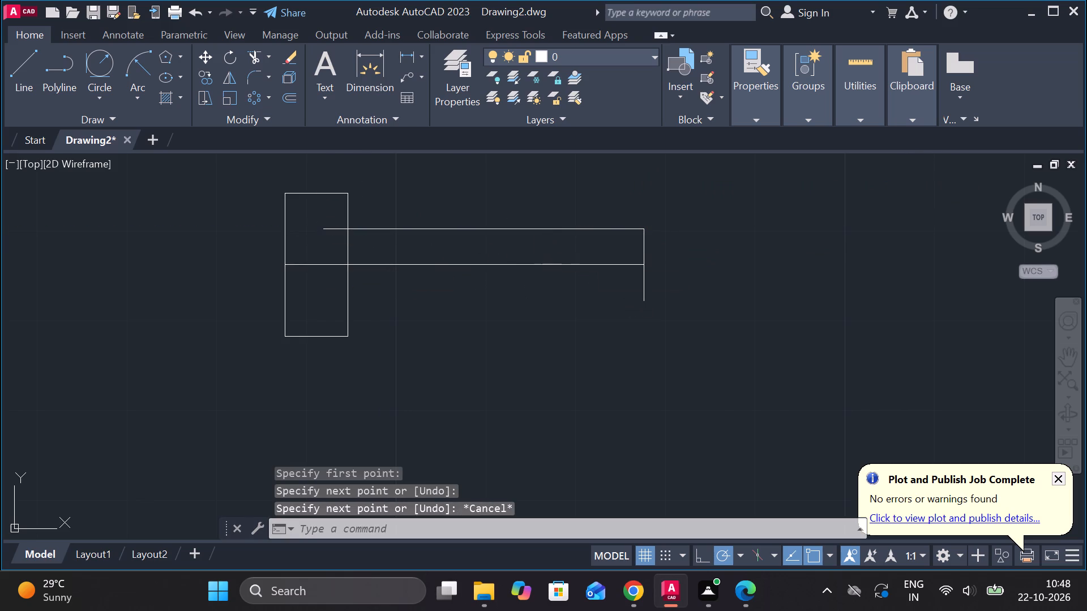
key(space)
click(645, 301)
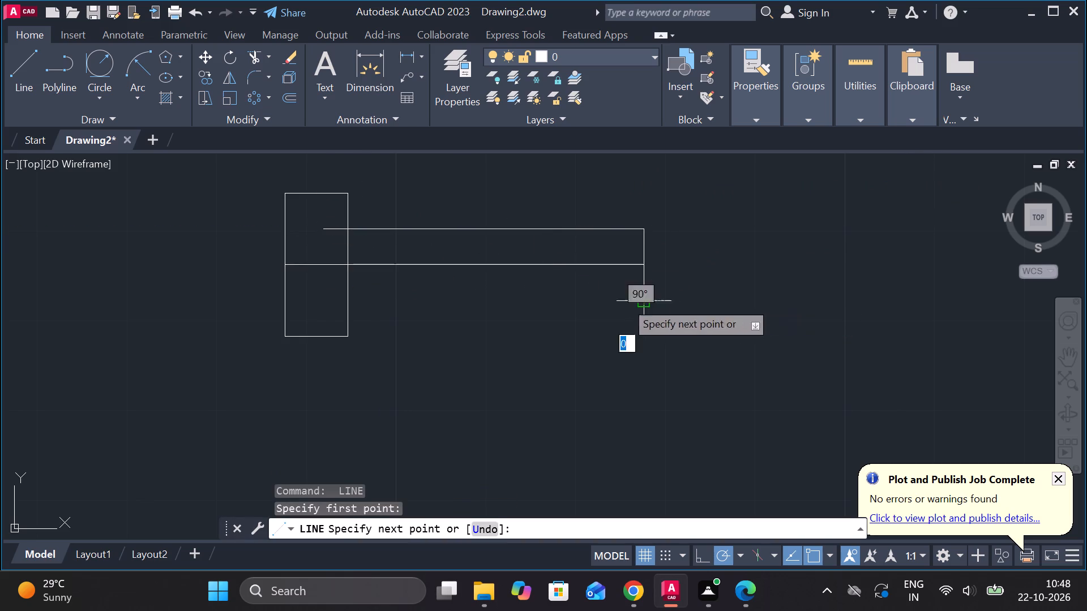
click(317, 295)
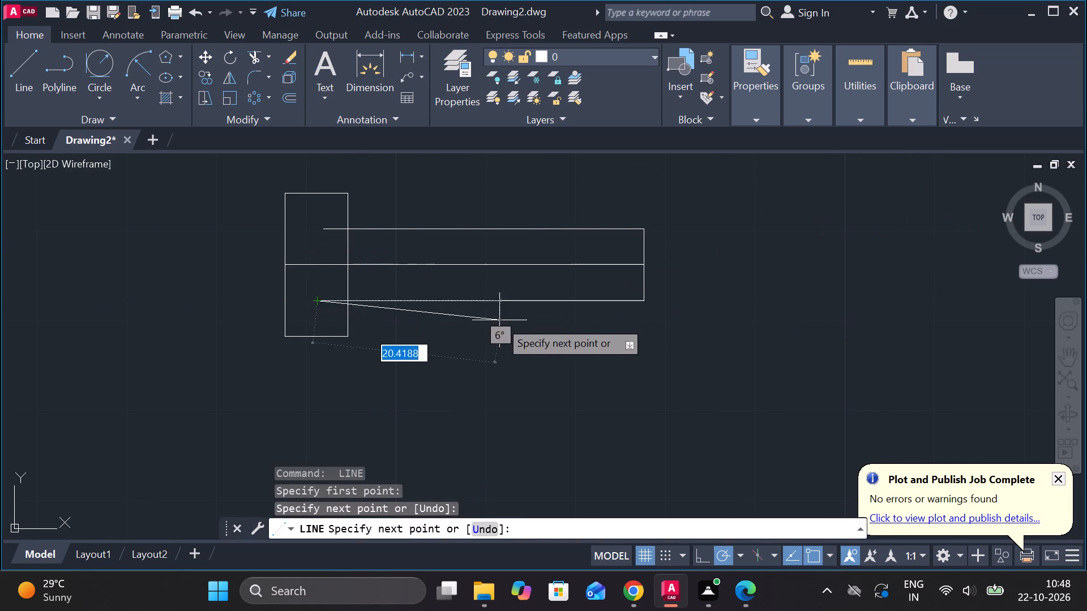
key(Escape)
Trim the parts of the two shank edges that lie inside the head rectangle.
text(TR)
key(space)
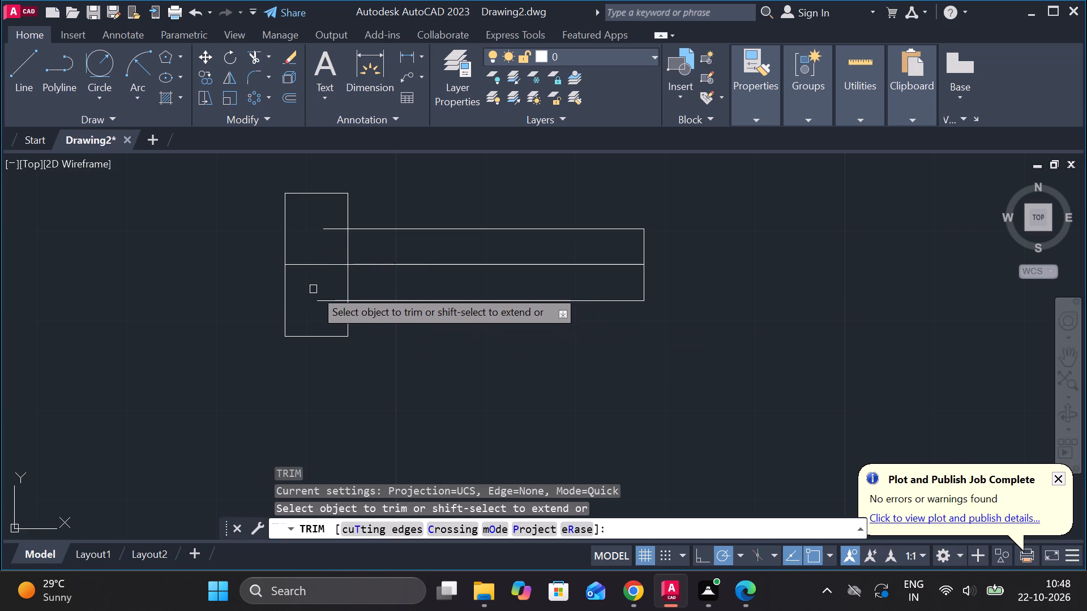
click(328, 302)
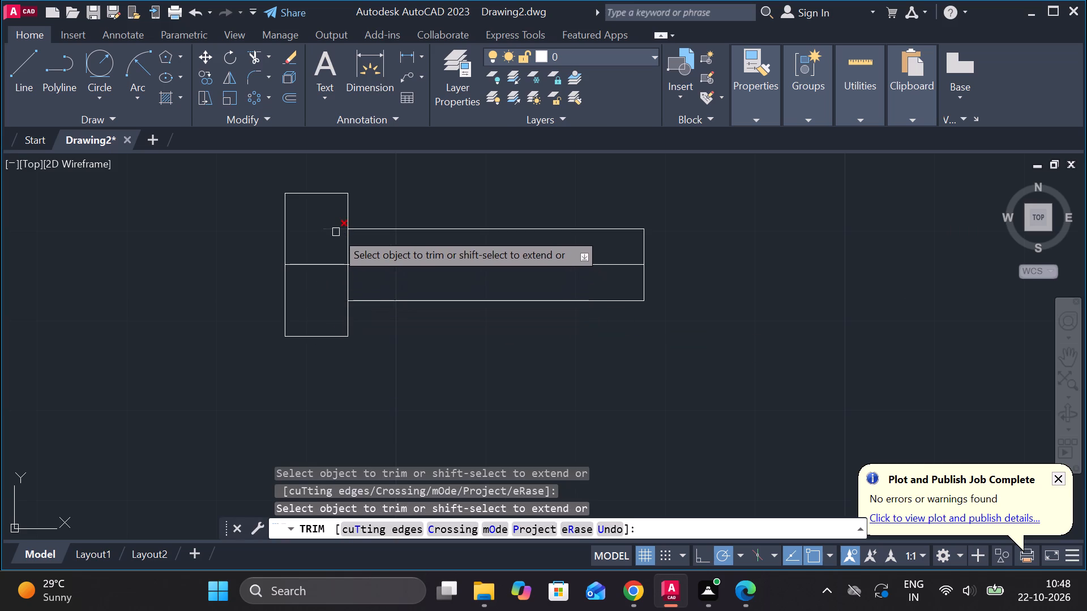
click(336, 232)
middle_drag(597, 325, 612, 329)
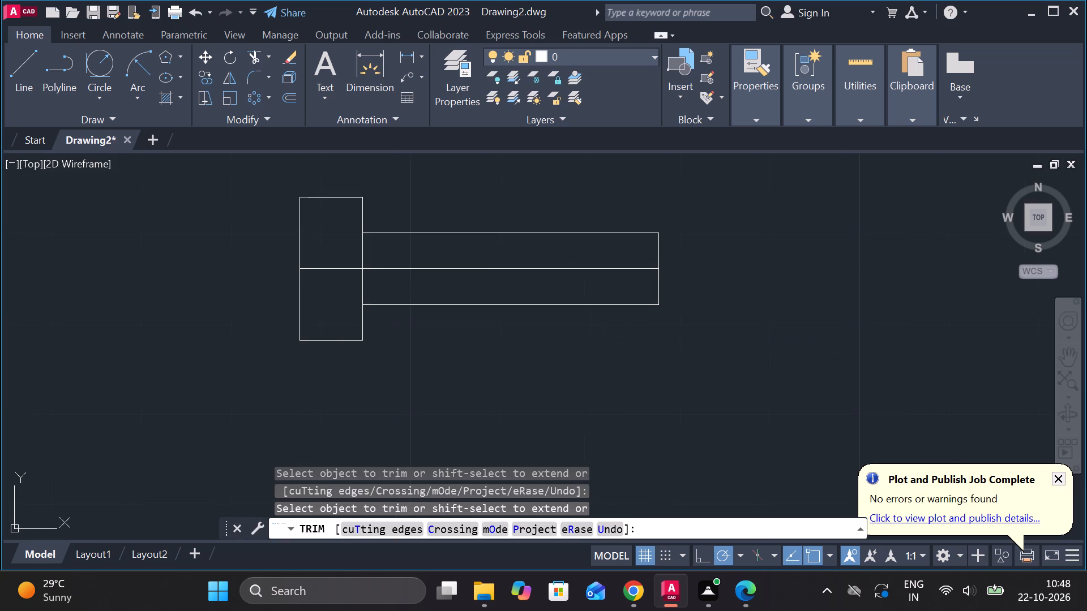
key(Escape)
Offset the shank's vertical end line by 23 units toward the head to mark the thread's limit.
click(660, 252)
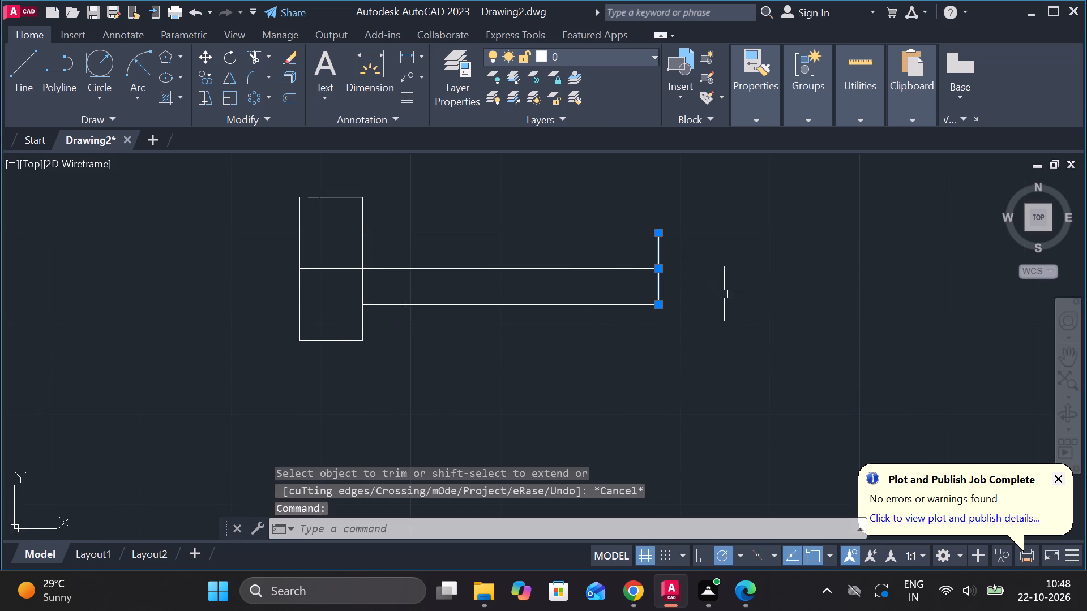
key(o)
key(Return)
key(Return)
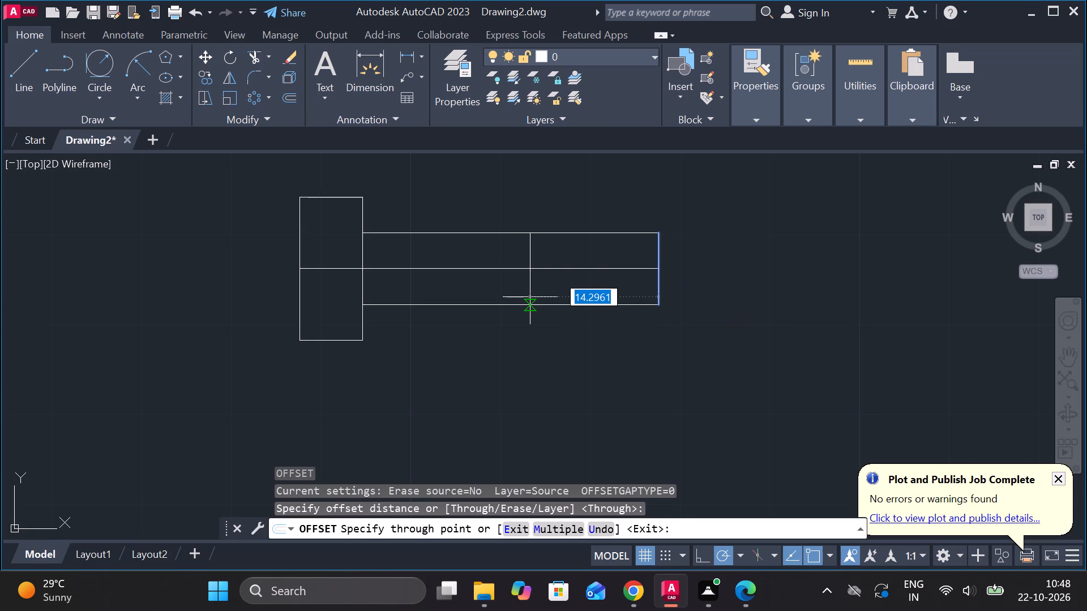
text(23)
key(space)
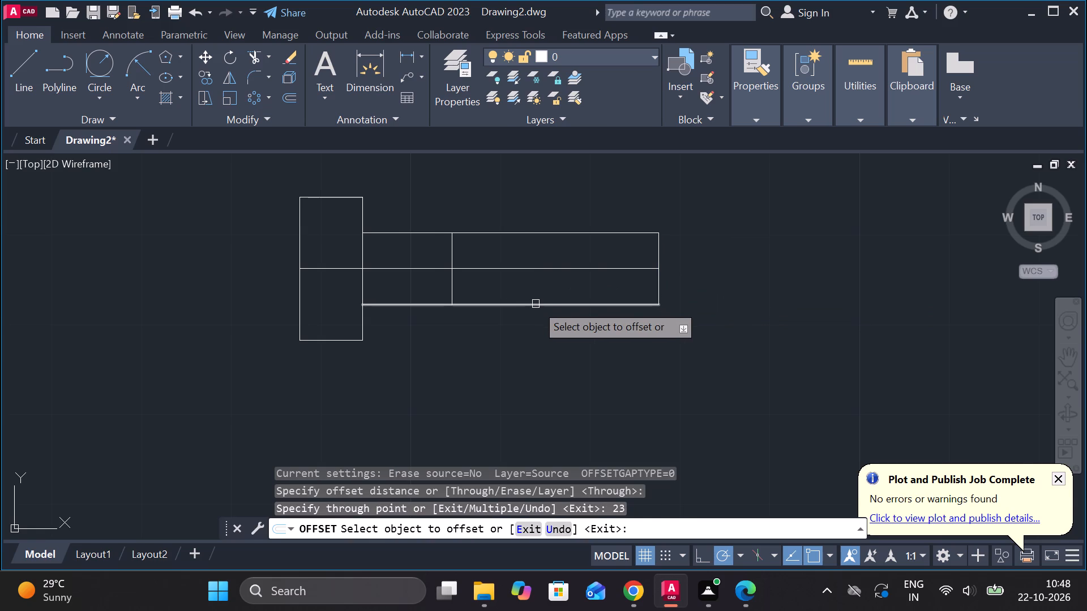
Measure the gap between the paired thread lines of part 4's M8 hole using a linear dimension.
scroll(536, 304, down, 1)
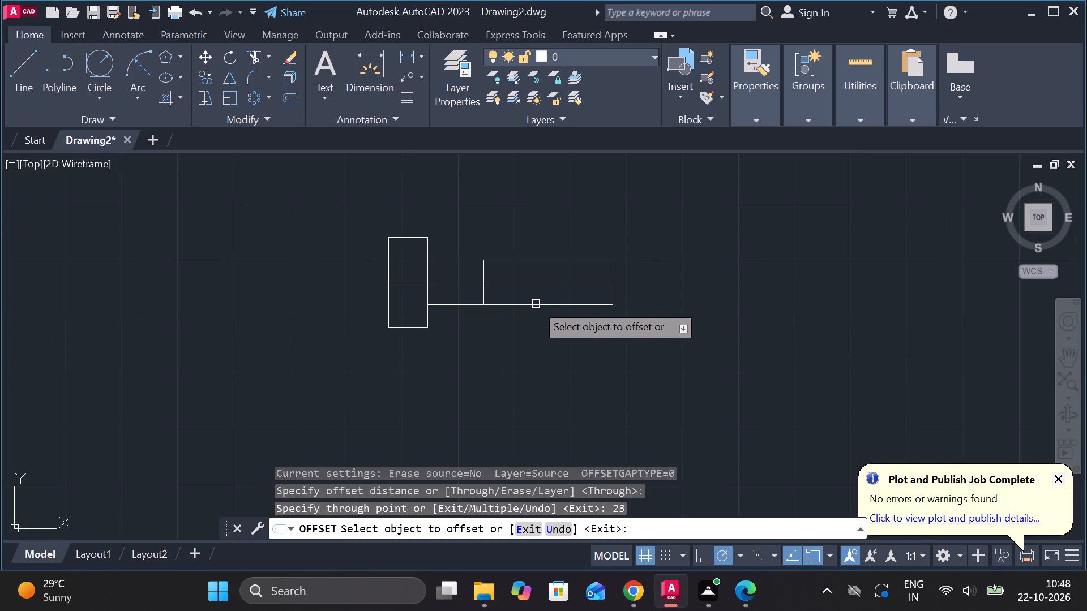
scroll(536, 304, down, 2)
scroll(472, 329, down, 1)
middle_drag(519, 386, 659, 339)
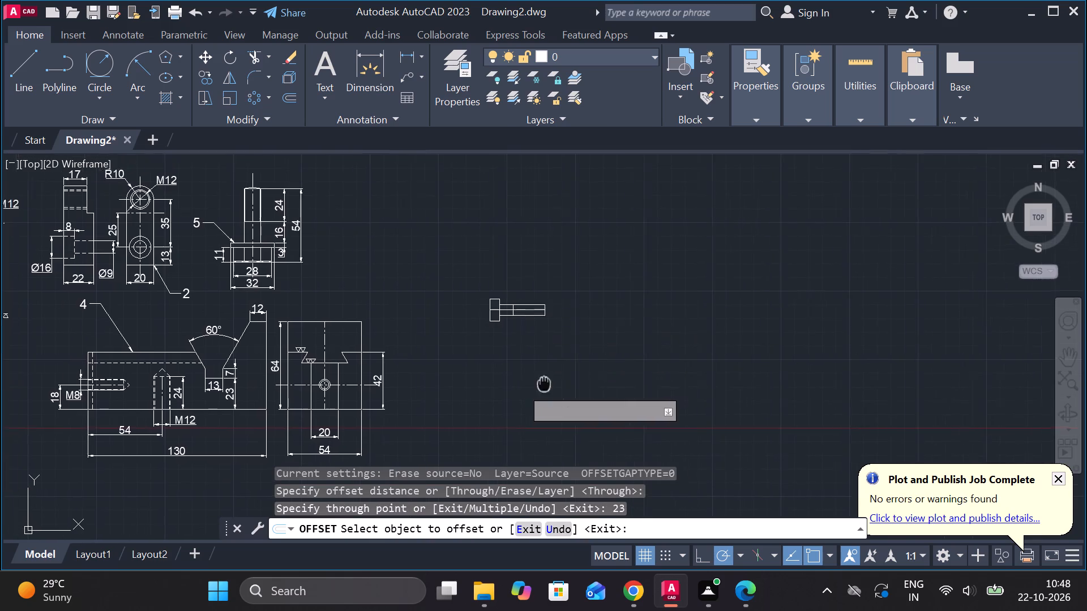
middle_drag(659, 339, 1035, 244)
scroll(608, 228, up, 4)
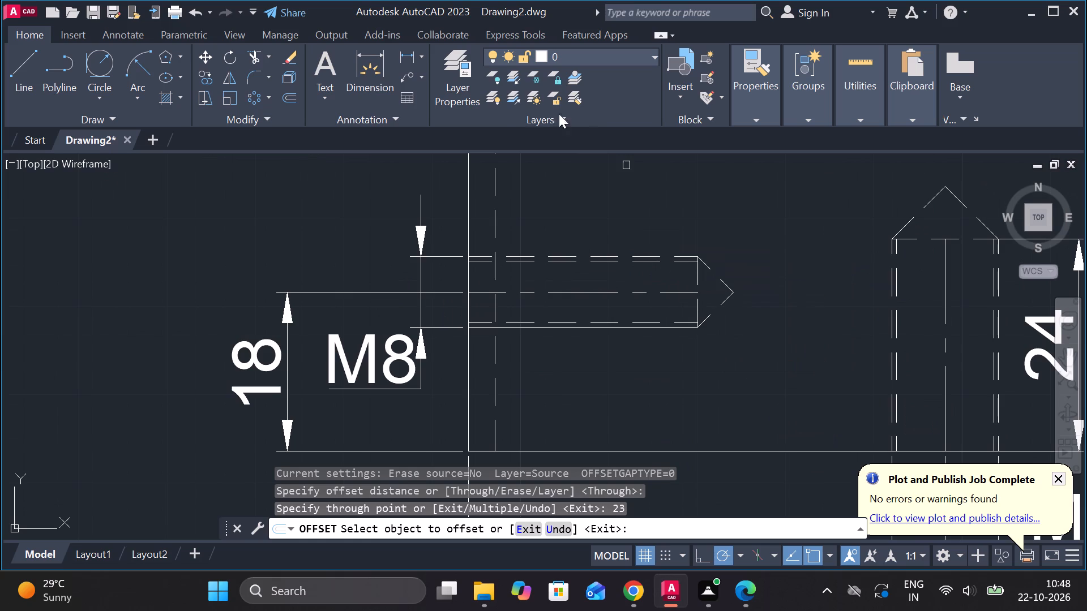
click(413, 62)
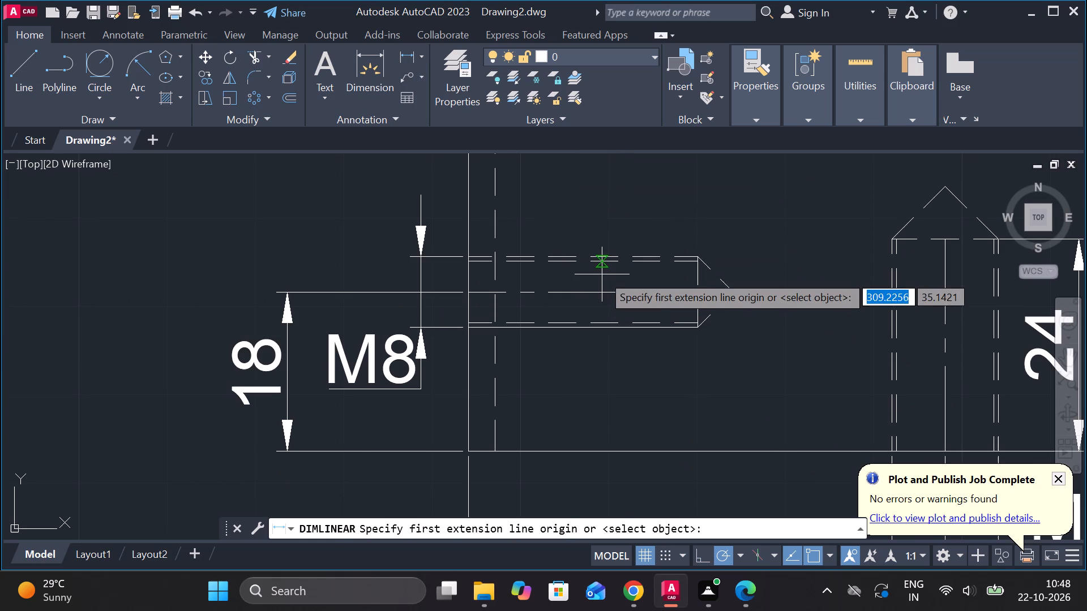
scroll(600, 276, up, 2)
click(607, 246)
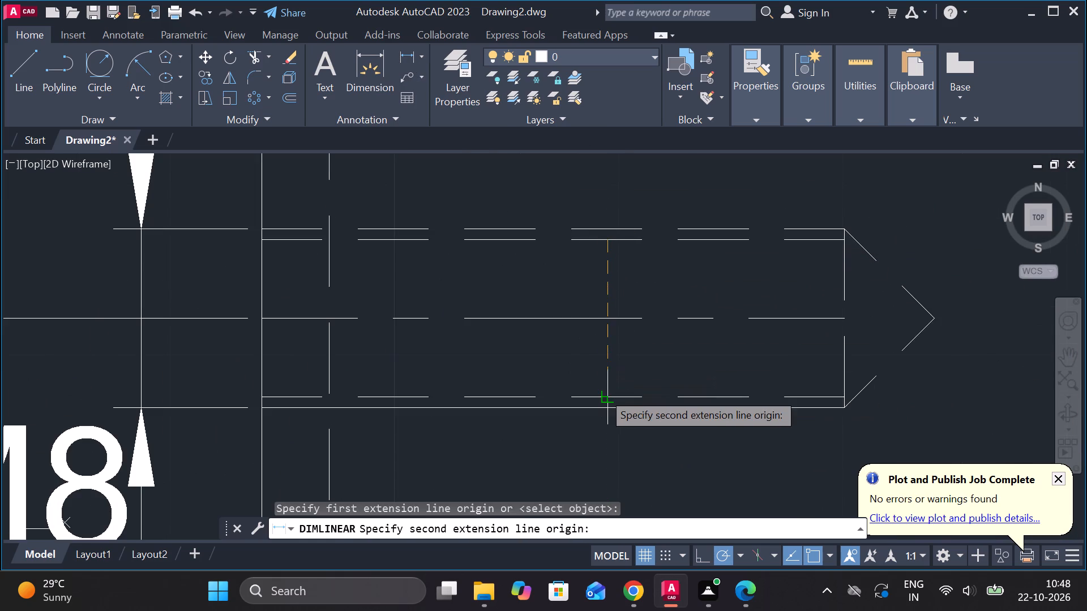
key(Escape)
key(space)
click(620, 394)
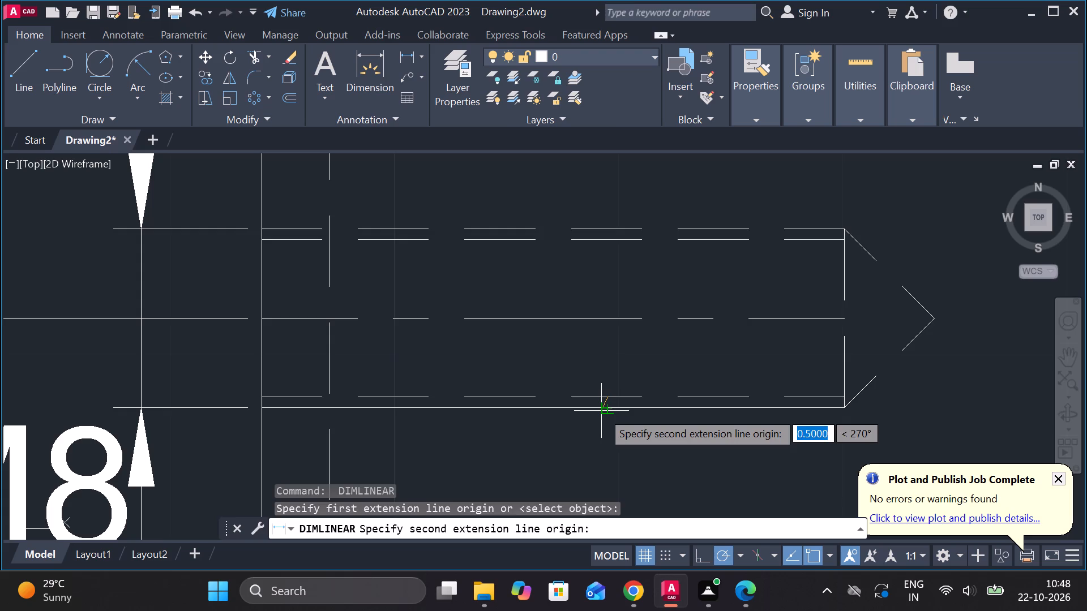
key(Escape)
Offset the screw shank's upper and lower edges inward by 0.5 units for the thread lines.
scroll(616, 392, down, 6)
middle_drag(910, 373, 626, 373)
scroll(717, 332, up, 3)
middle_drag(751, 368, 609, 381)
scroll(660, 274, up, 2)
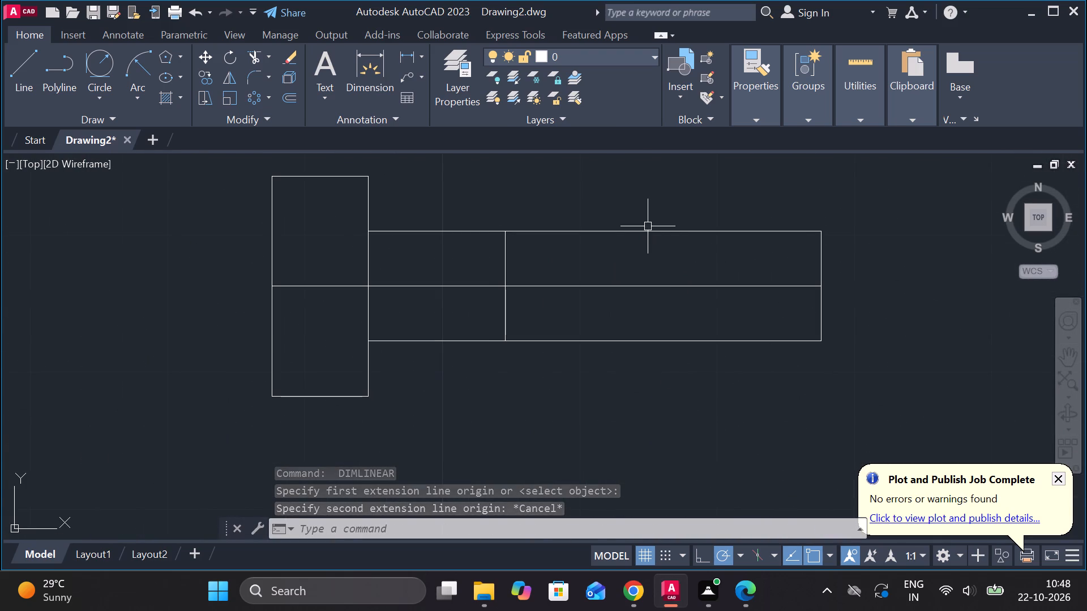
double_click(648, 226)
double_click(648, 230)
key(o)
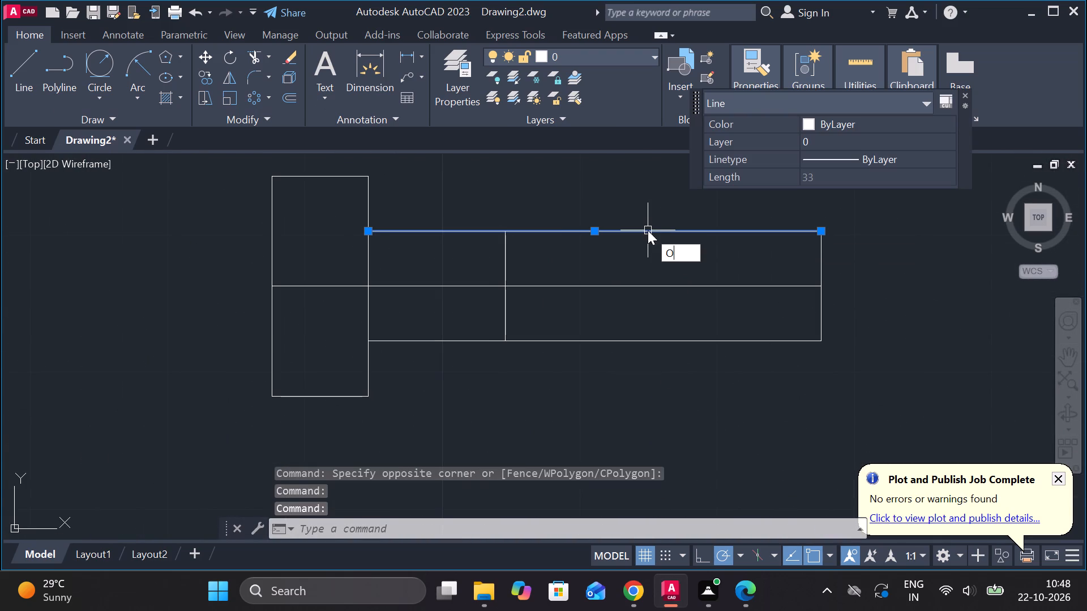
key(Return)
key(Return)
text(.5)
key(Return)
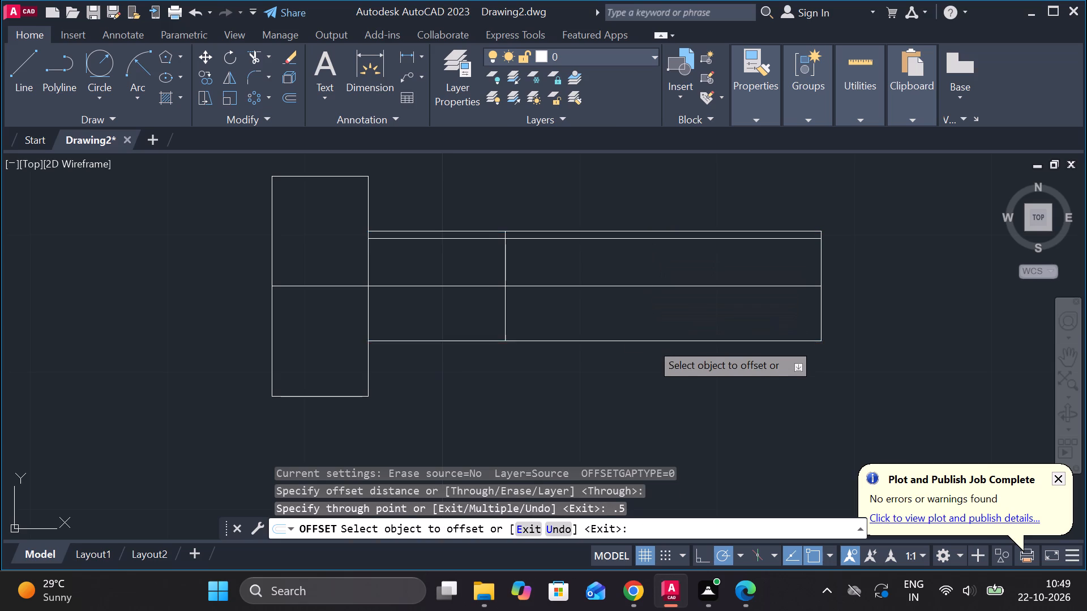
click(651, 342)
key(period)
key(5)
key(Return)
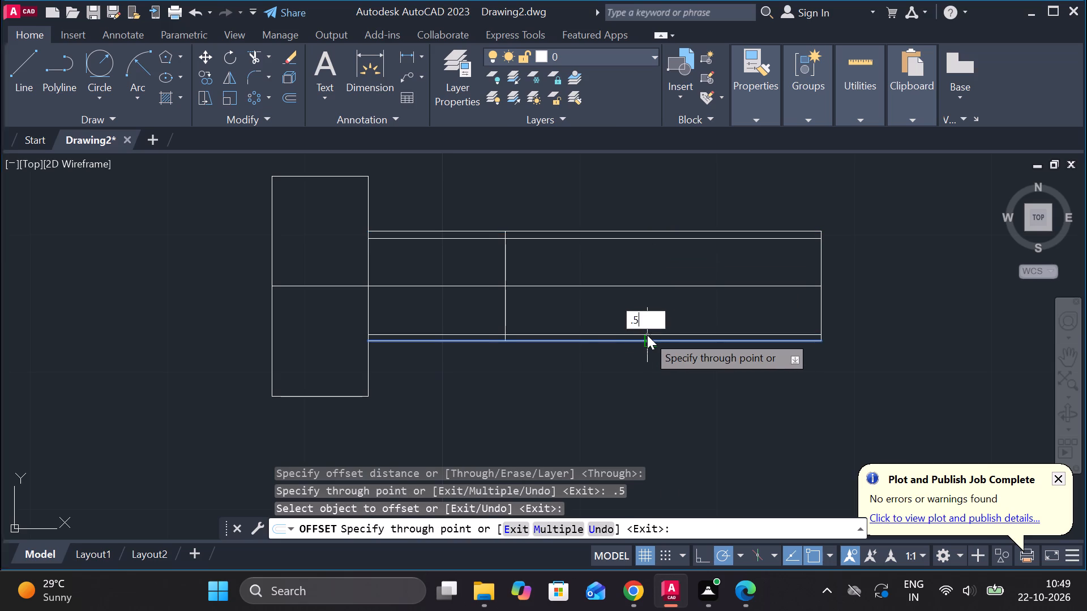
key(Escape)
Trim both inner thread lines between the head and the vertical thread-limit line.
text(TR)
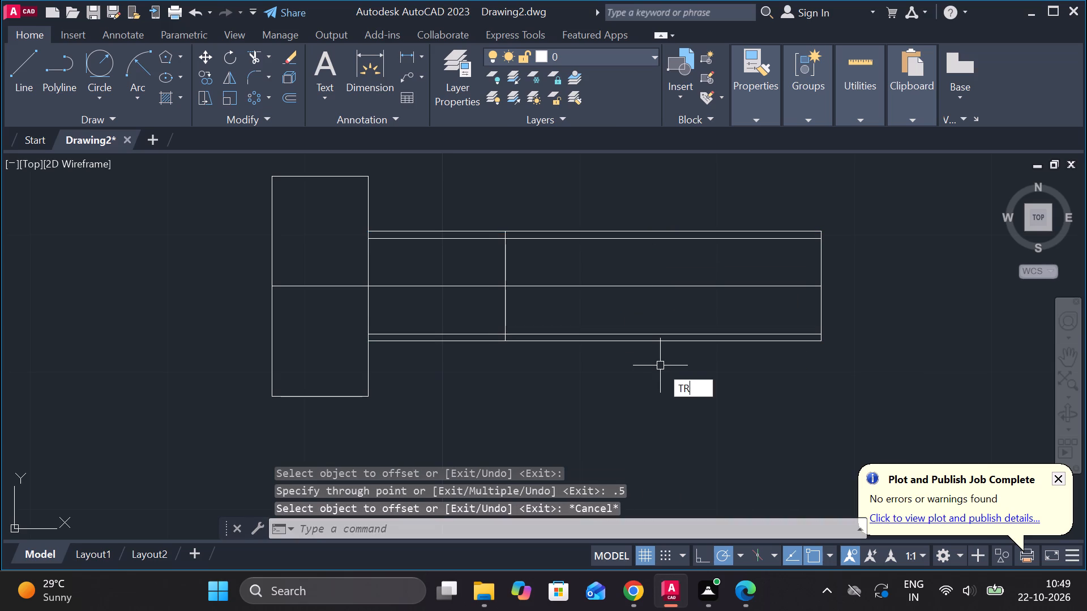
key(space)
click(493, 334)
click(481, 238)
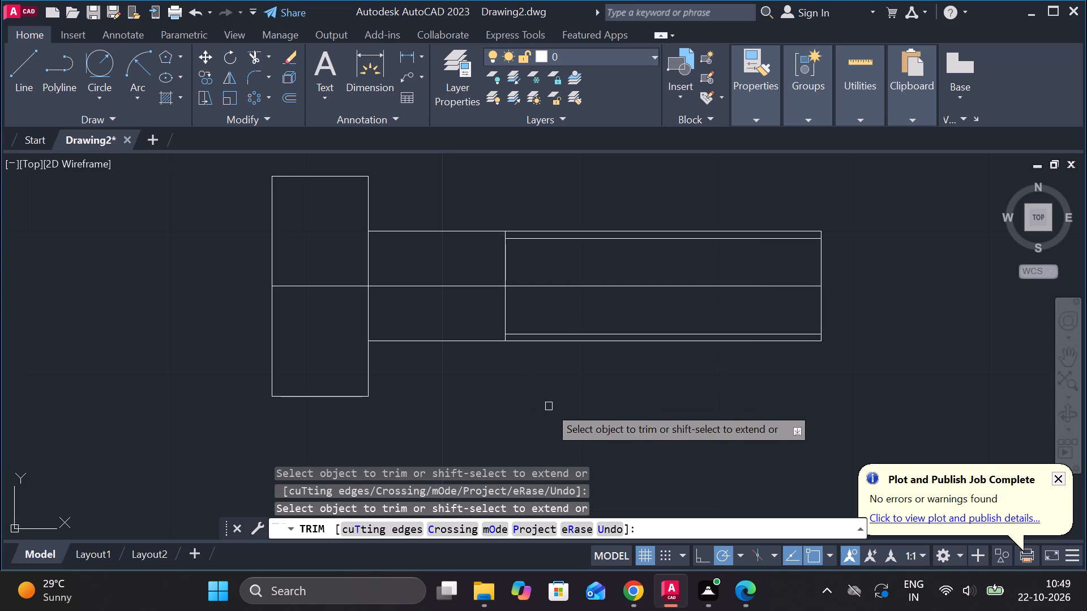
key(Escape)
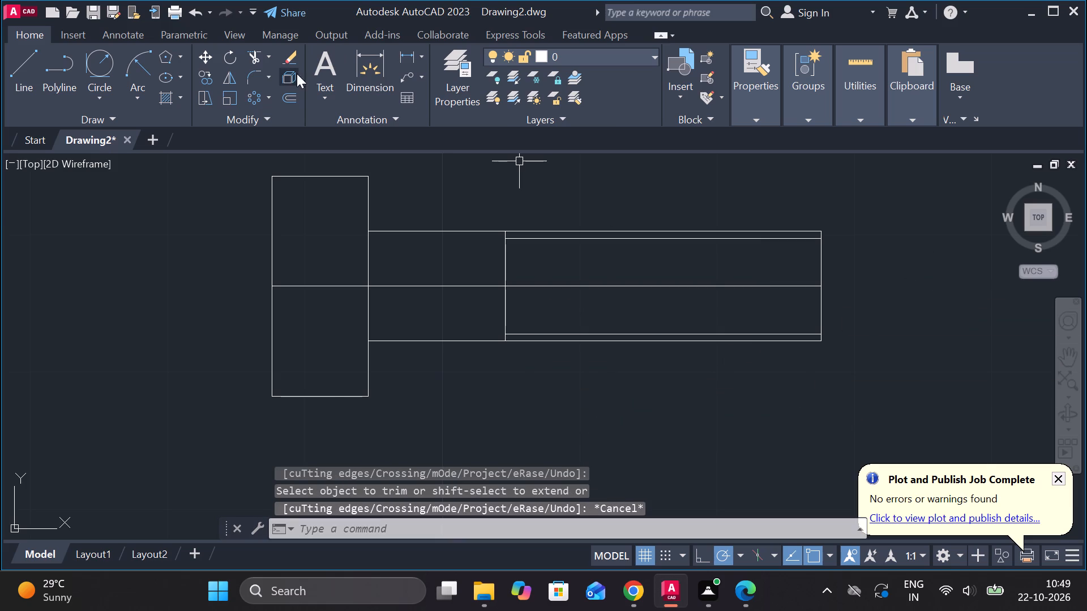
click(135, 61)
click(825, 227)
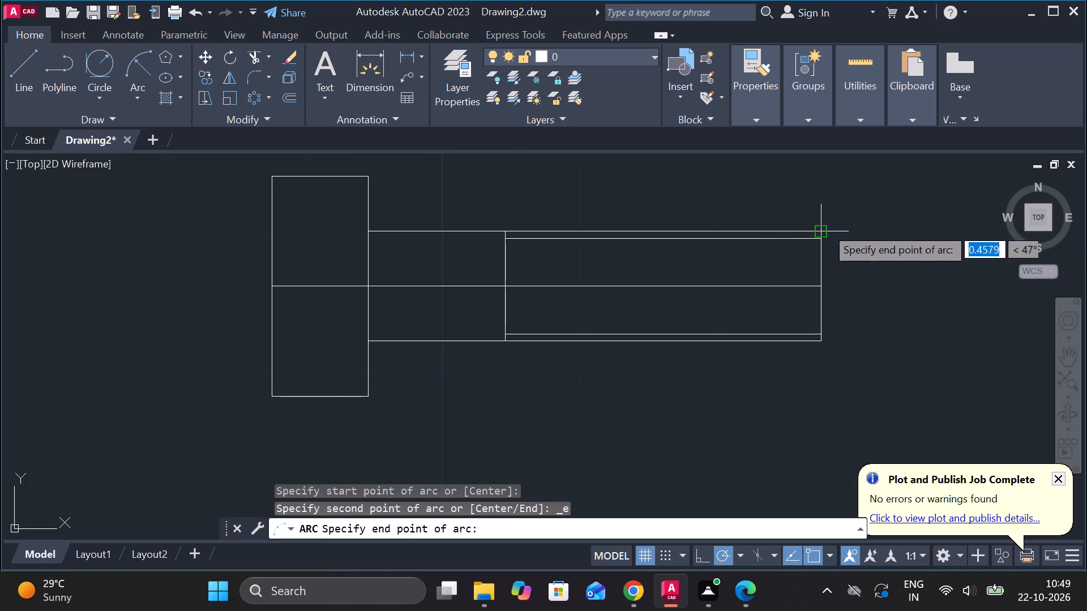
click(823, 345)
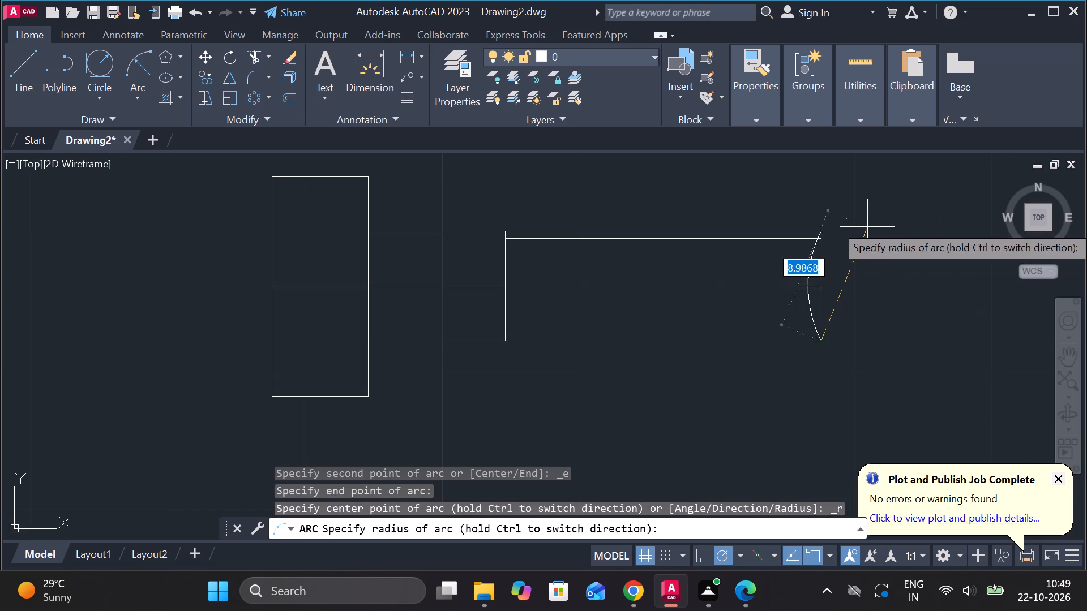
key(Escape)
Draw an outward-bulging arc from the end line's lower end through its upper end, finishing 8 units beyond toward the upper left.
key(space)
click(824, 351)
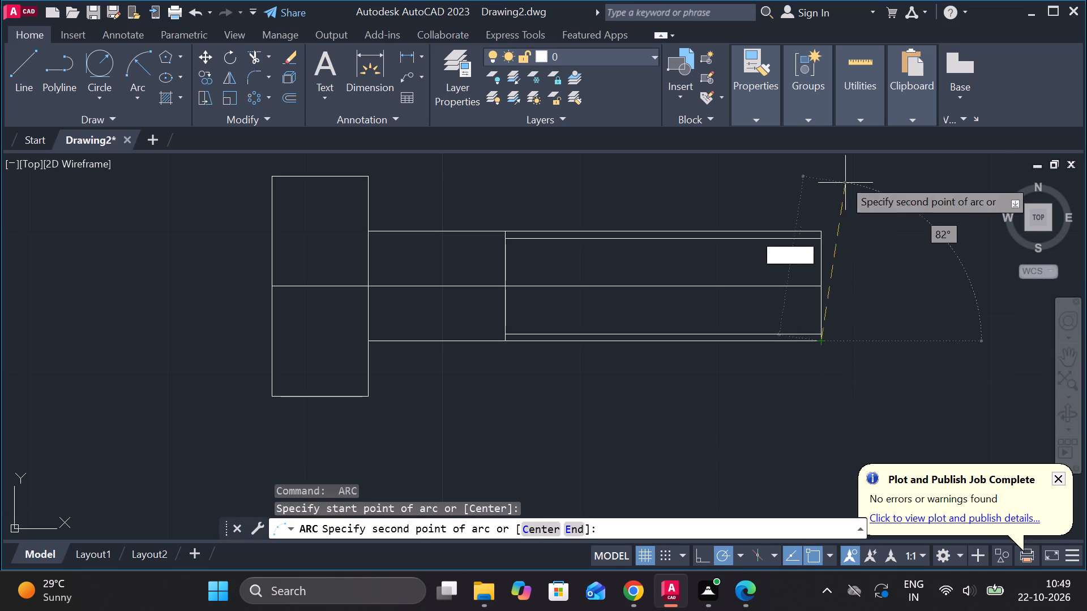
click(824, 220)
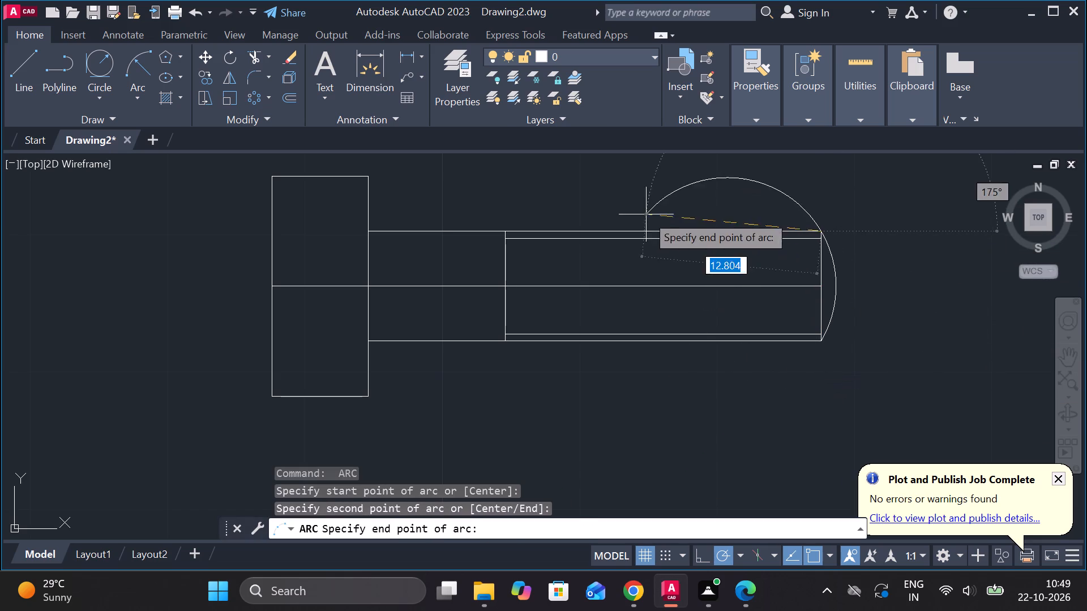
middle_drag(652, 220, 580, 307)
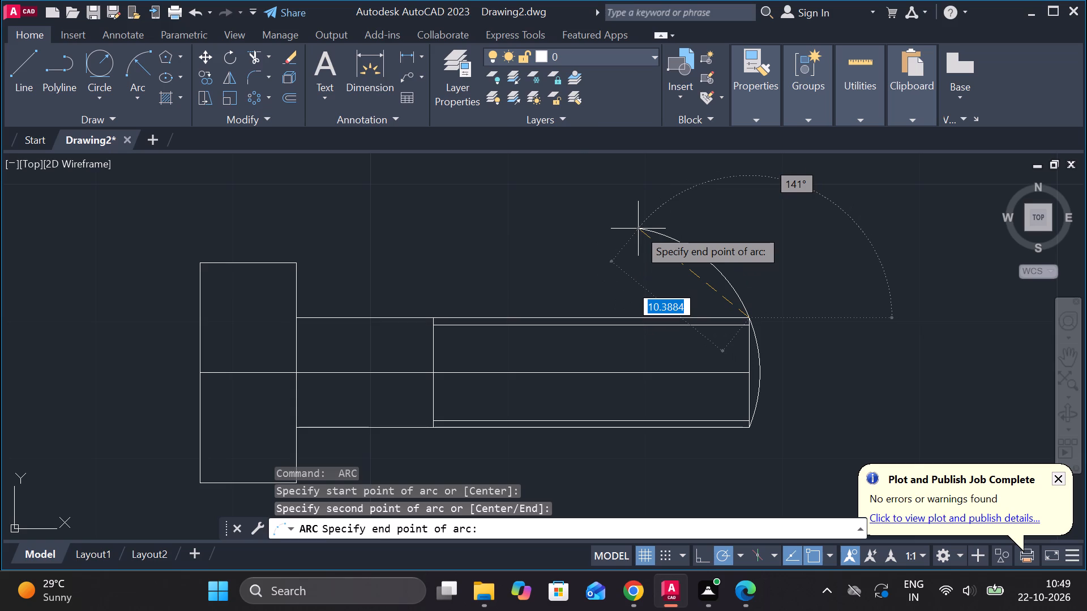
key(8)
key(Return)
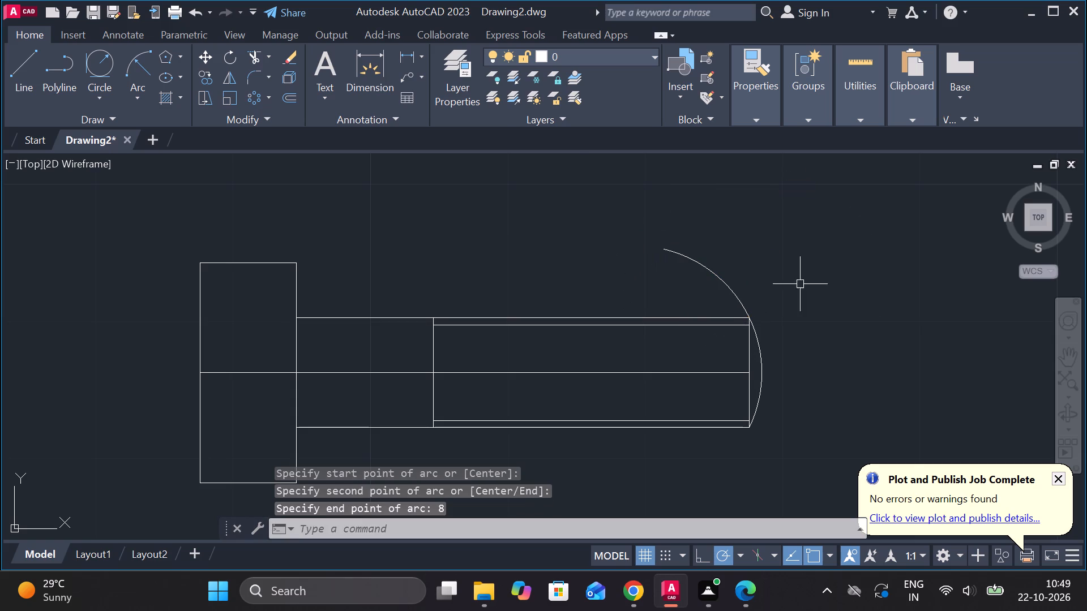
Trim the arc's excess beyond the shank's upper corner, leaving only the rounded screw tip.
text(TR)
key(space)
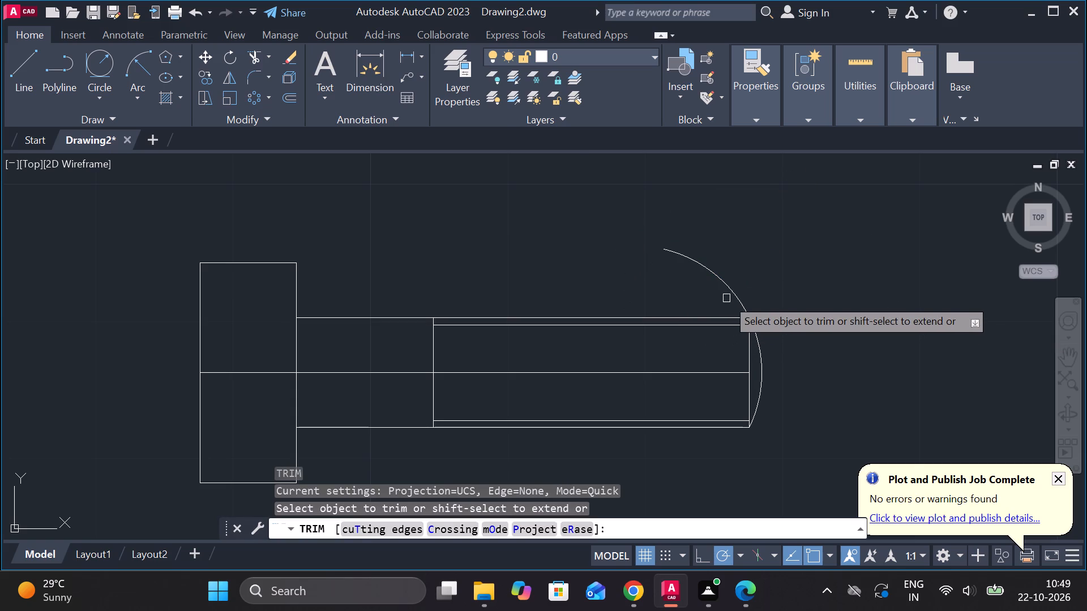
click(735, 292)
scroll(795, 293, down, 2)
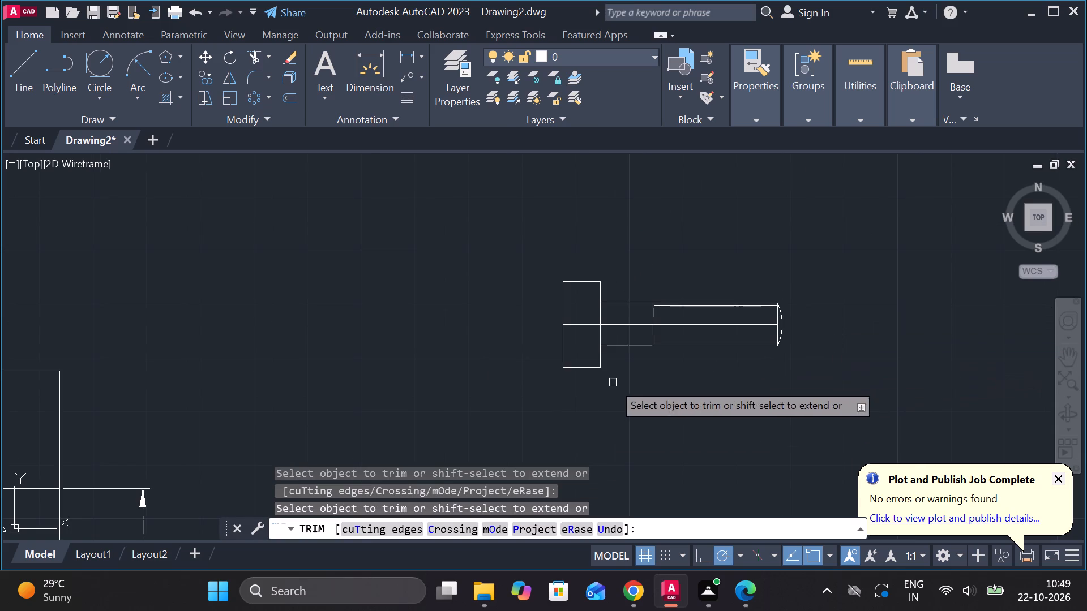
scroll(564, 389, up, 1)
middle_drag(581, 393, 601, 403)
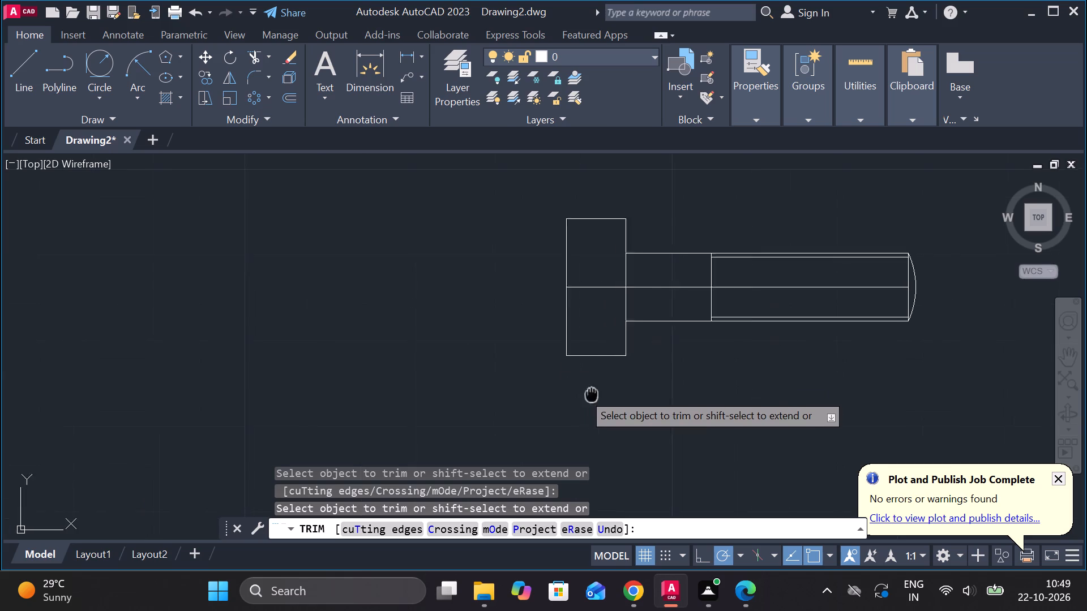
middle_drag(601, 403, 604, 405)
key(Escape)
Draw a 3 by 3 square from lines in the empty space beside the screw head.
scroll(569, 302, up, 1)
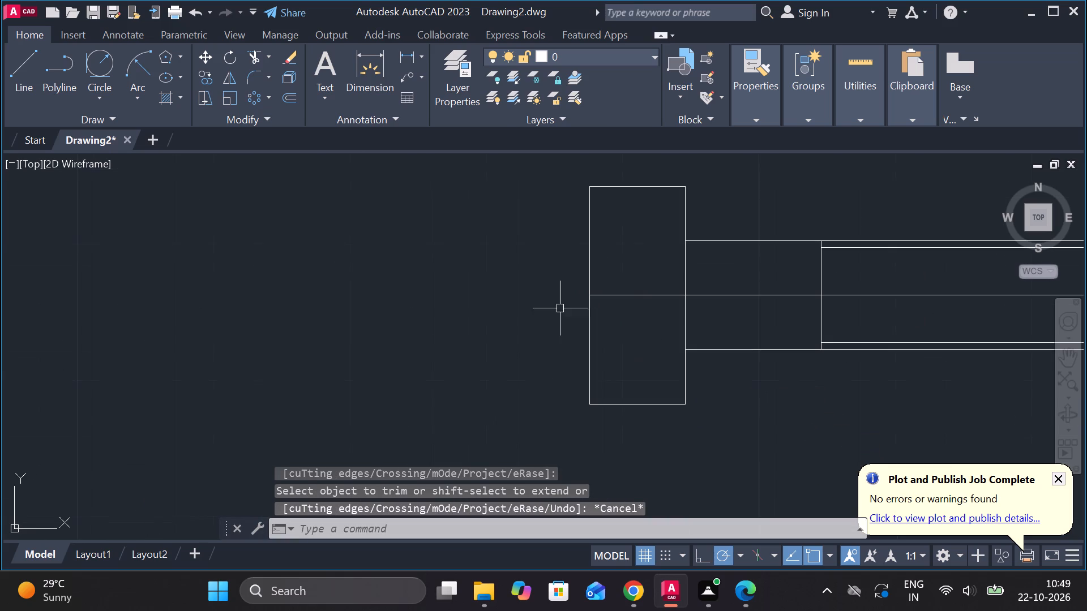
key(l)
key(Return)
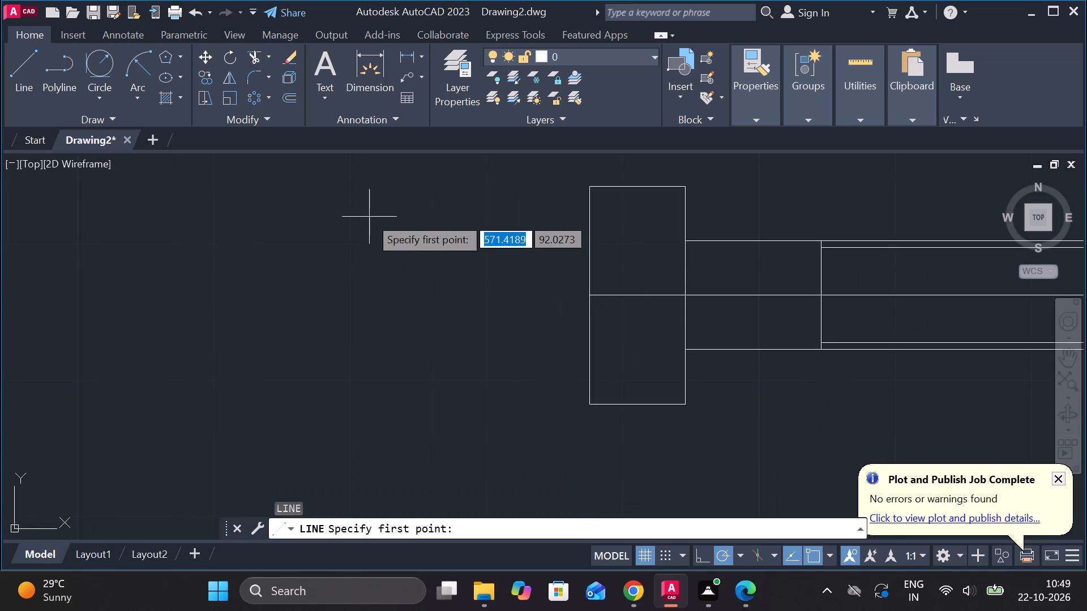
click(369, 217)
text(3)
key(space)
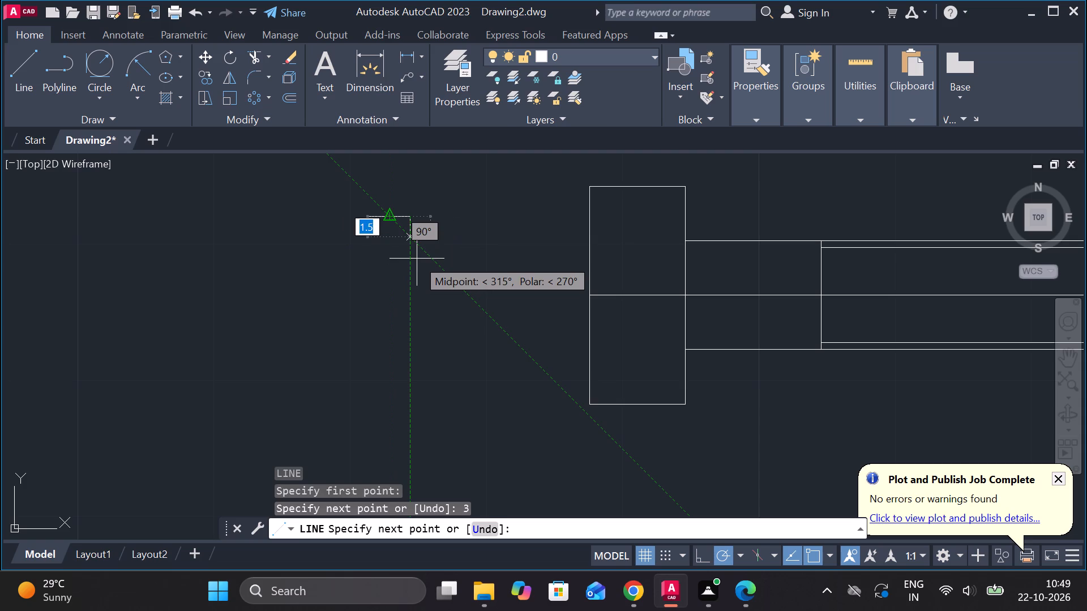
text(3)
key(space)
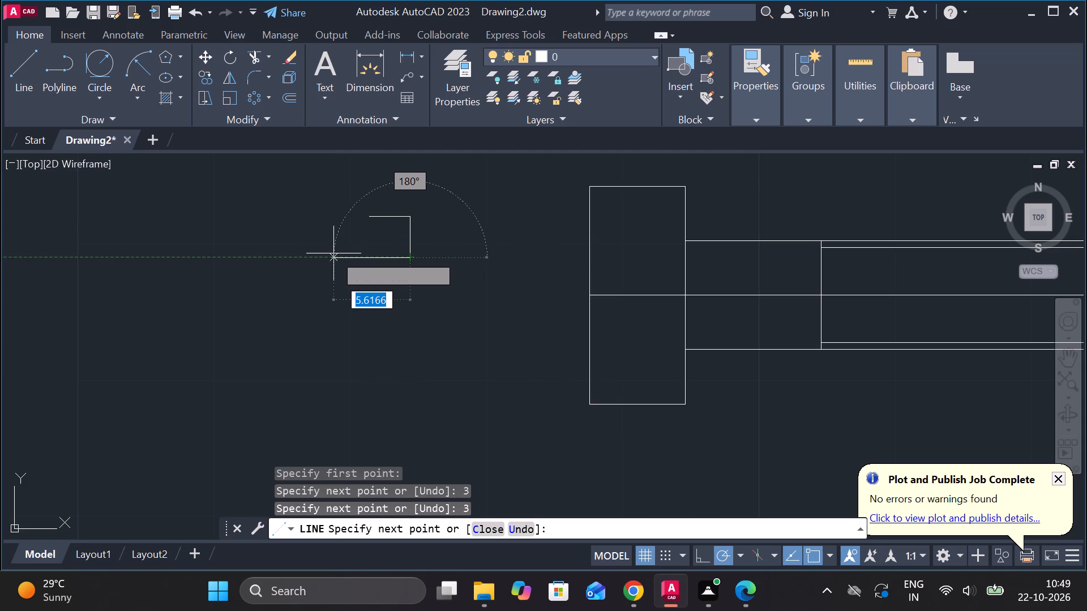
text(3)
key(space)
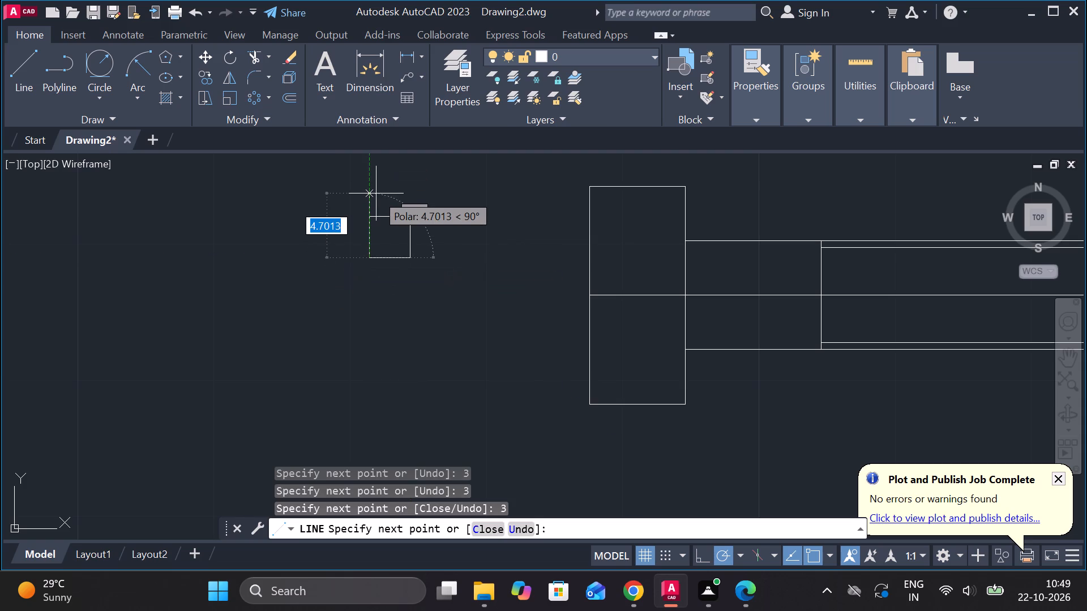
click(368, 216)
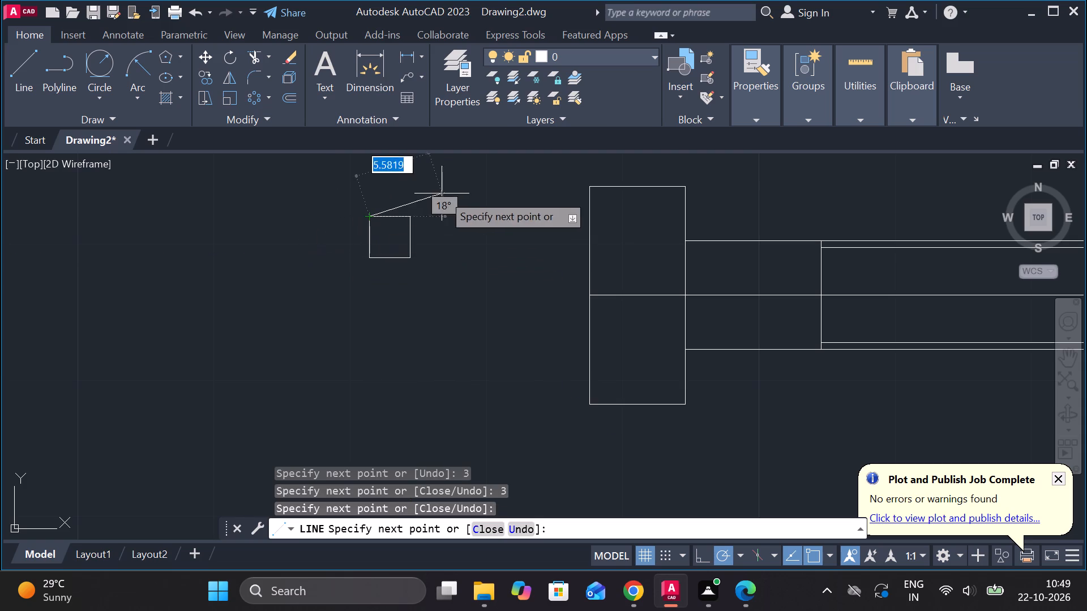
key(Escape)
Move the square by its left side's midpoint onto the midpoint of the screw head's outer edge.
click(313, 195)
click(440, 295)
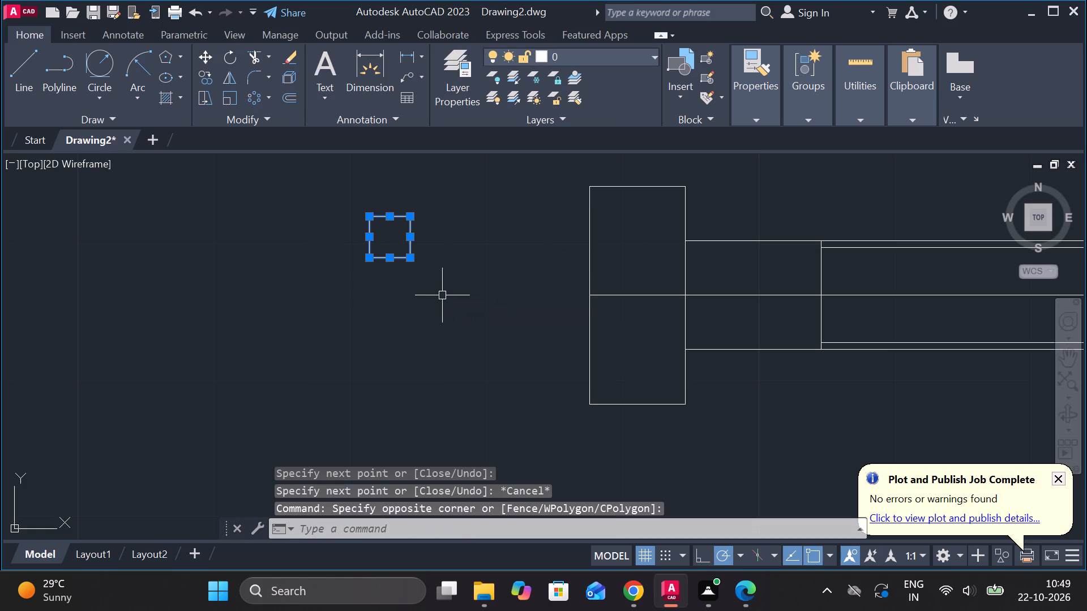
key(m)
key(Return)
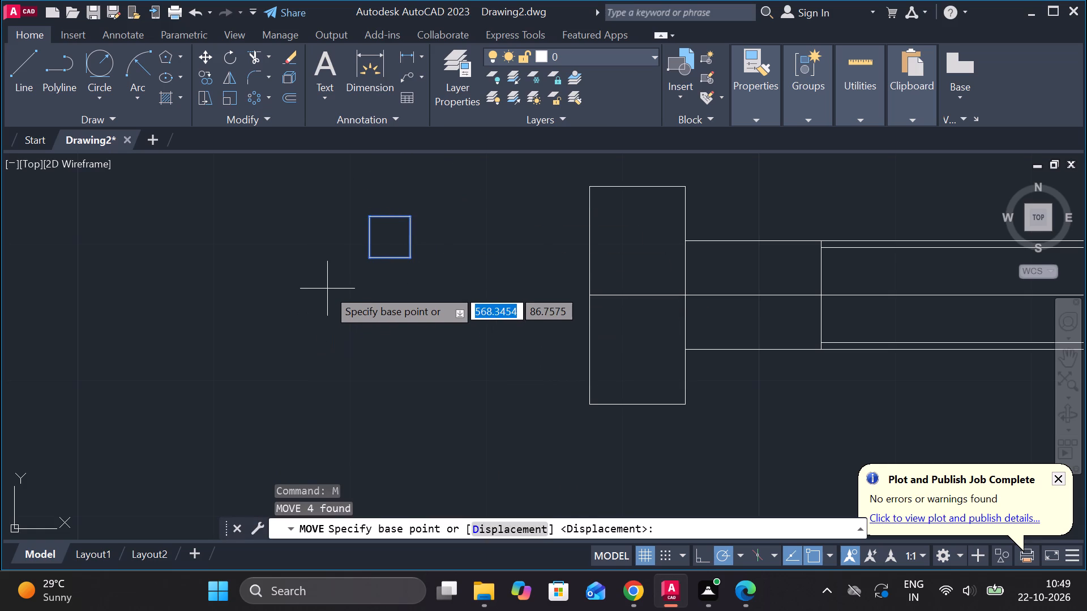
click(366, 236)
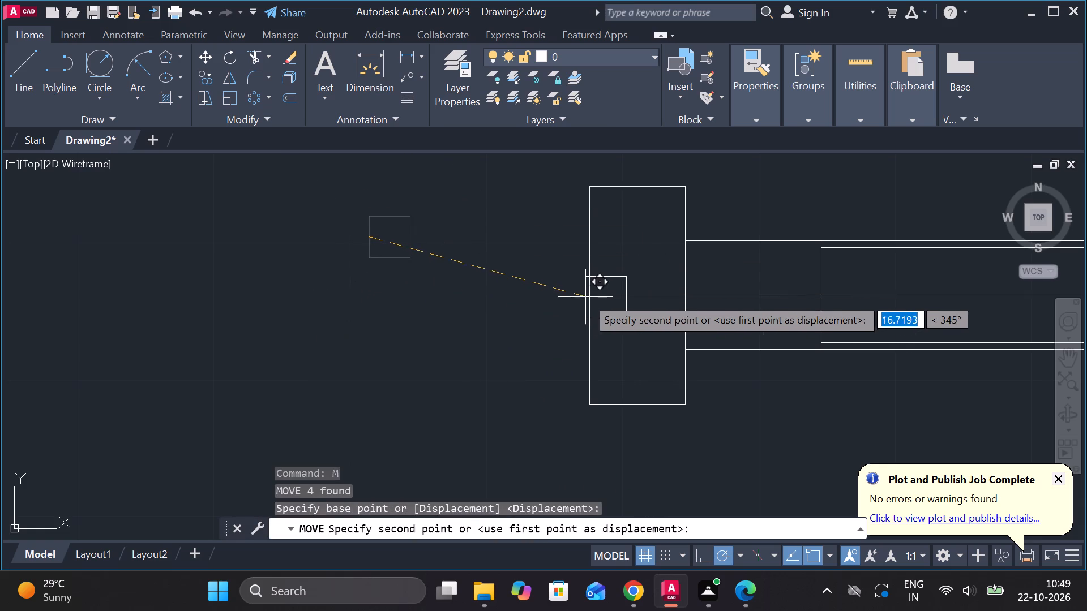
click(589, 297)
key(Escape)
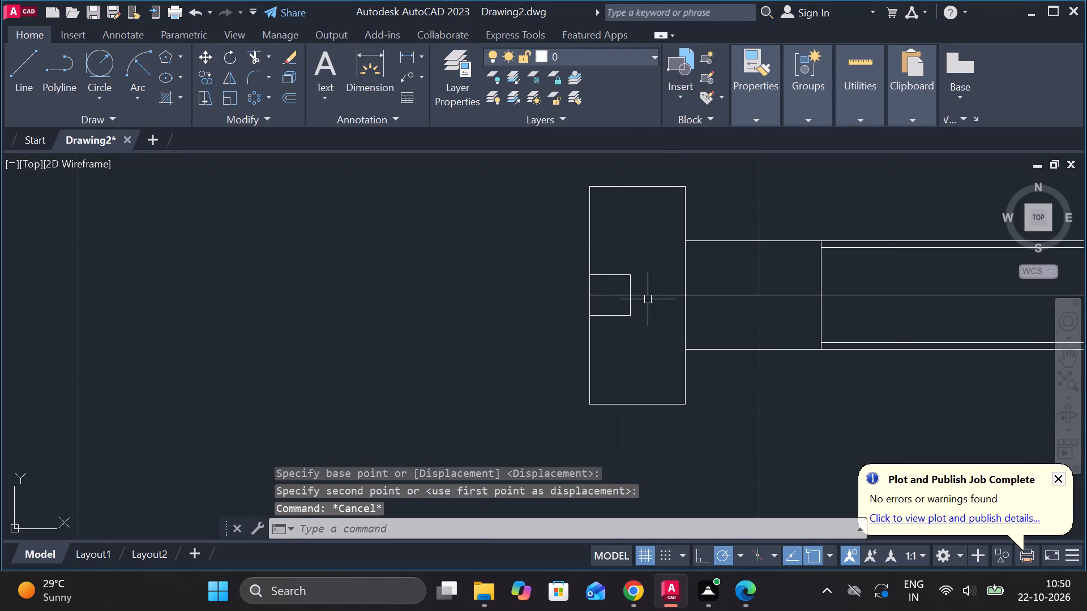
Trim the vertical edges across the square's mouth so it forms an open slot in the screw head.
text(TR)
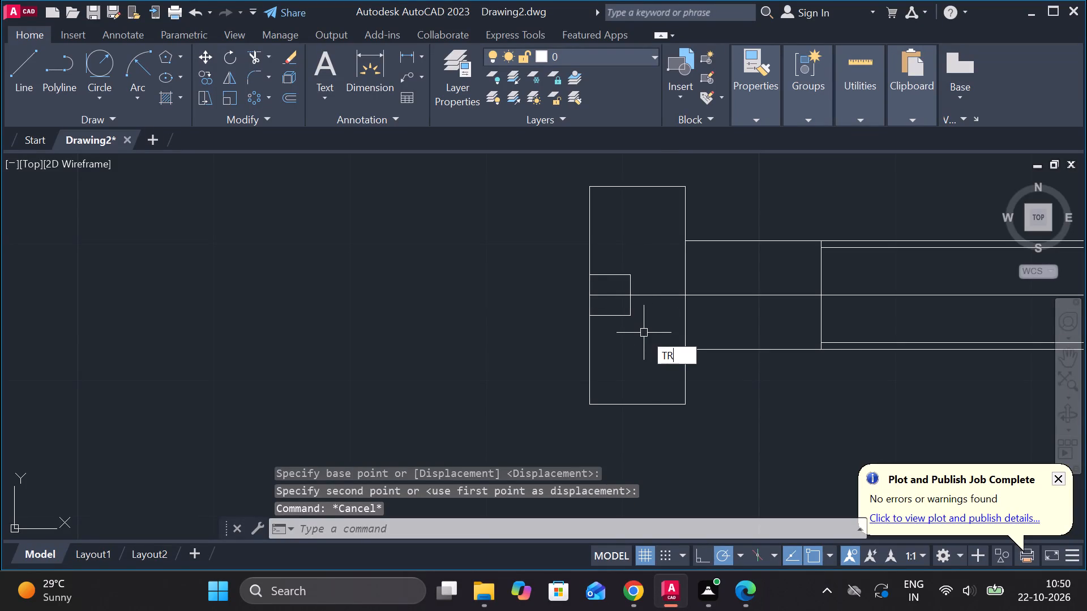
key(space)
click(592, 287)
click(592, 287)
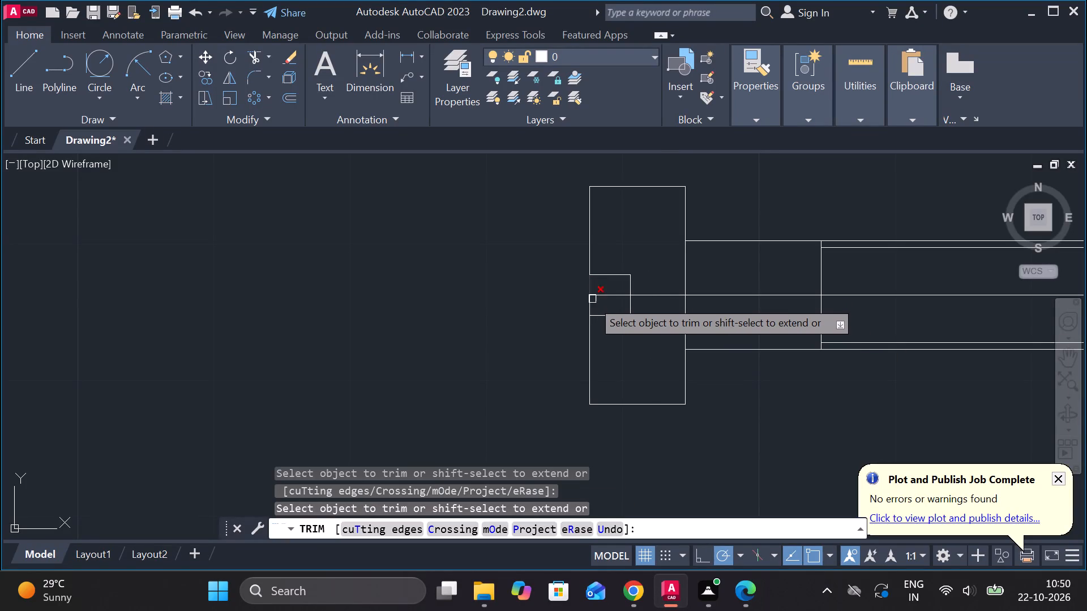
double_click(592, 305)
click(586, 309)
click(591, 287)
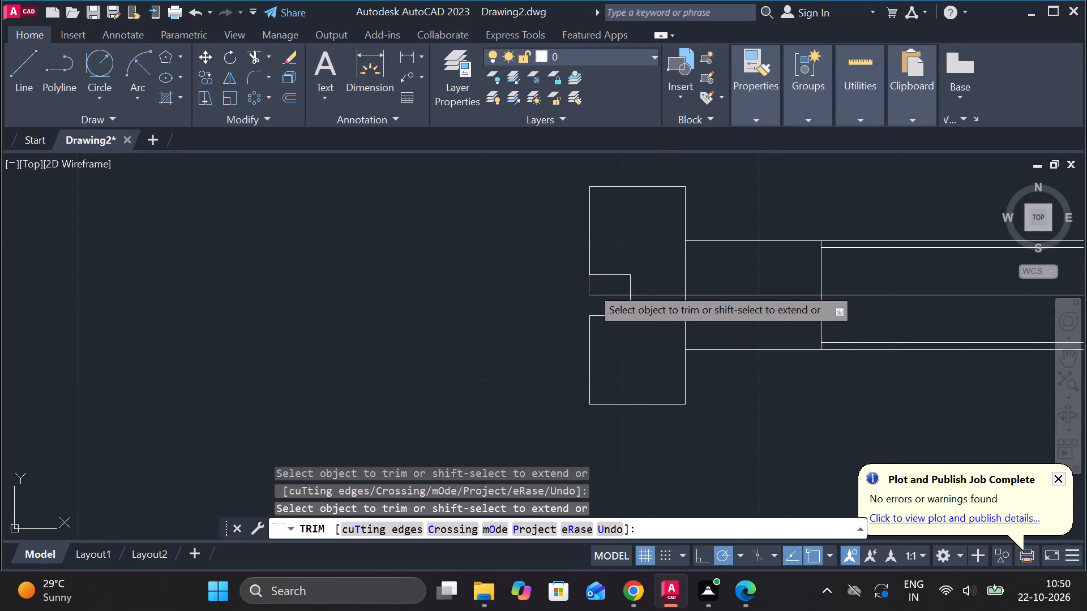
key(Escape)
Stretch the screw's horizontal centre line outward past the head's slotted face.
click(622, 297)
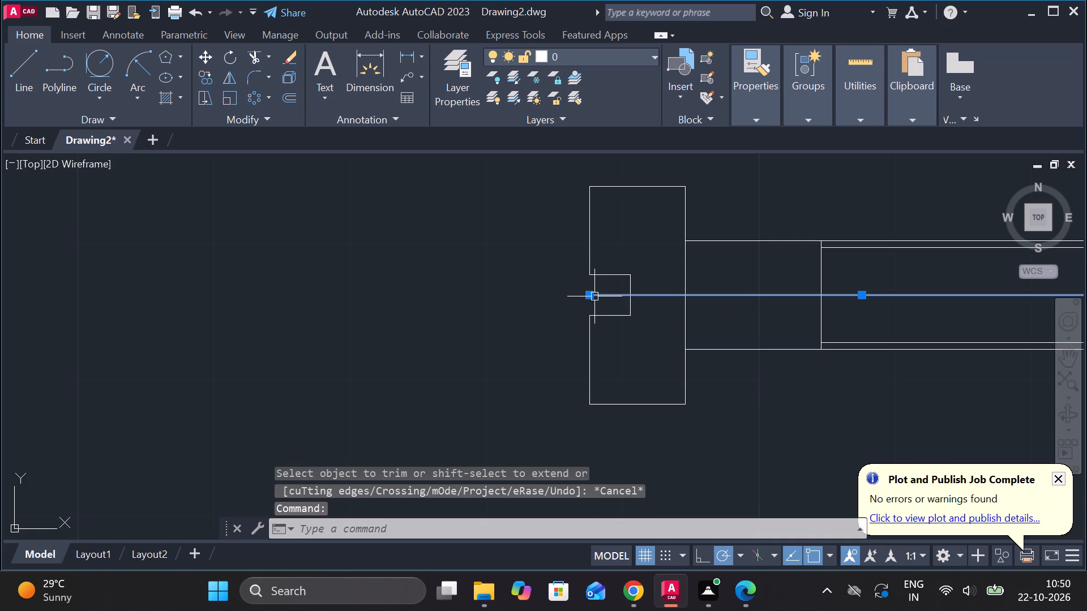
click(591, 295)
click(546, 295)
key(Escape)
Copy the complete screw into the space just right of the undimensioned base part view.
scroll(562, 328, down, 2)
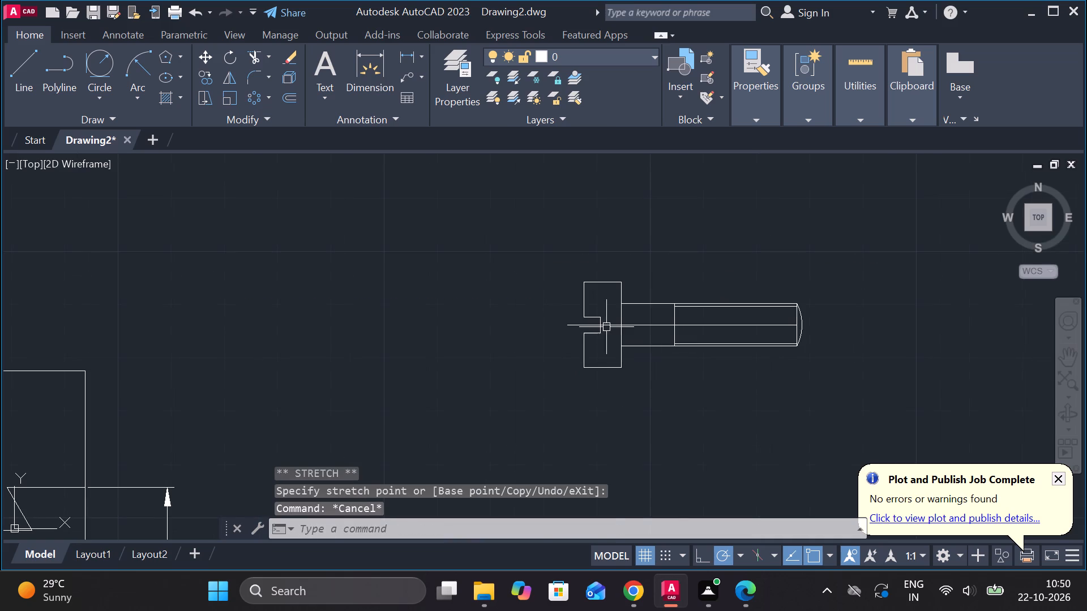
click(521, 246)
click(868, 428)
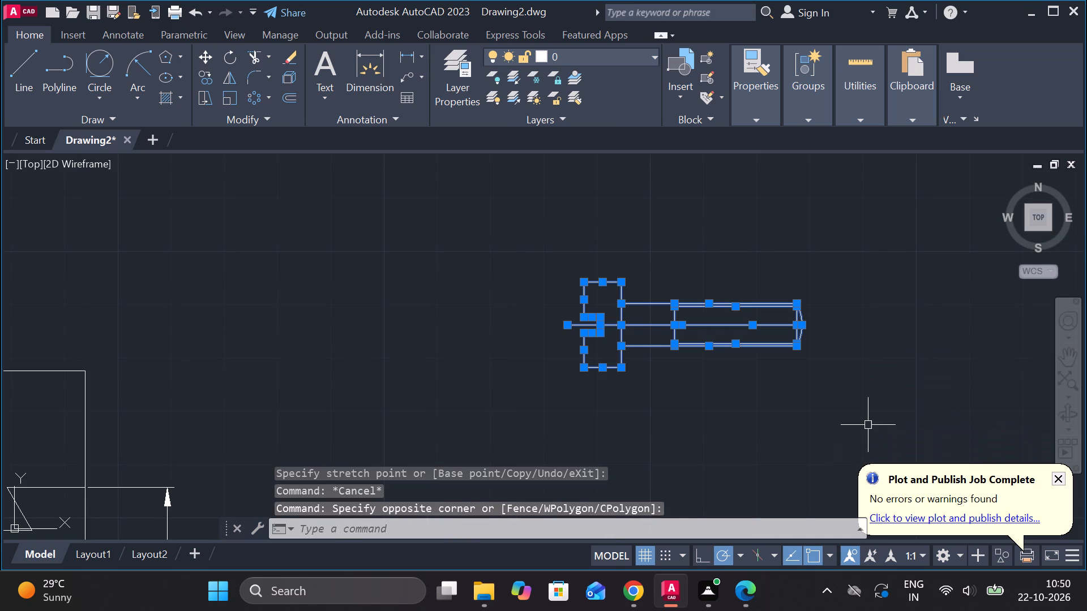
text(CO)
key(Return)
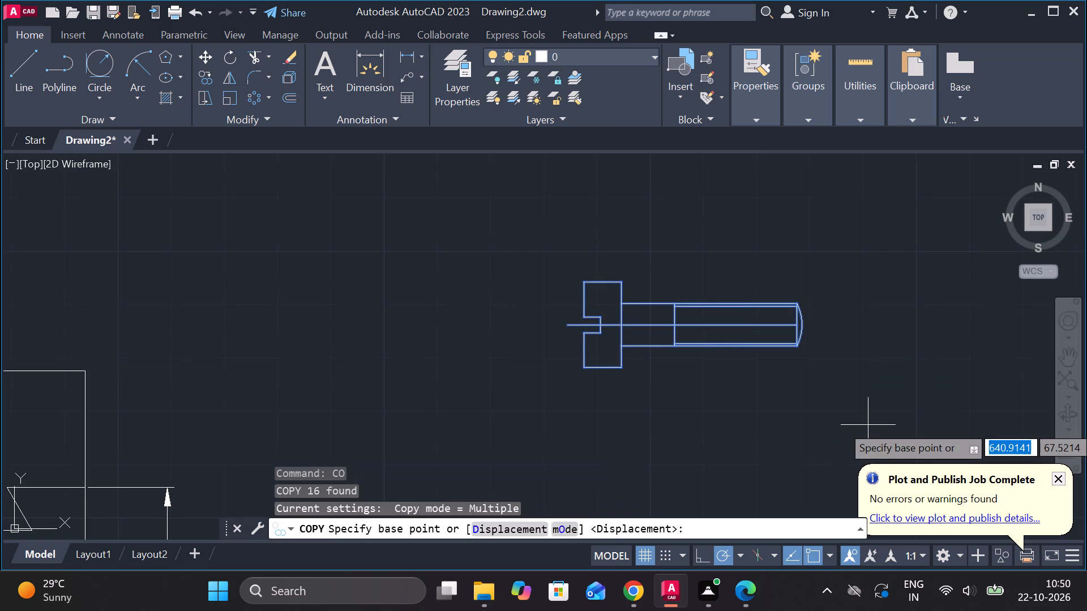
click(861, 397)
scroll(861, 397, down, 3)
middle_drag(499, 282, 949, 197)
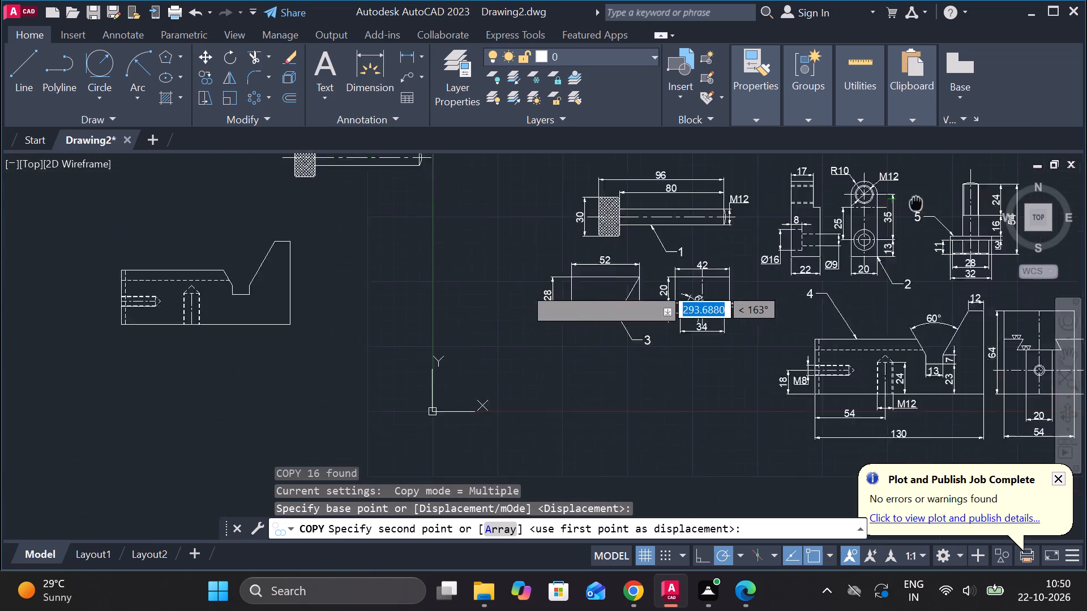
click(483, 274)
key(Escape)
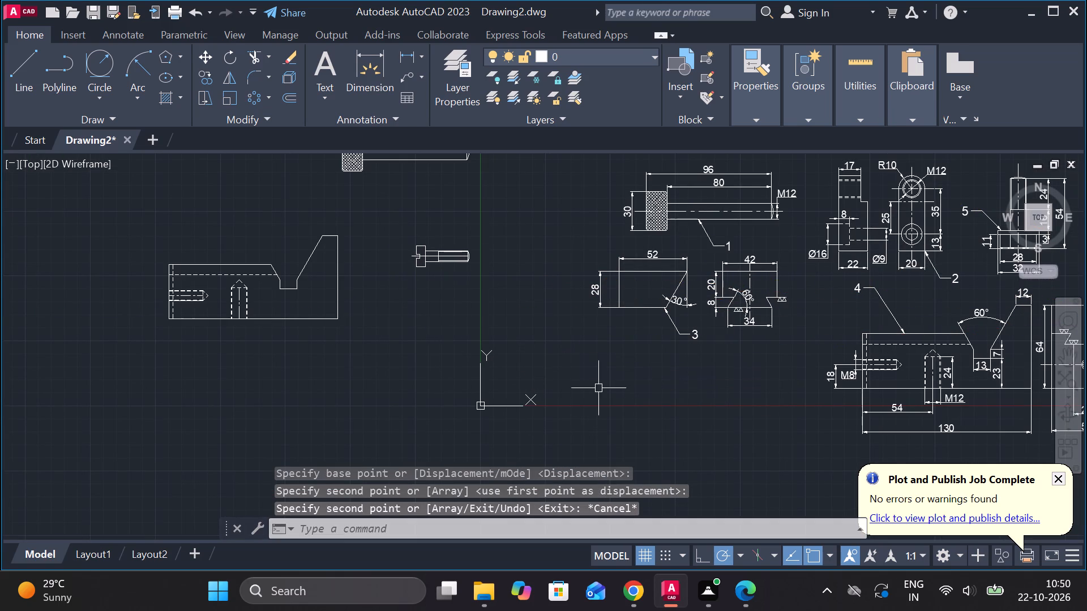
Dimension the original screw's length from the head's outer face to the shank's end line, placed above the screw.
scroll(598, 388, up, 1)
middle_drag(602, 388, 333, 303)
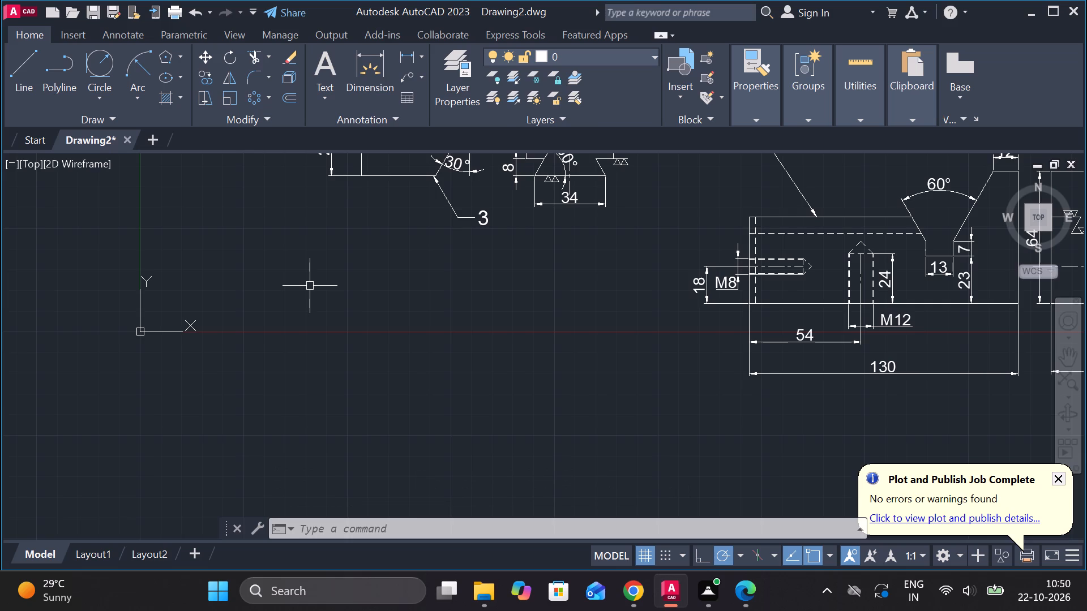
scroll(599, 415, down, 1)
middle_drag(910, 438, 862, 438)
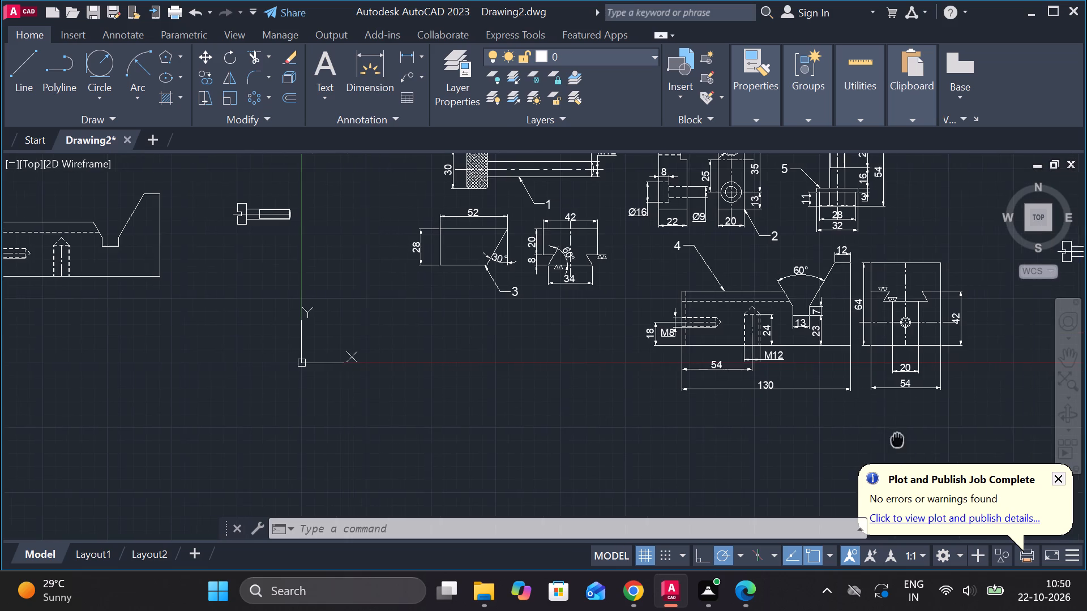
middle_drag(862, 438, 301, 431)
scroll(456, 248, up, 2)
scroll(499, 286, up, 1)
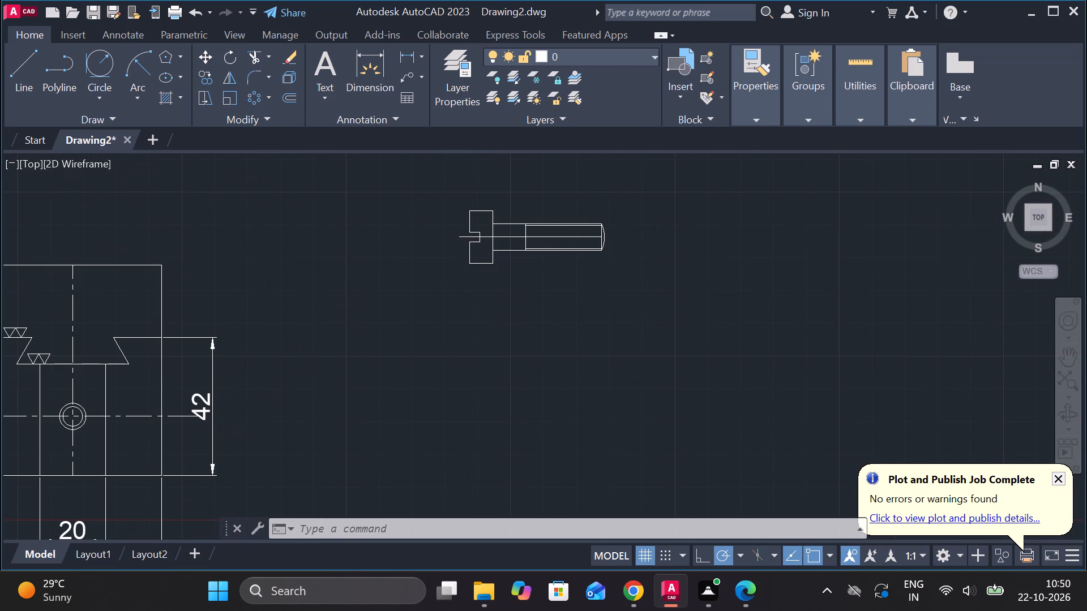
middle_drag(499, 290, 469, 359)
click(410, 52)
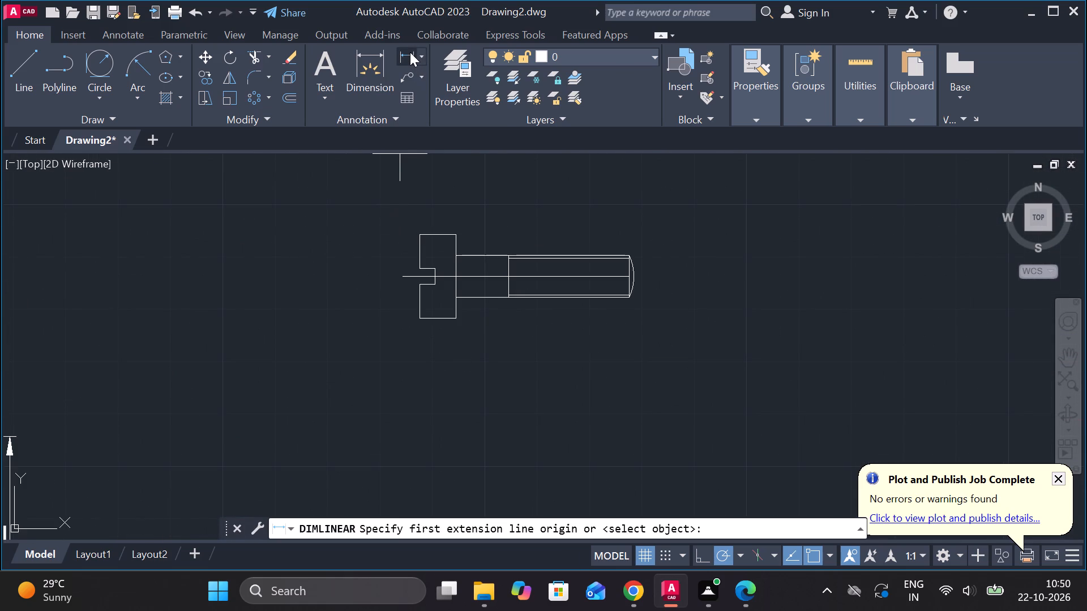
click(423, 239)
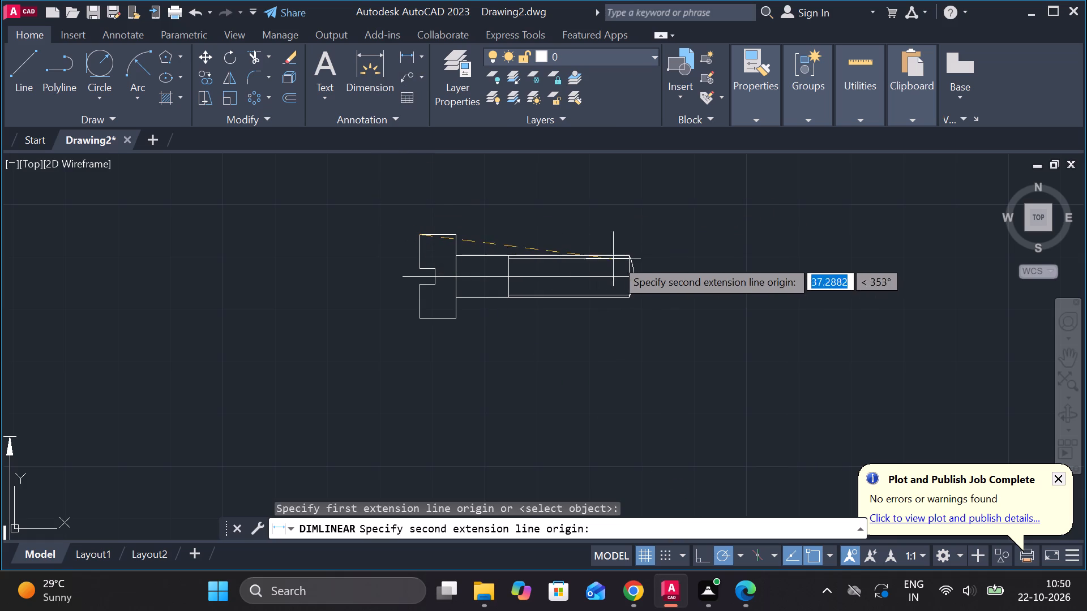
click(627, 260)
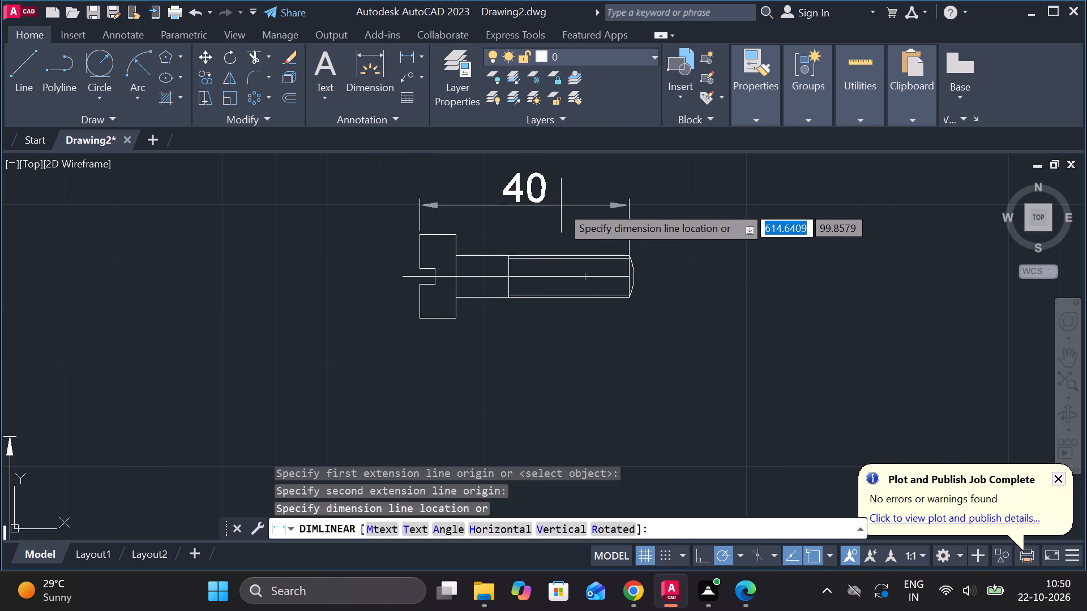
click(570, 167)
Dimension the threaded length and the plain shank length in line, below the overall length dimension.
key(space)
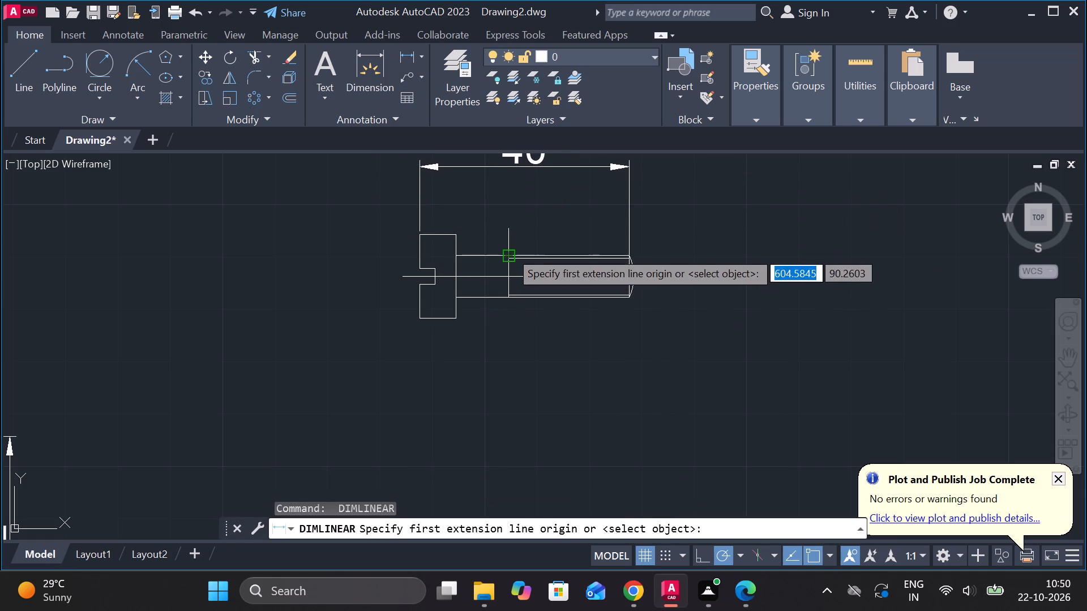
click(510, 251)
click(632, 244)
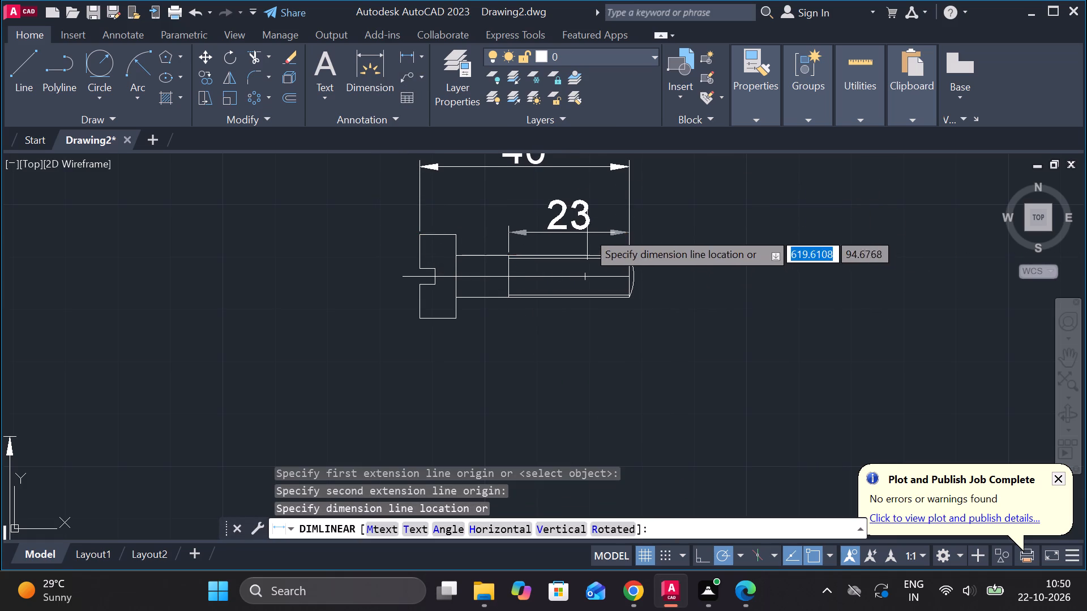
click(587, 229)
key(space)
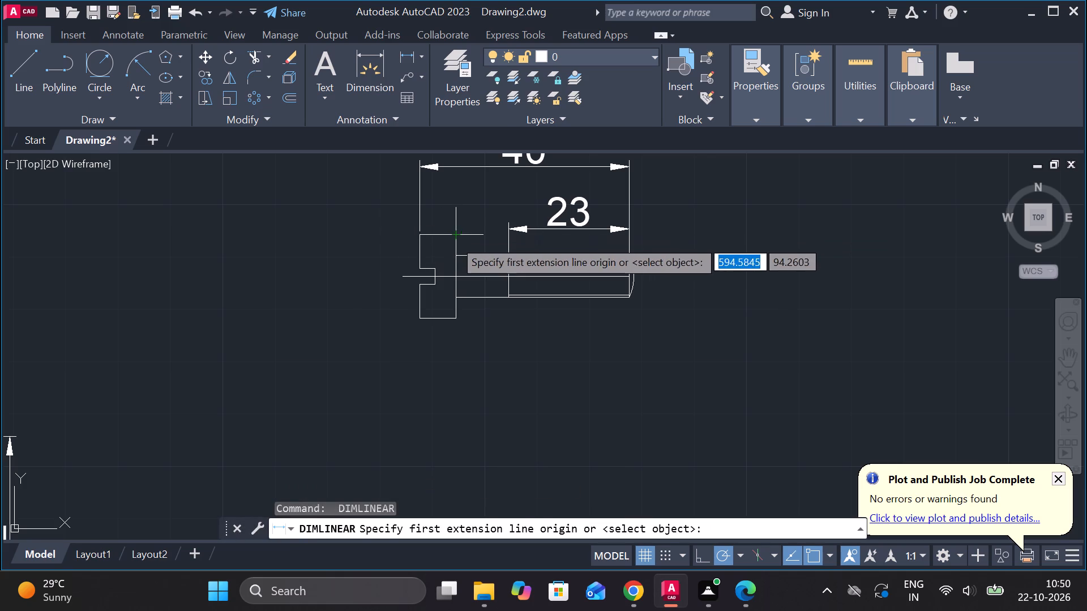
click(459, 239)
click(504, 255)
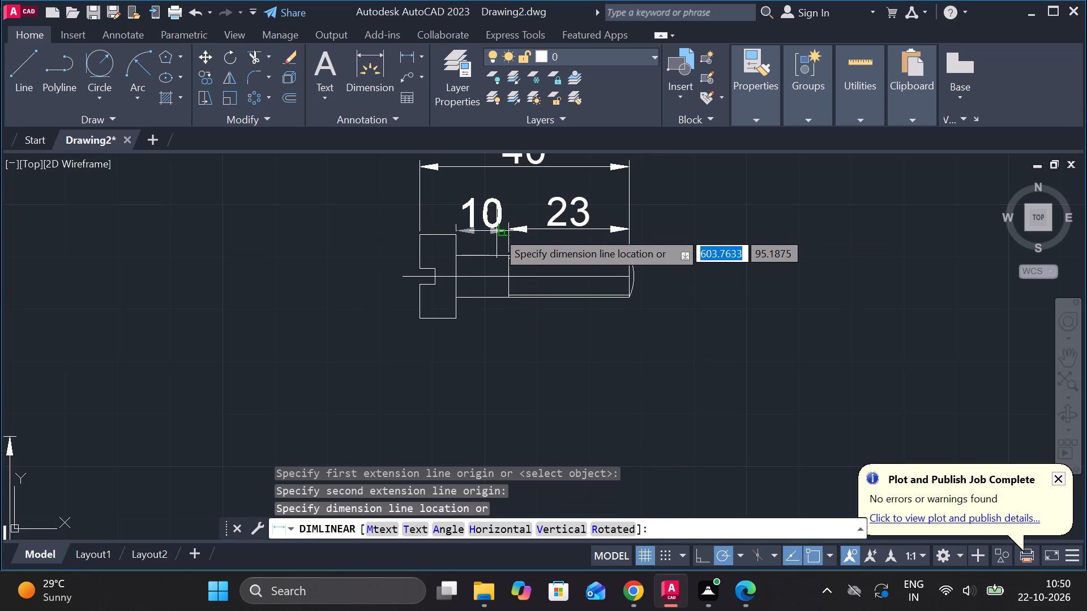
click(500, 230)
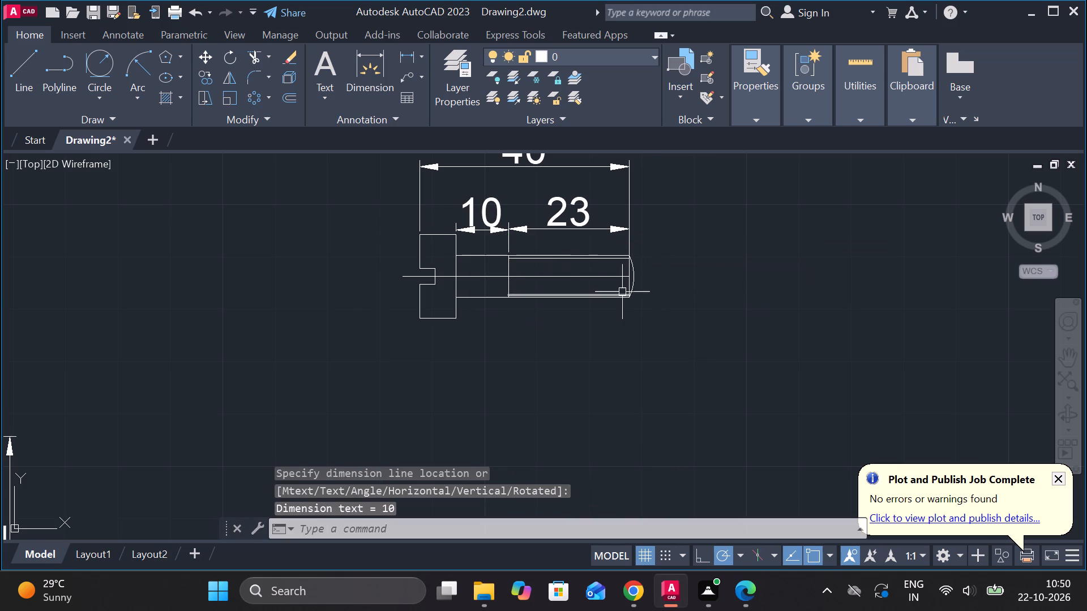
Add vertical dimensions for the screw head's full height and its slot width, to the left of the head.
click(412, 52)
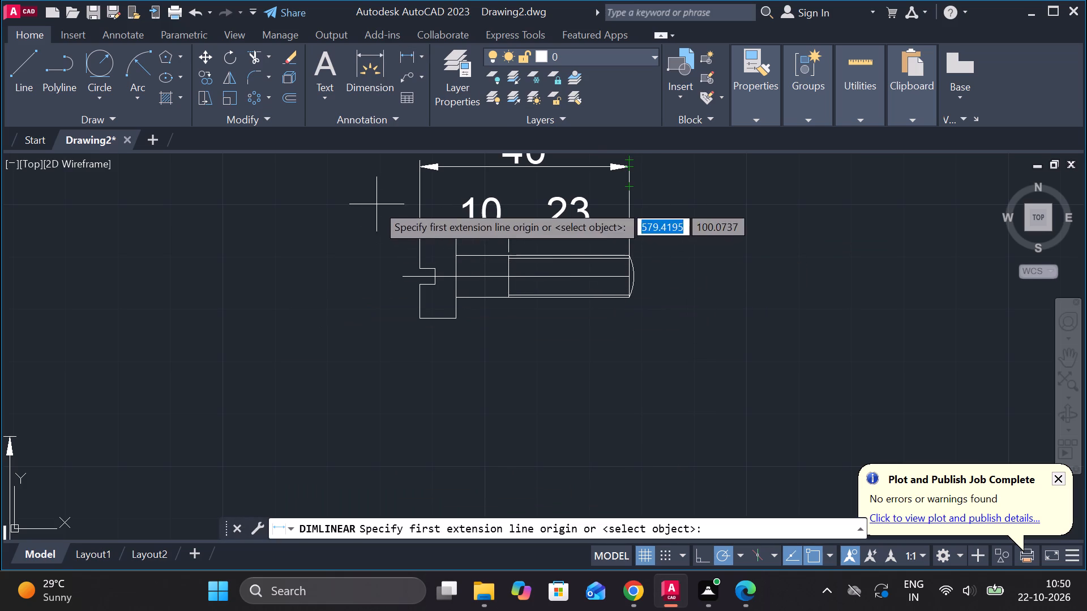
click(425, 235)
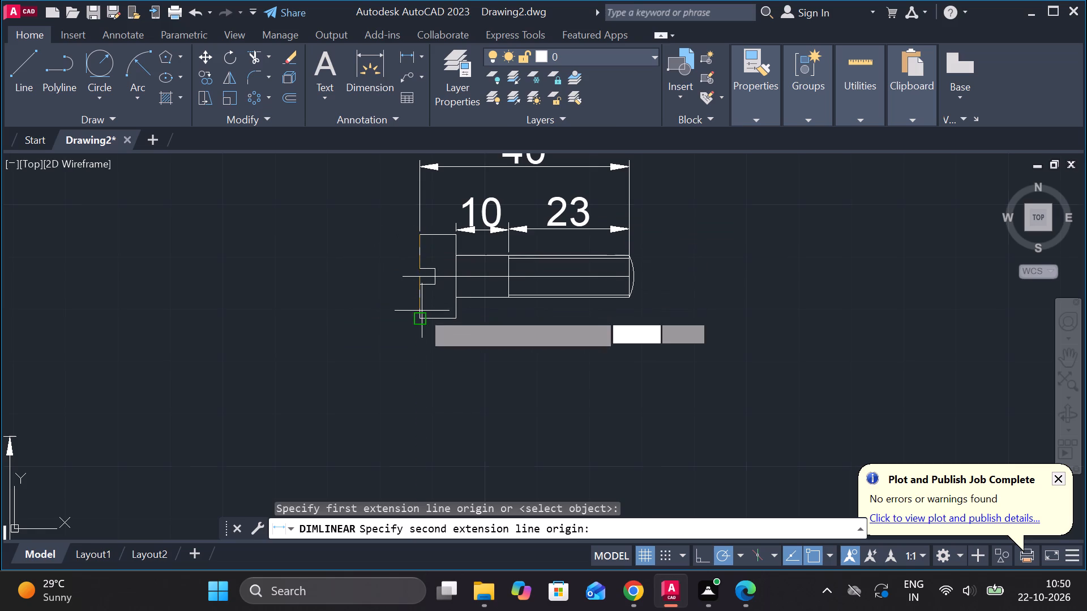
click(422, 319)
click(339, 299)
key(space)
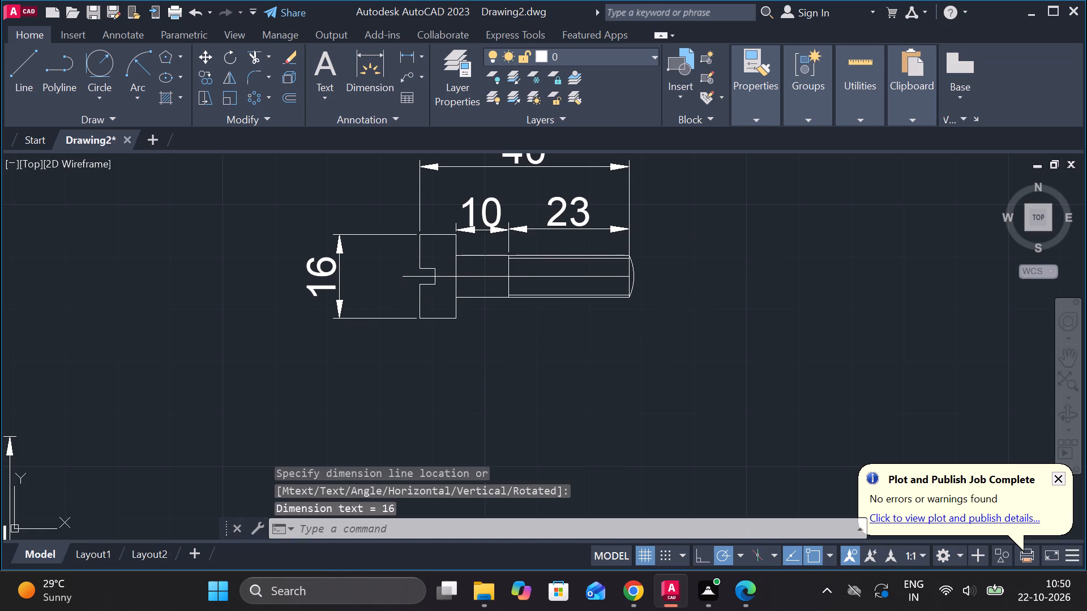
click(412, 269)
click(425, 287)
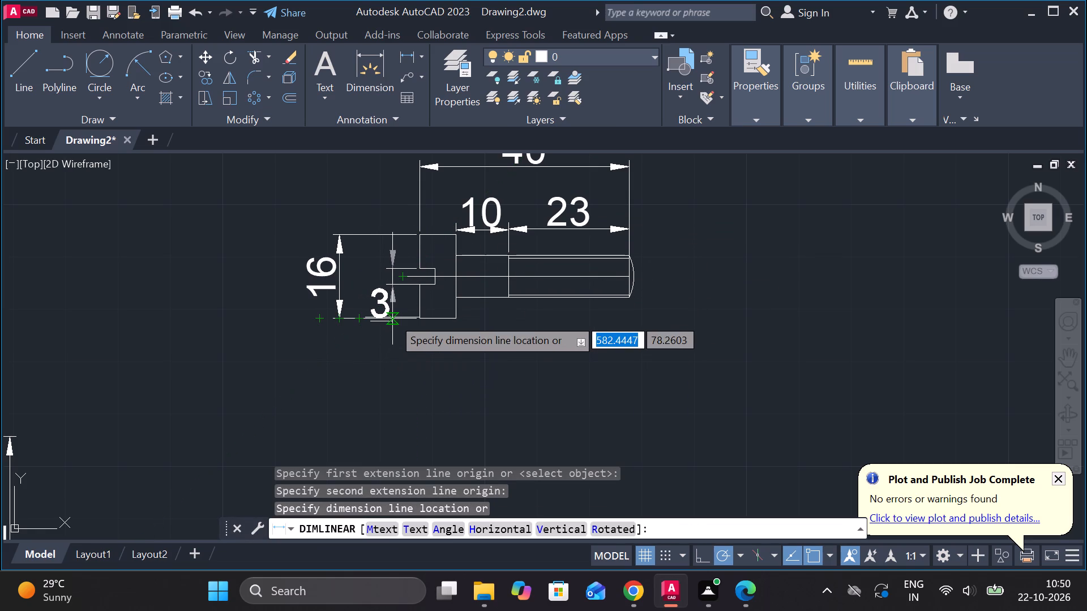
click(392, 317)
Place the slot-width dimension beside the screw head and lower its text to below the head's bottom edge.
click(392, 295)
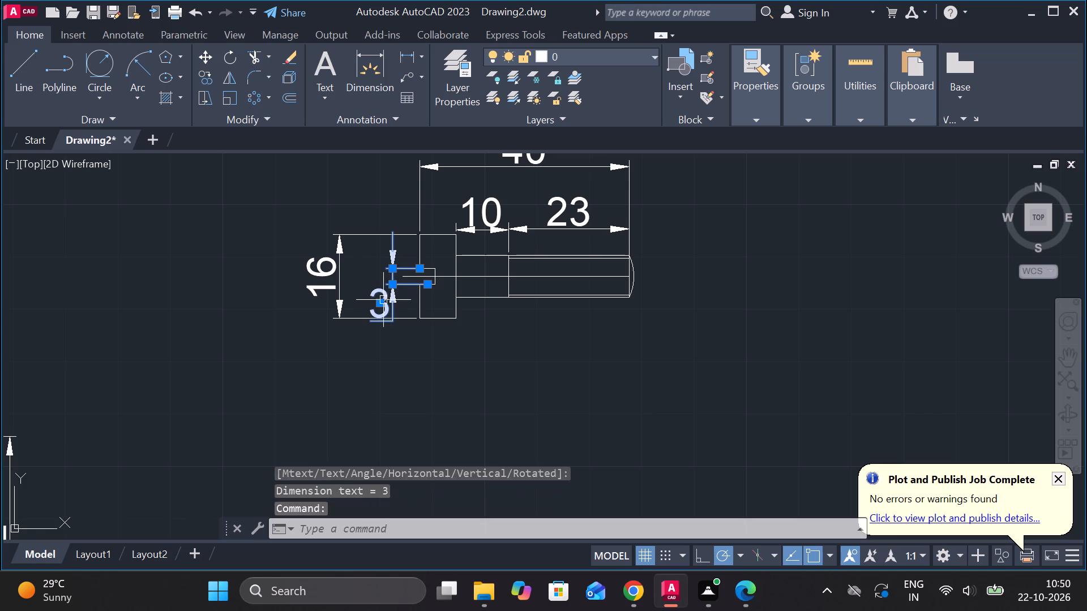
click(380, 305)
click(380, 347)
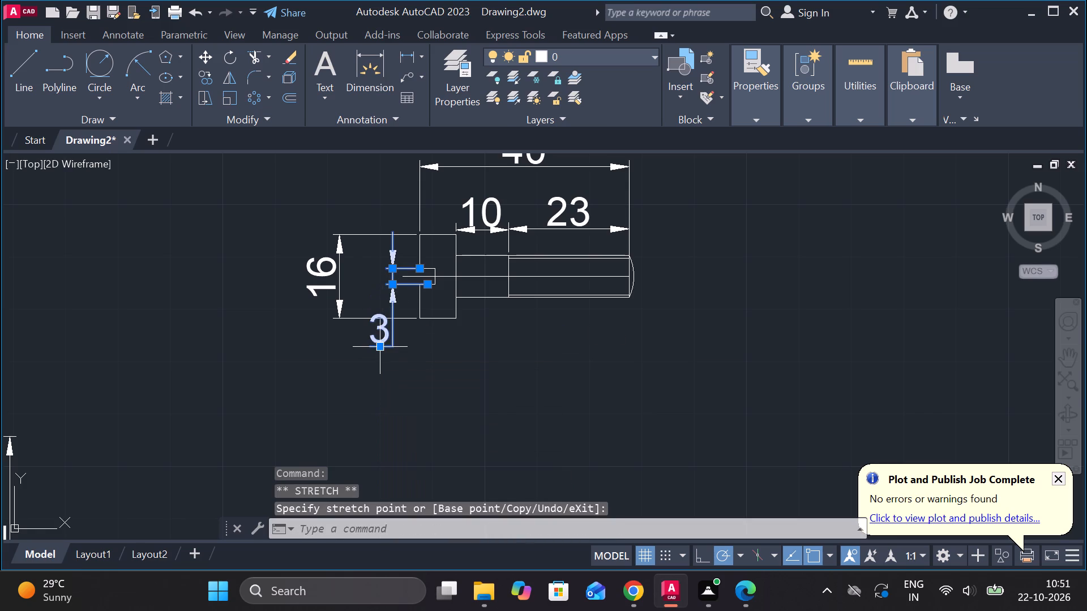
click(378, 348)
click(379, 377)
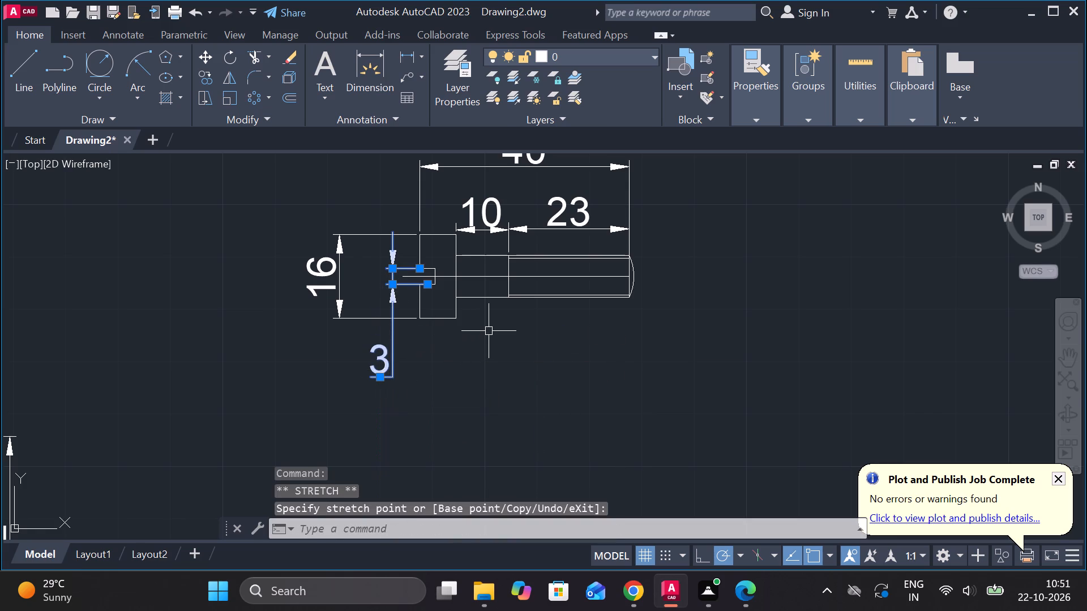
key(Escape)
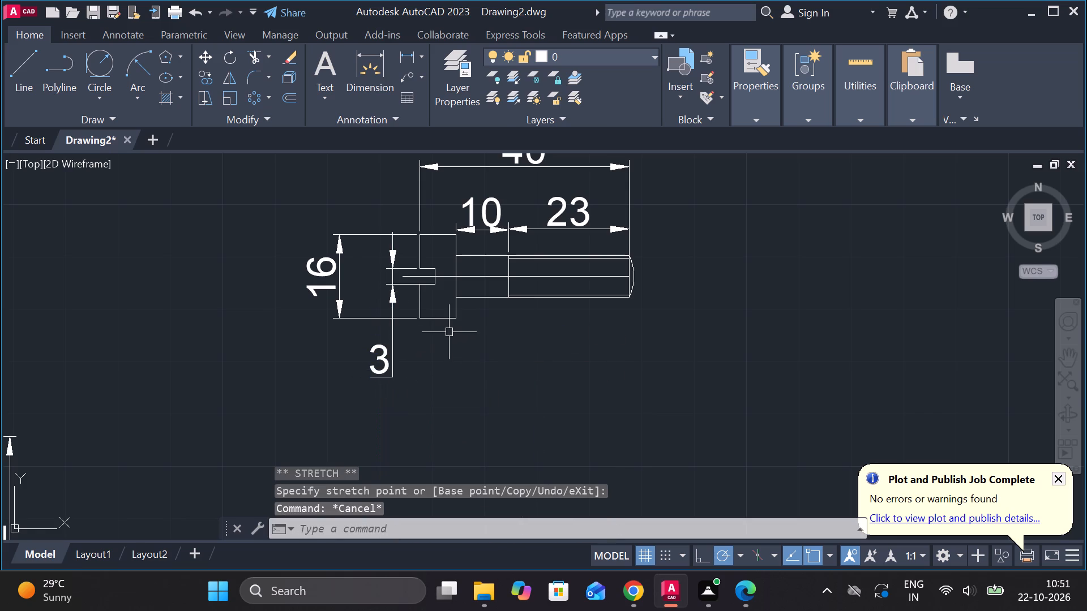
Change the linetype of the screw's horizontal axis line to CENTER.
scroll(450, 350, down, 2)
scroll(450, 350, up, 2)
middle_drag(457, 351, 489, 359)
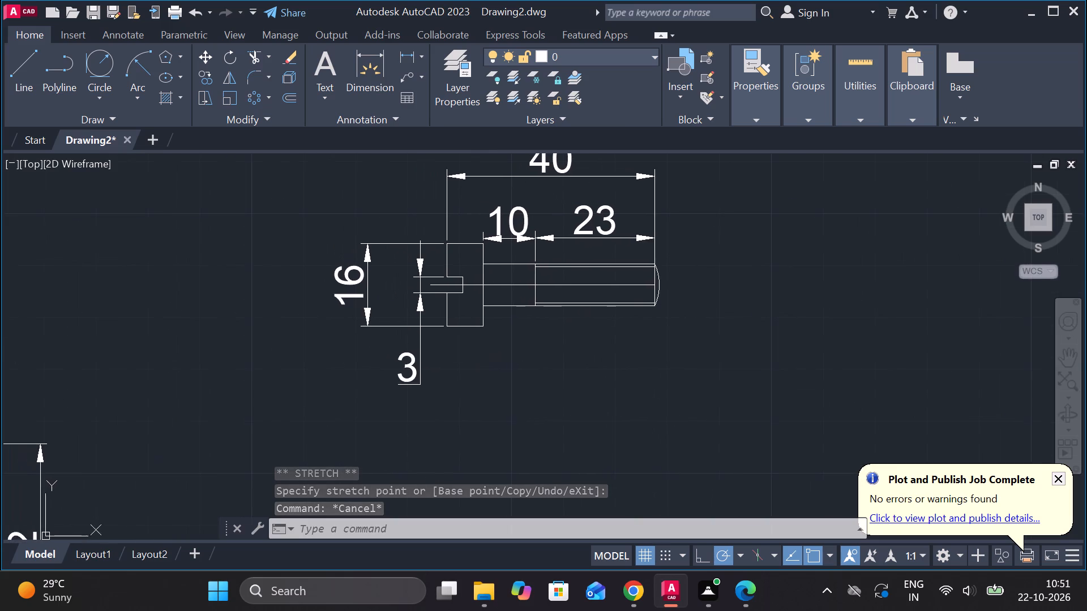
click(592, 288)
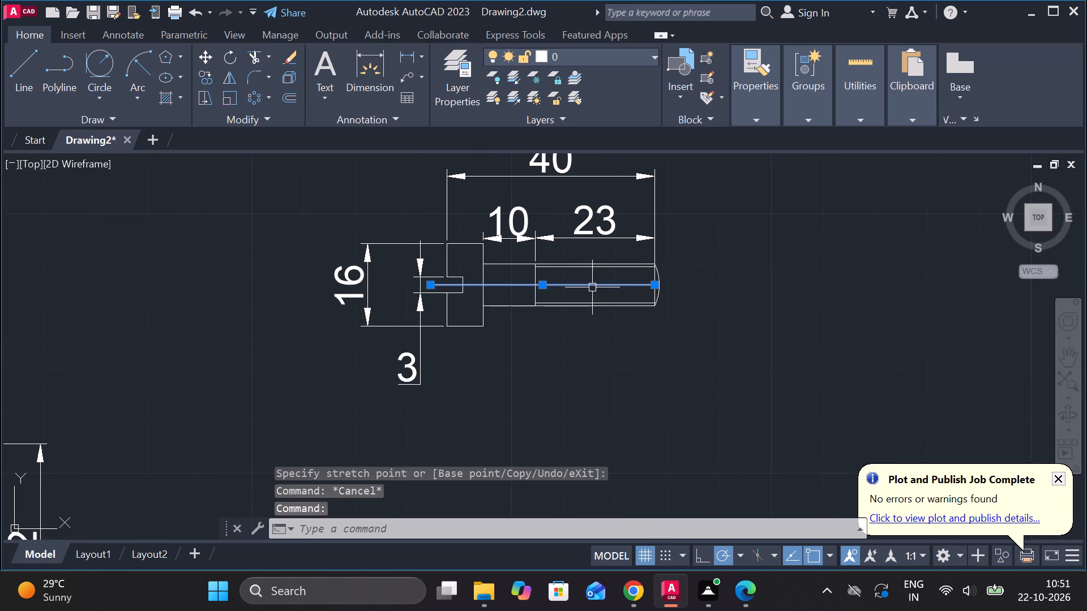
click(735, 120)
click(837, 183)
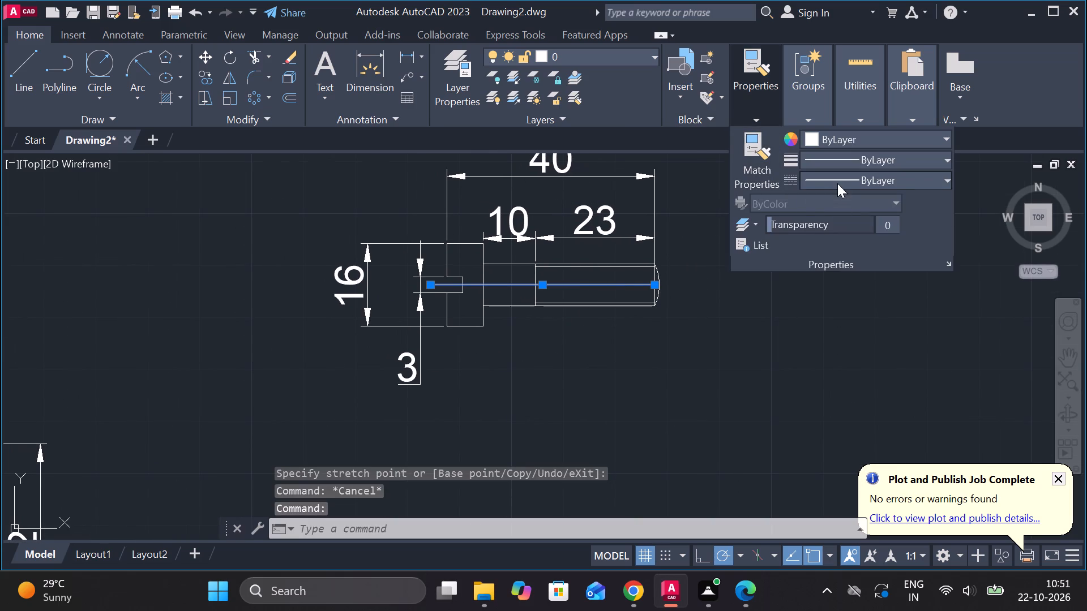
click(847, 246)
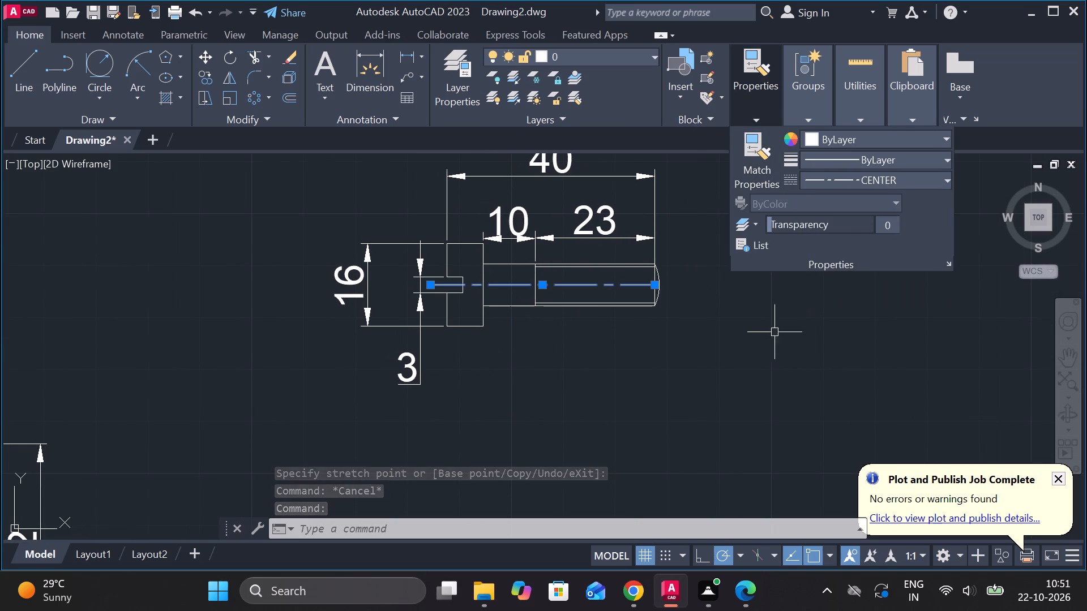
key(Escape)
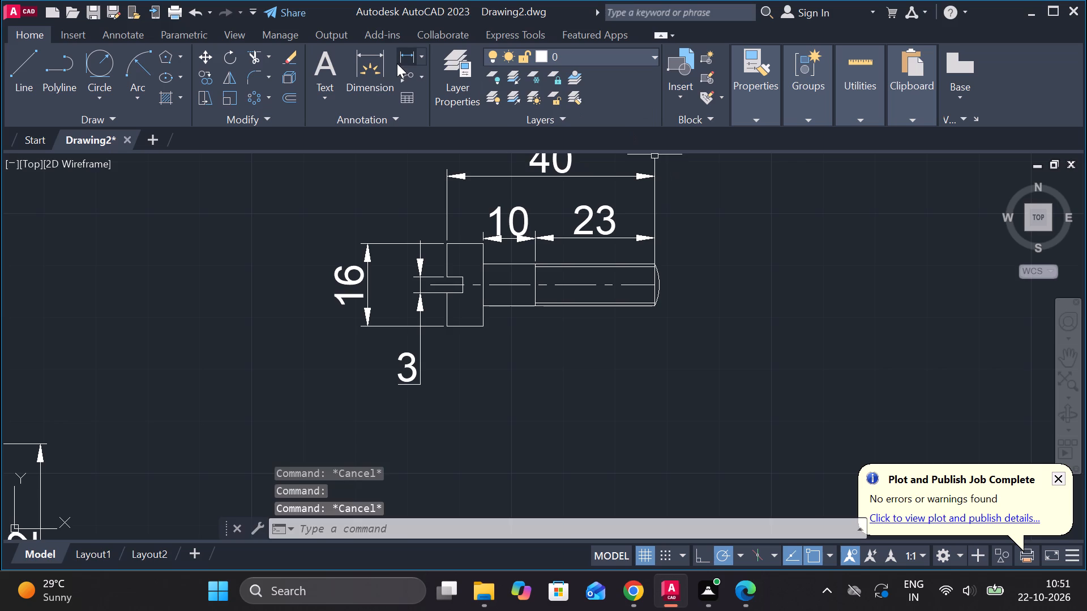
Add a vertical dimension for the shank's diameter, just beyond the screw's threaded end.
click(397, 63)
click(654, 263)
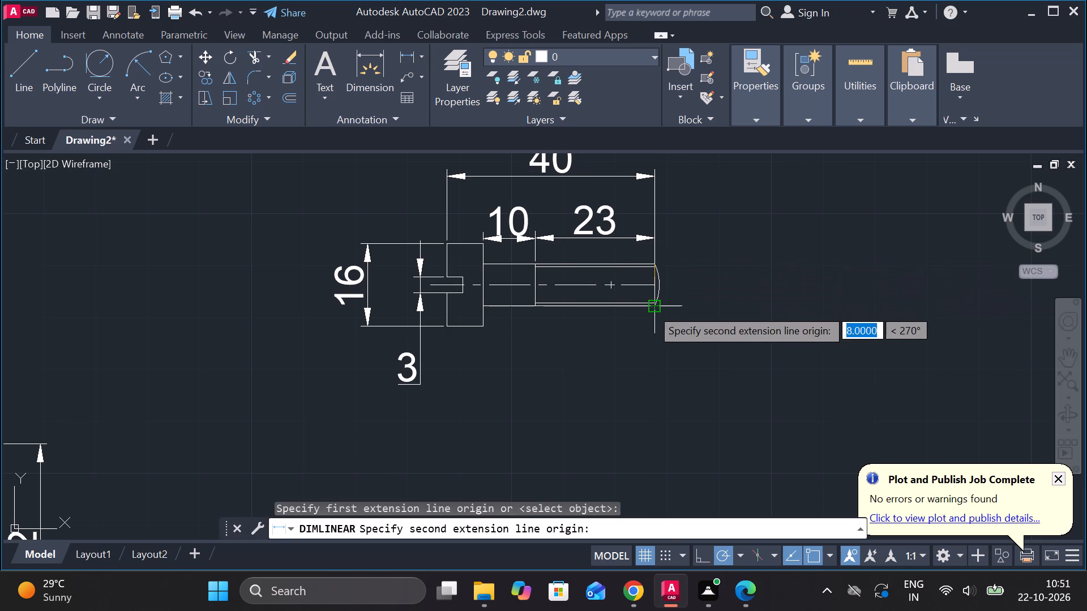
click(651, 308)
click(722, 290)
key(Escape)
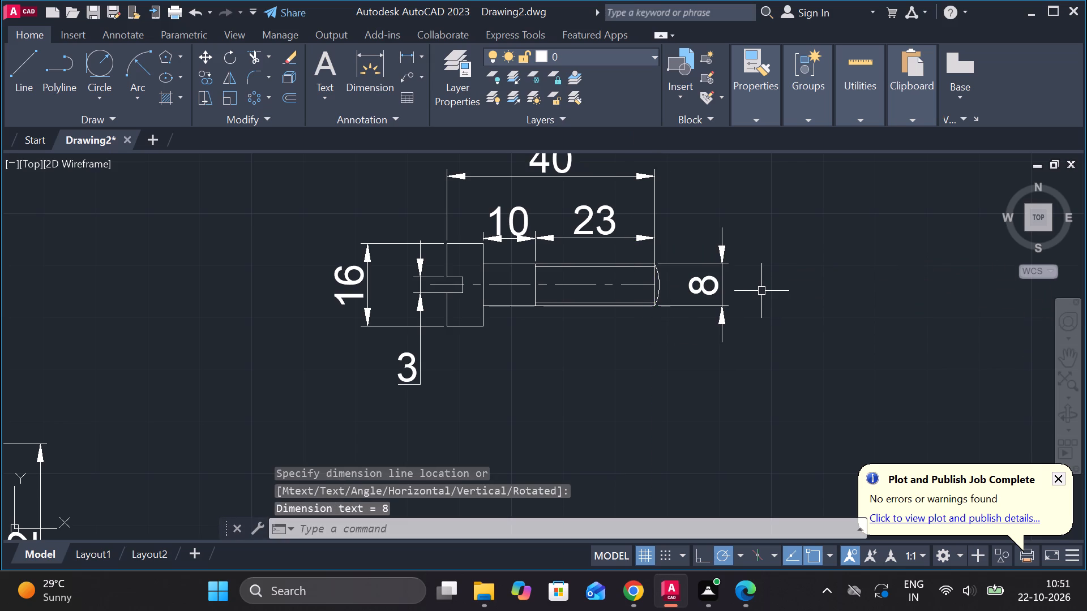
Add the prefix M to the shank diameter dimension so its text reads M8.
double_click(718, 286)
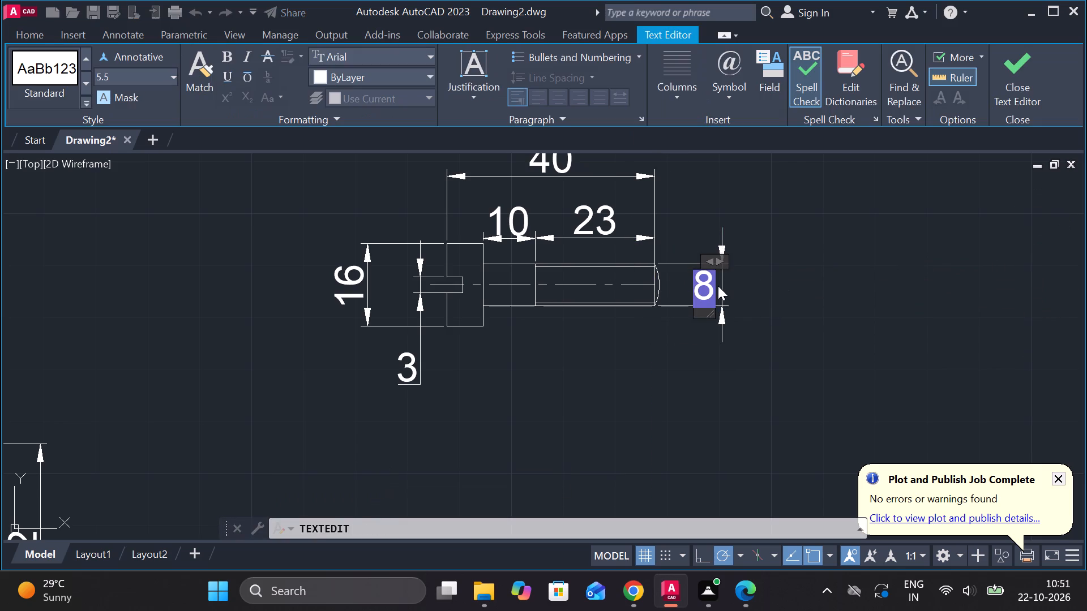
key(m)
click(1028, 83)
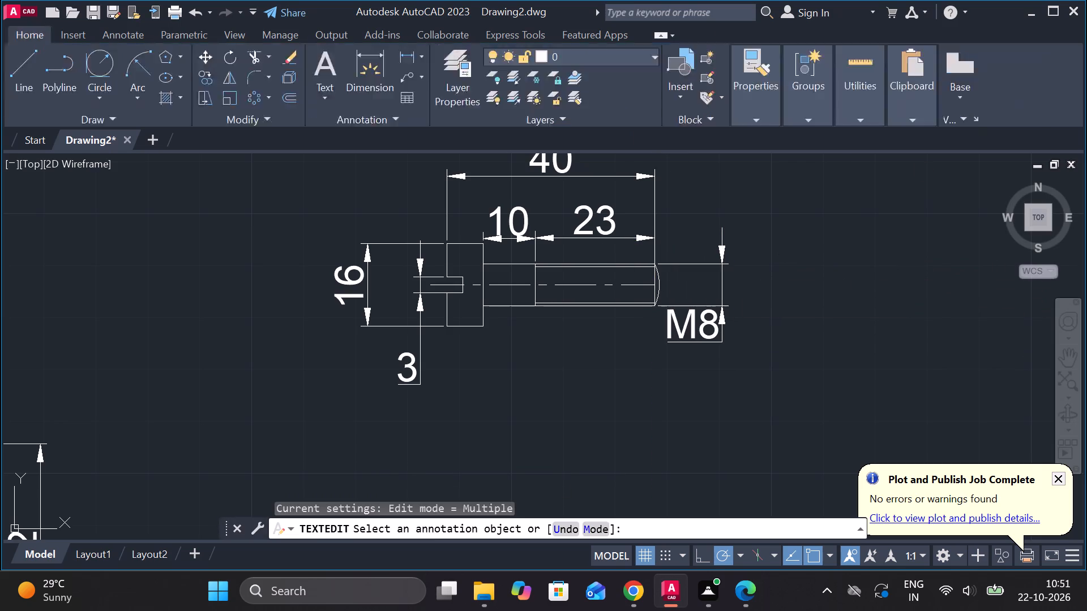
scroll(739, 309, up, 1)
key(Escape)
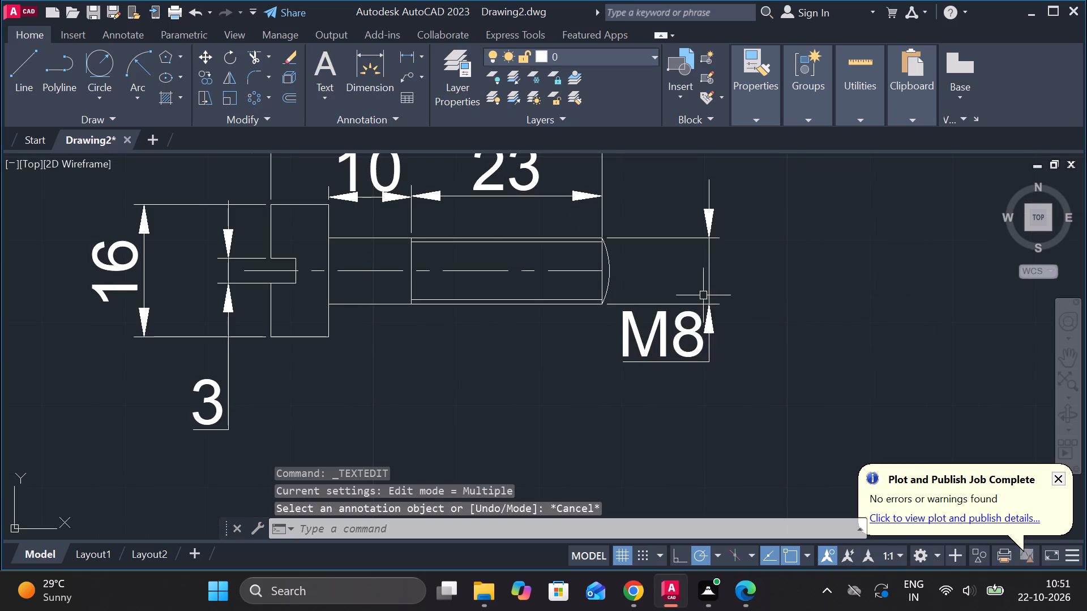
Move the M8 dimension text below the shank, bringing its dimension line close to the threaded end.
click(707, 293)
click(662, 336)
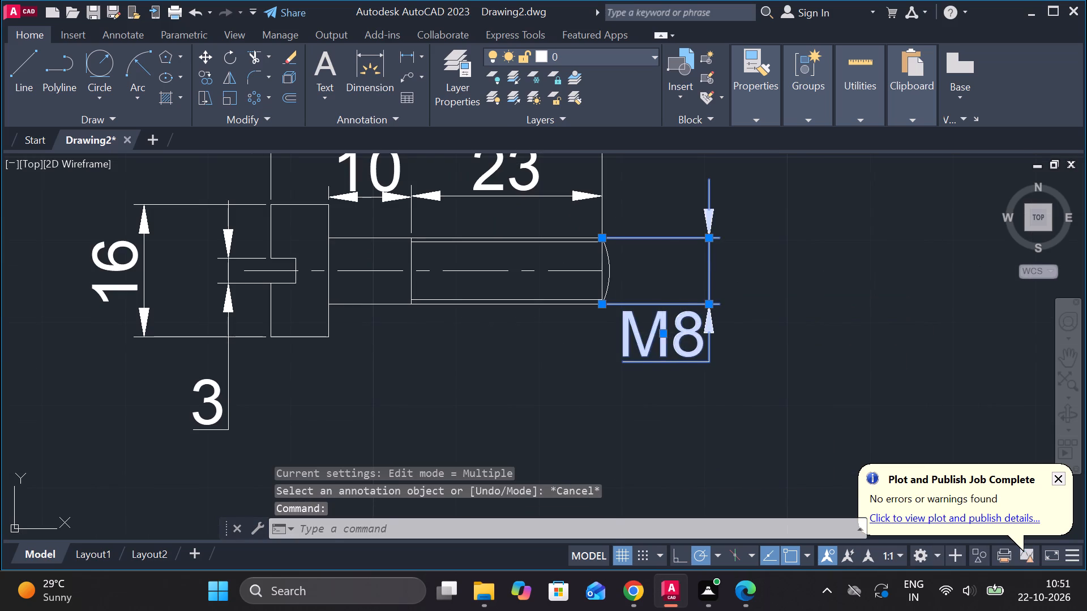
click(573, 377)
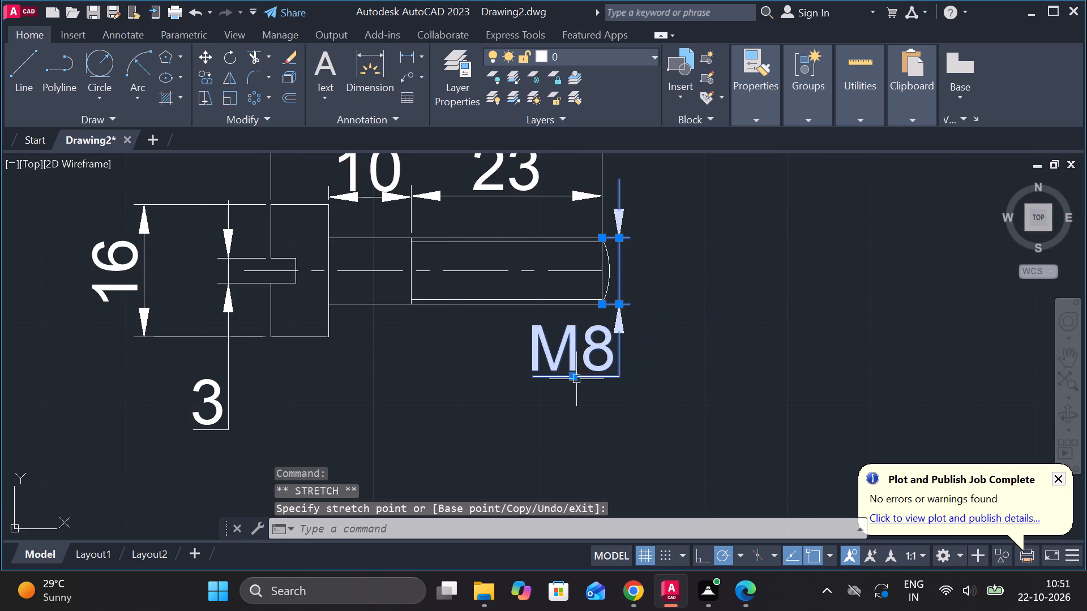
key(Escape)
Add a multileader from the screw head's upper outer corner, numbered 6 with text height 7.
scroll(673, 363, down, 1)
middle_drag(673, 363, 682, 365)
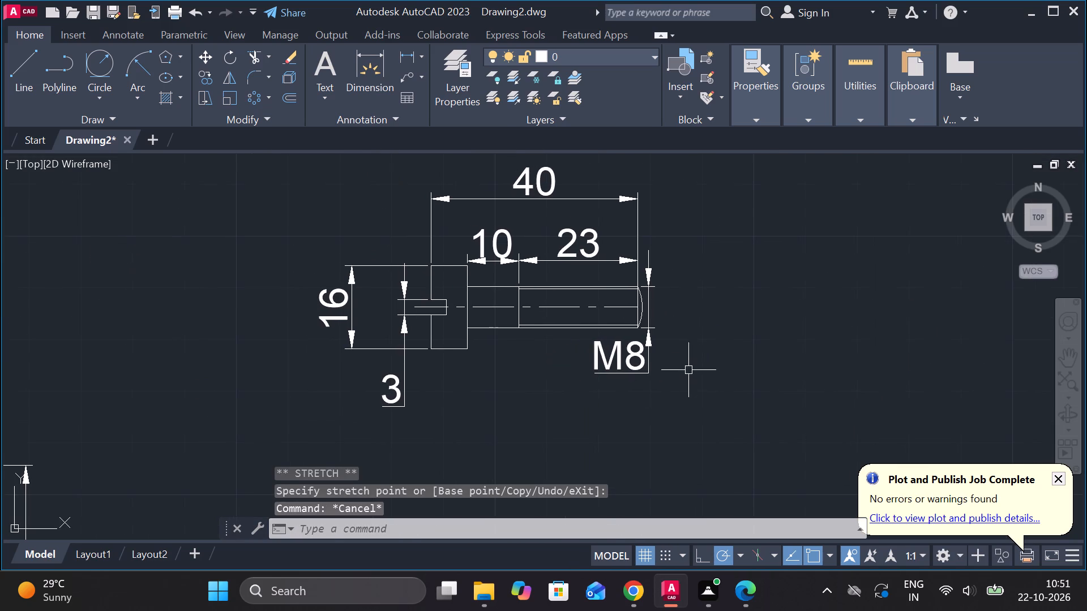
scroll(728, 379, down, 1)
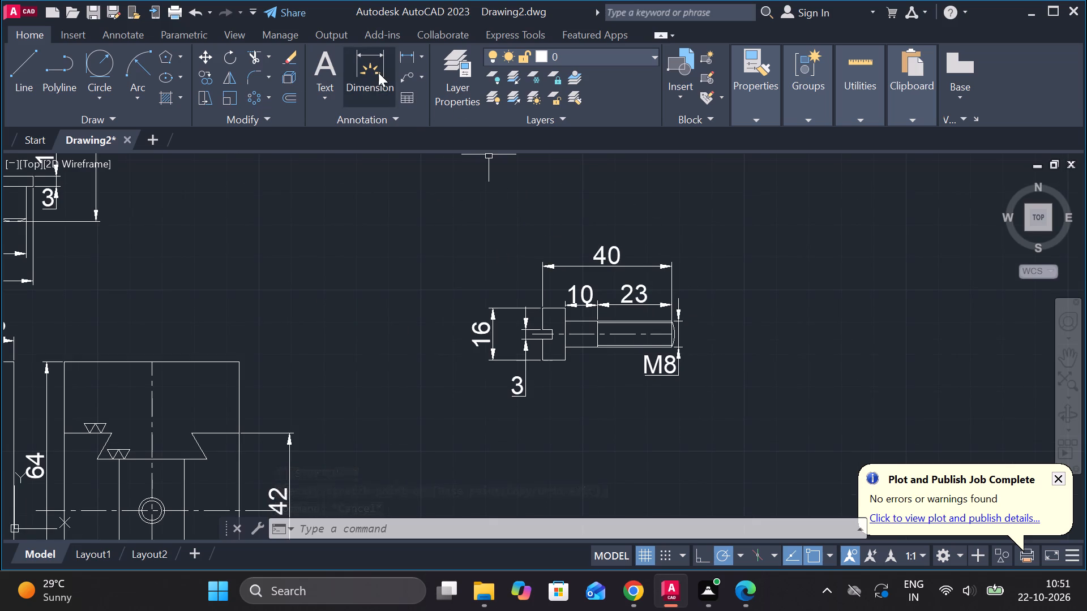
click(401, 79)
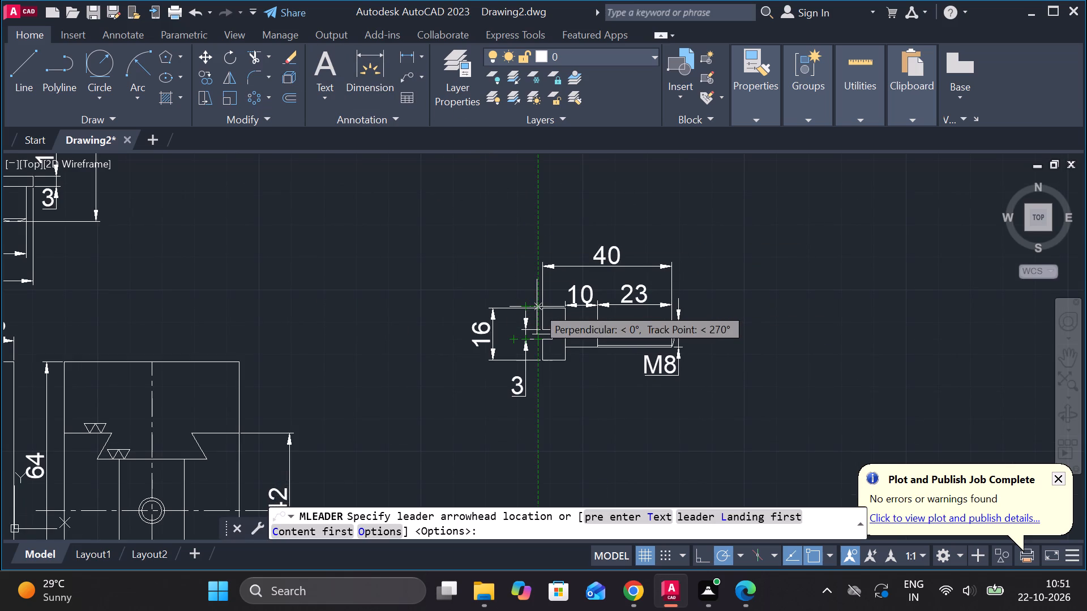
click(541, 308)
click(491, 229)
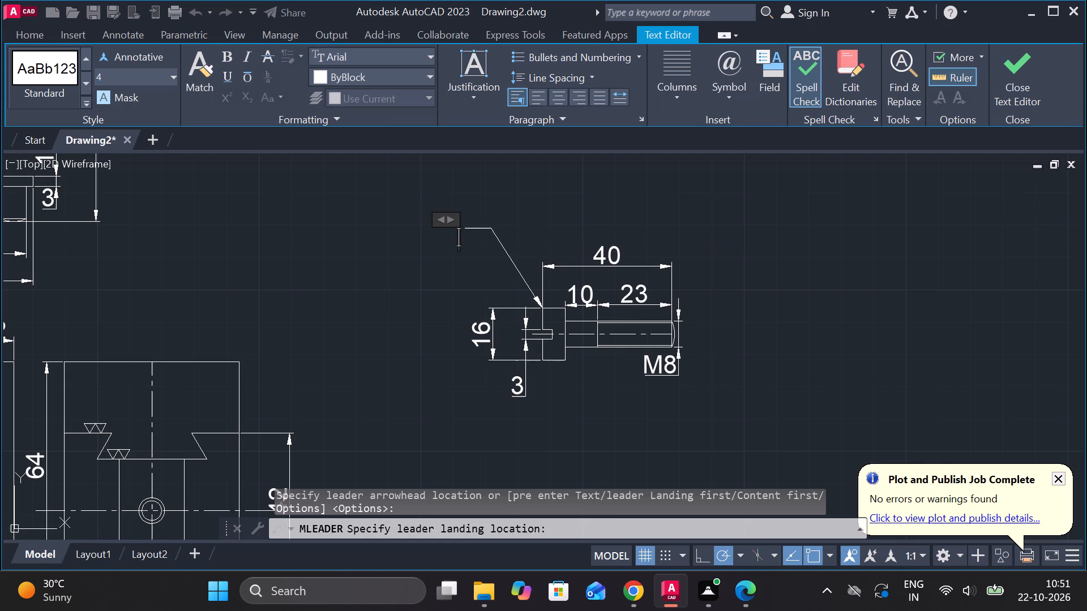
click(131, 74)
key(7)
key(Return)
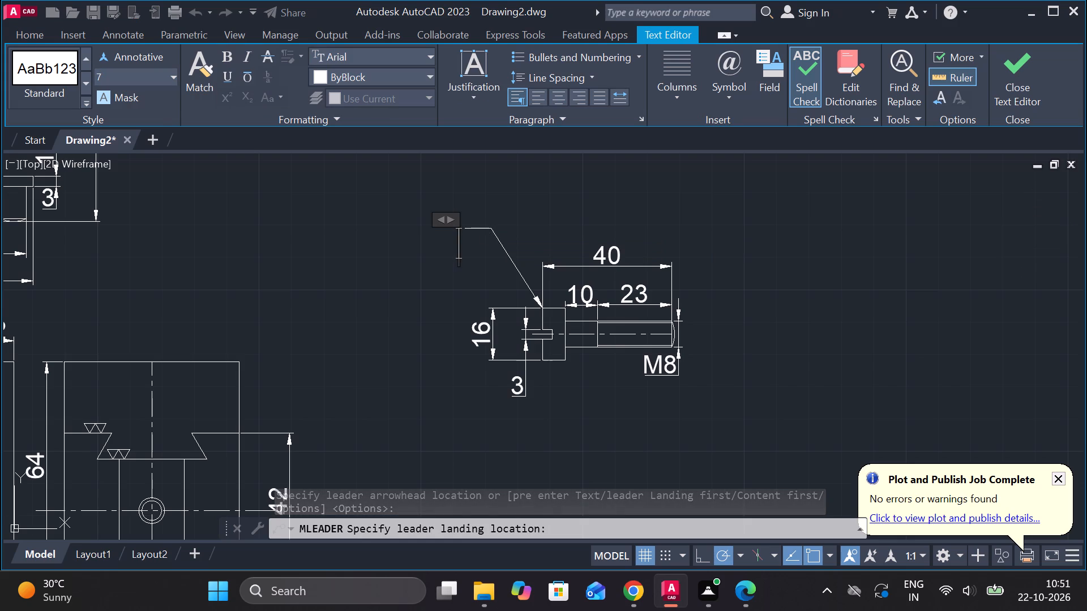
key(6)
click(1008, 67)
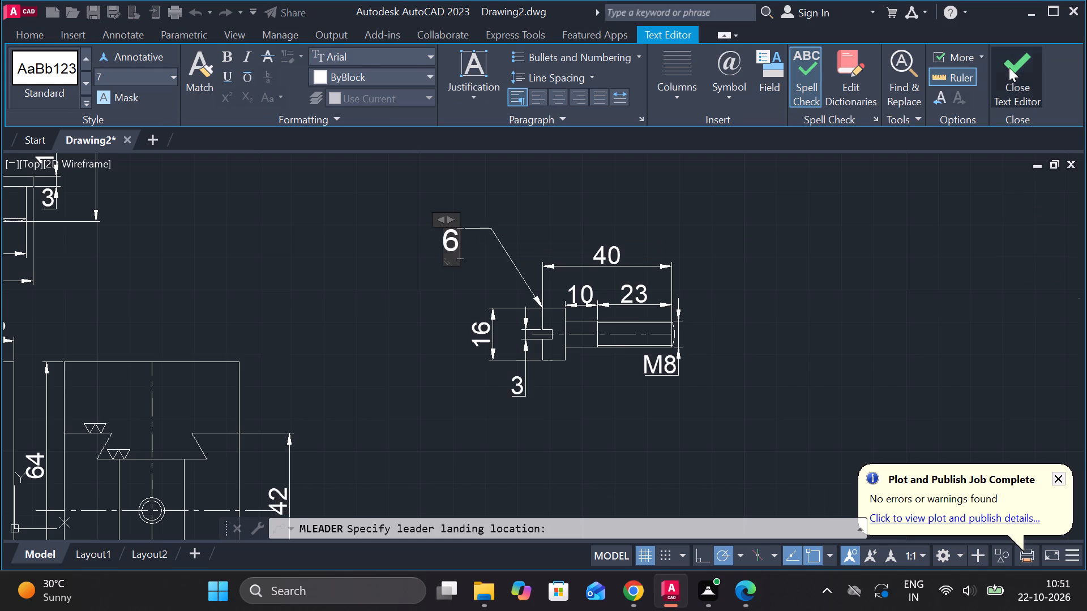
Move the dimensioned screw with its number 6 leader to the space below part 3, beside part 4.
scroll(885, 230, down, 2)
click(673, 193)
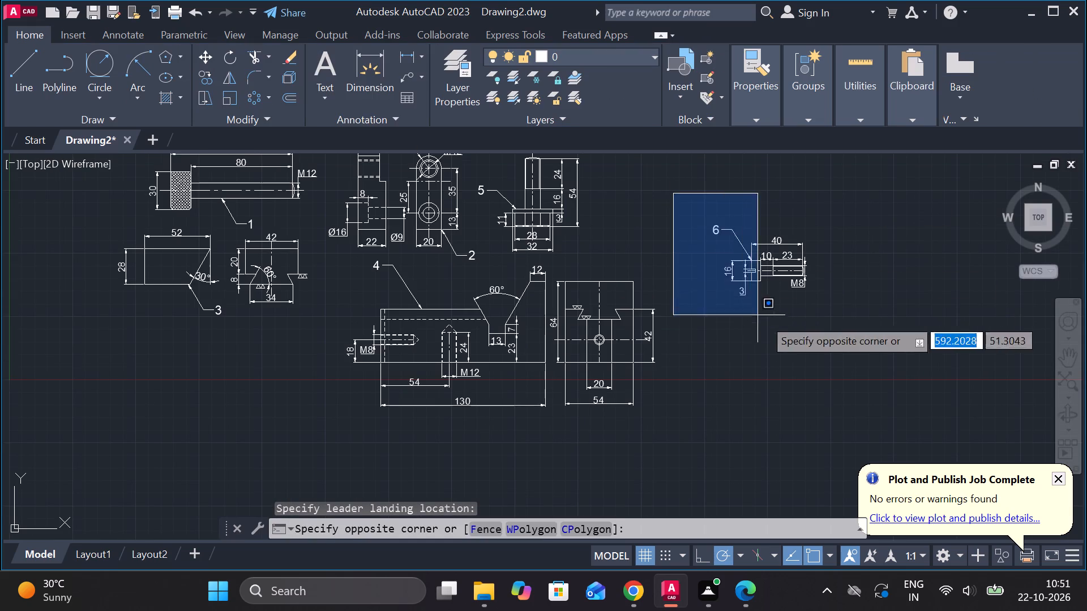
click(846, 330)
key(m)
key(Return)
click(846, 322)
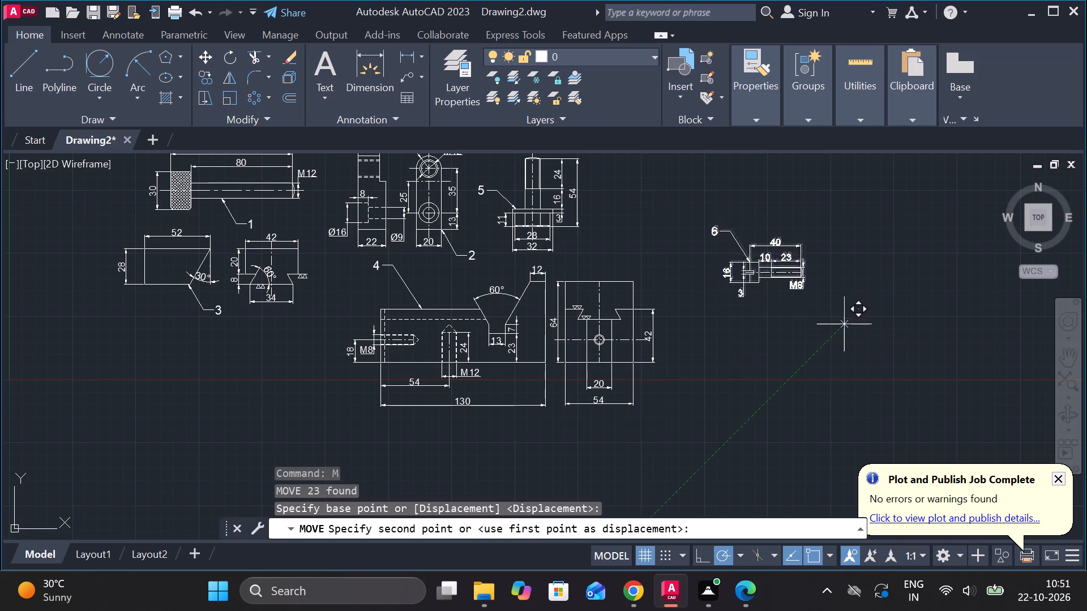
middle_drag(447, 431, 730, 364)
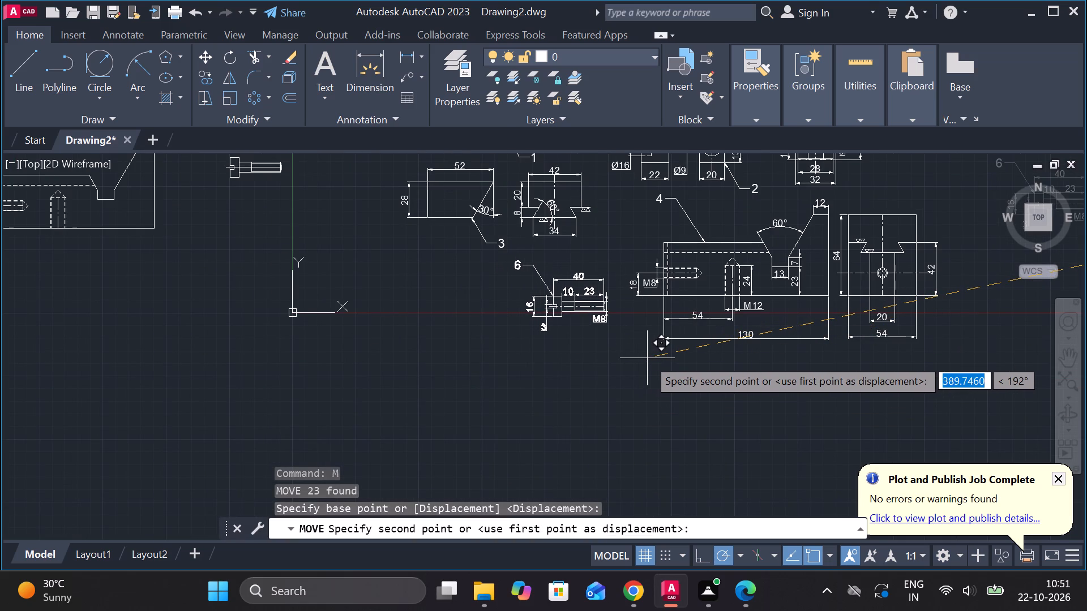
click(646, 358)
Look over the numbered part drawings and the undimensioned part views to compare their content and arrangement.
scroll(674, 369, down, 1)
middle_drag(820, 371, 683, 342)
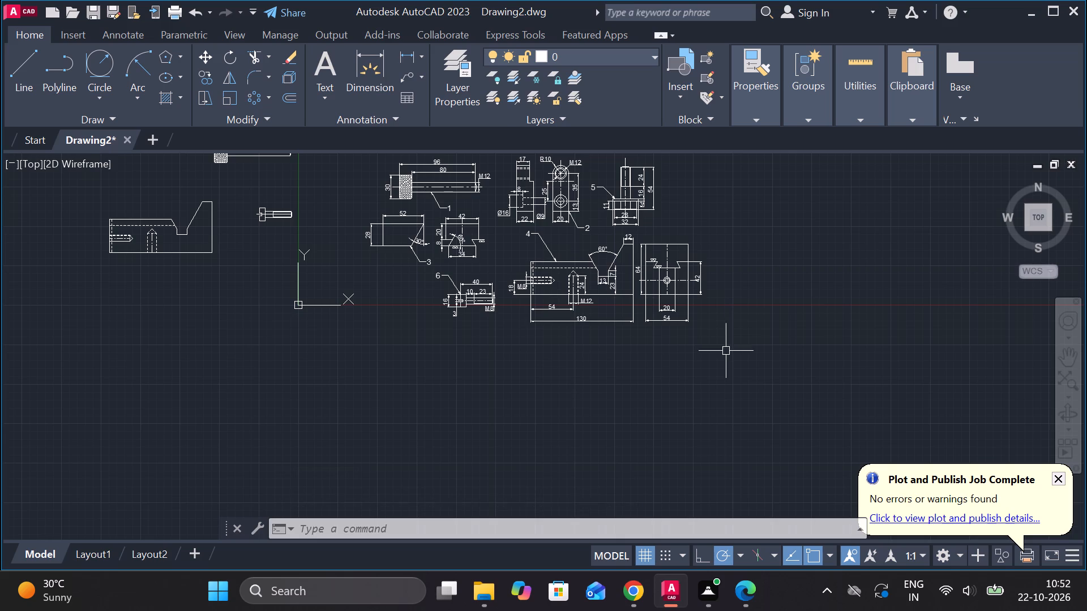
scroll(734, 354, down, 1)
middle_drag(645, 374, 812, 361)
scroll(465, 299, up, 2)
middle_drag(575, 330, 160, 475)
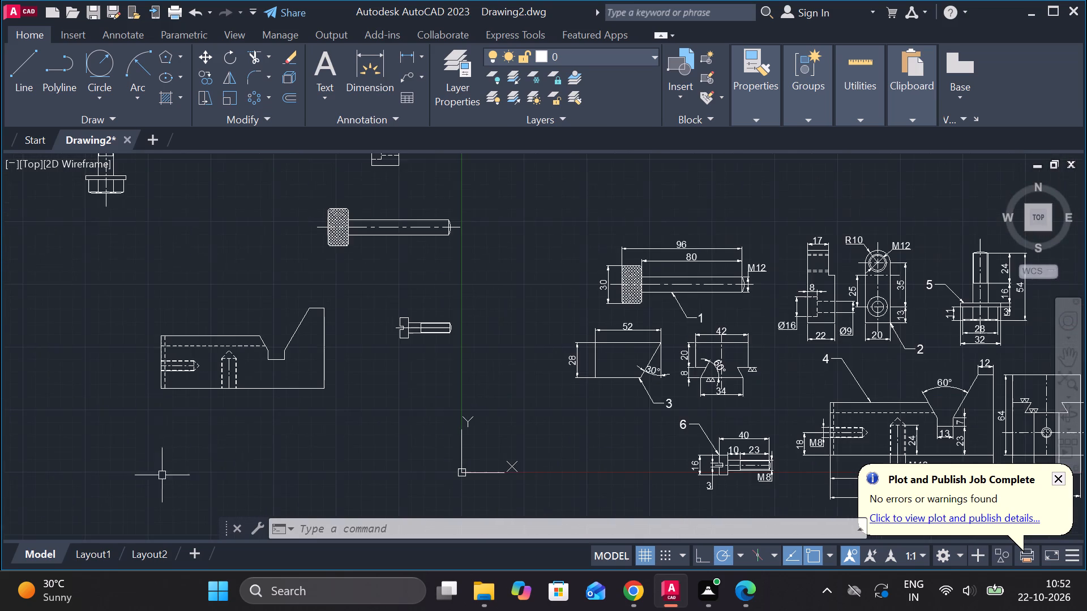
middle_drag(346, 416, 511, 454)
middle_drag(488, 461, 530, 459)
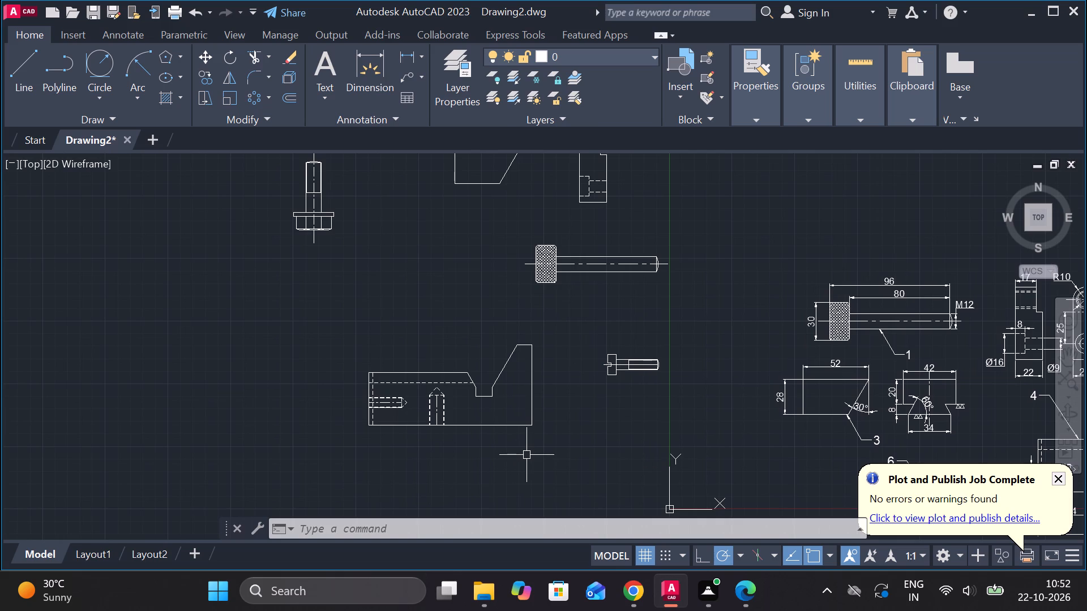
scroll(518, 453, down, 1)
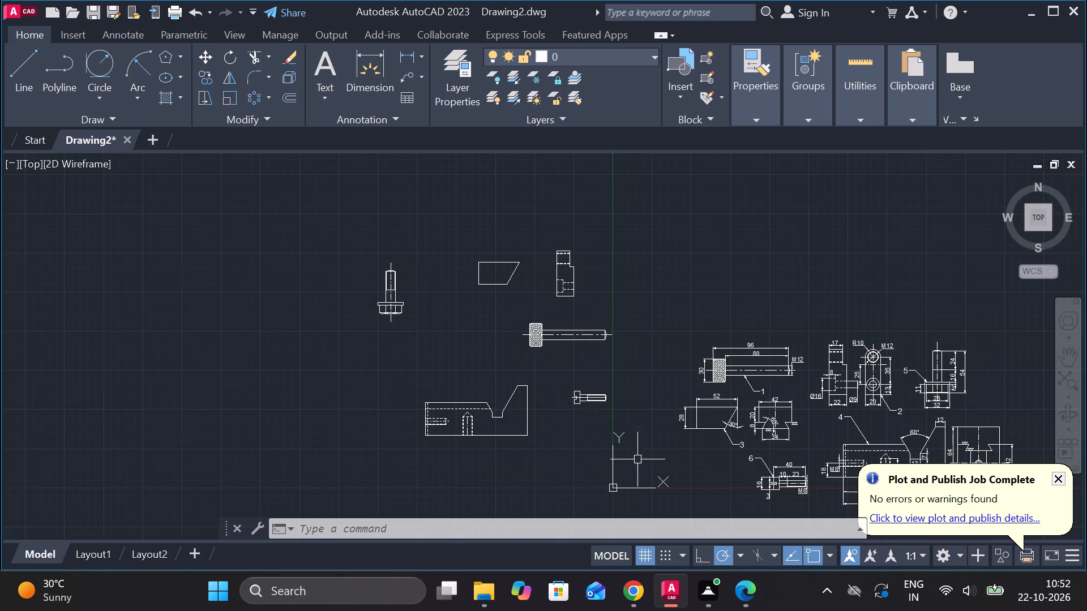
scroll(559, 276, up, 2)
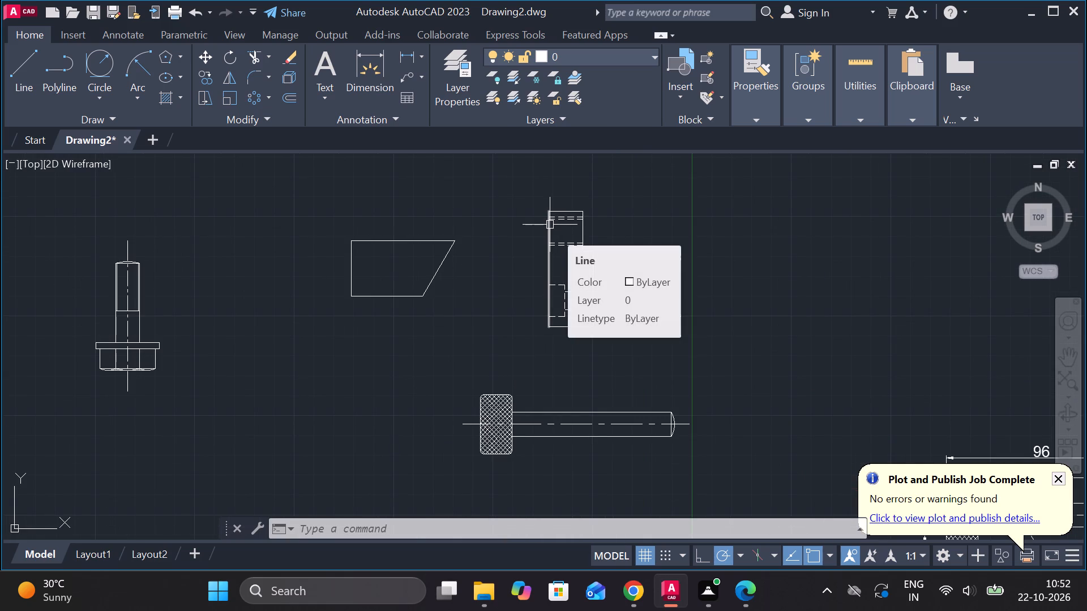
middle_drag(750, 511, 741, 295)
middle_drag(619, 373, 790, 316)
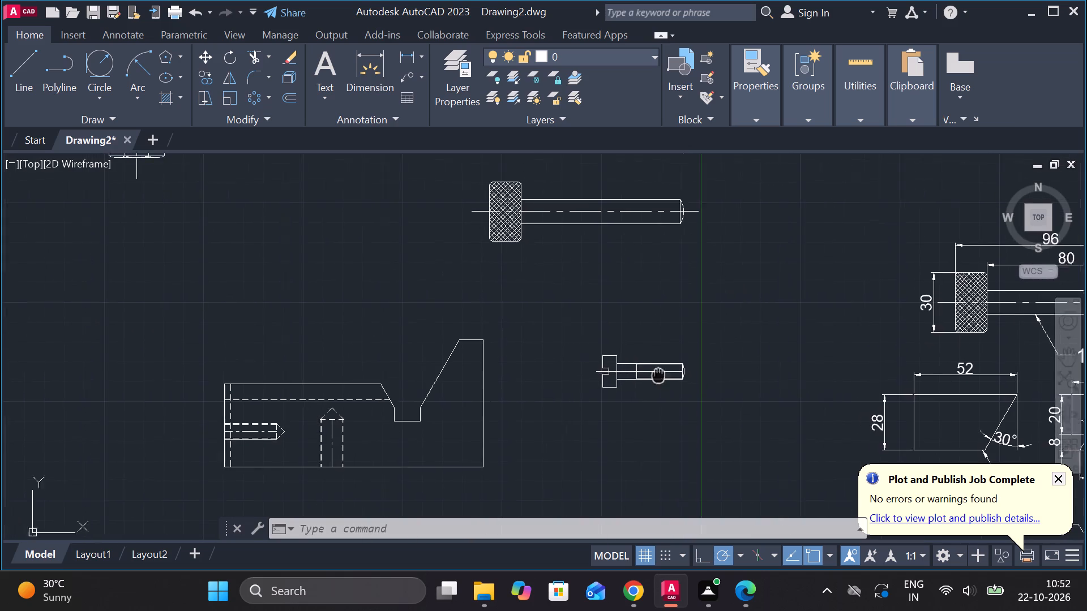
middle_drag(790, 316, 835, 290)
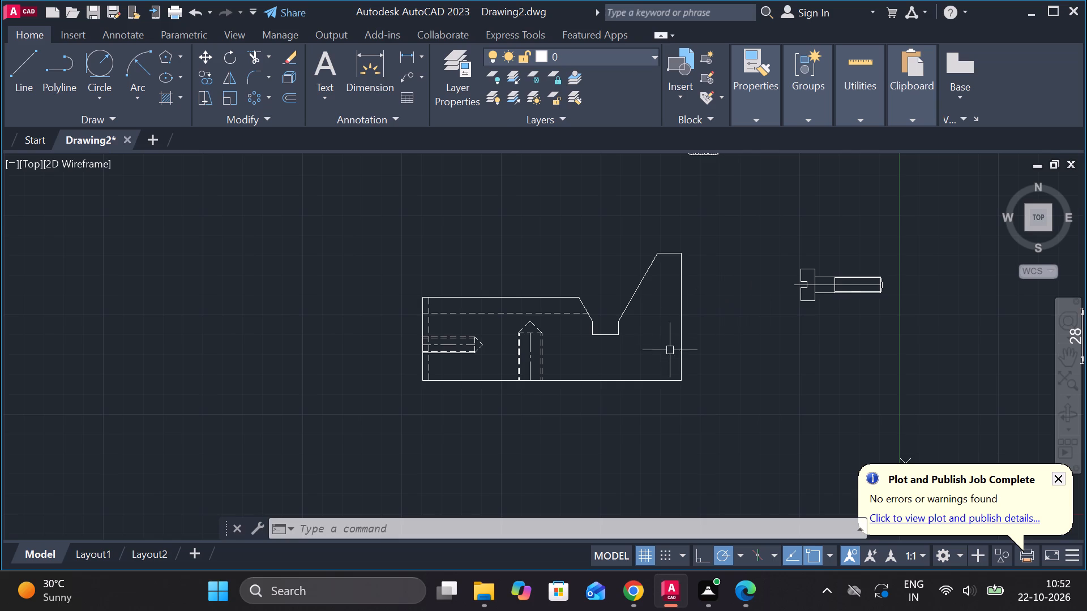
middle_drag(784, 354, 734, 345)
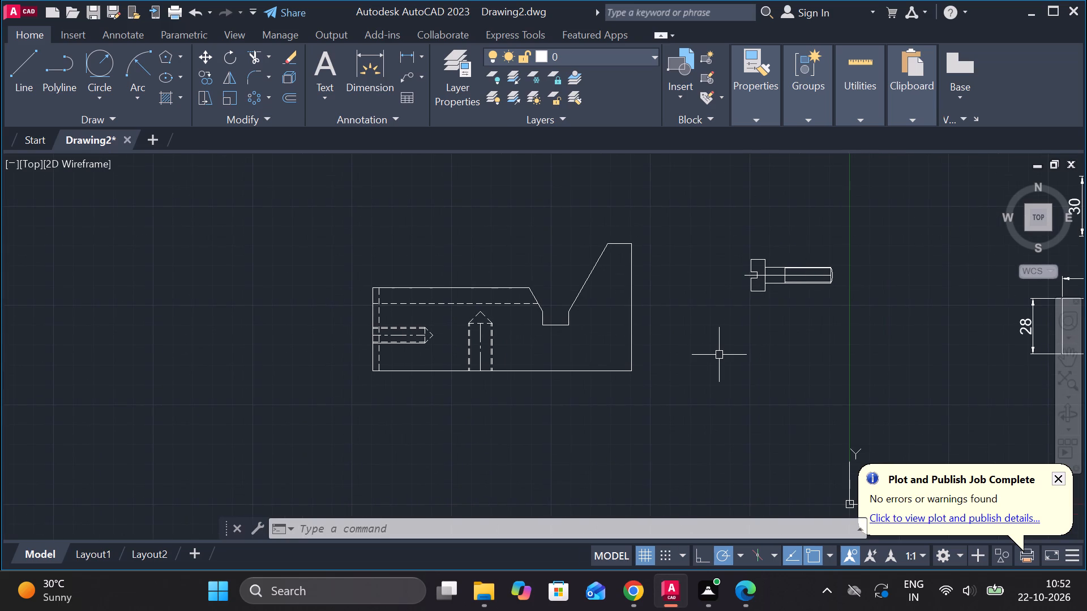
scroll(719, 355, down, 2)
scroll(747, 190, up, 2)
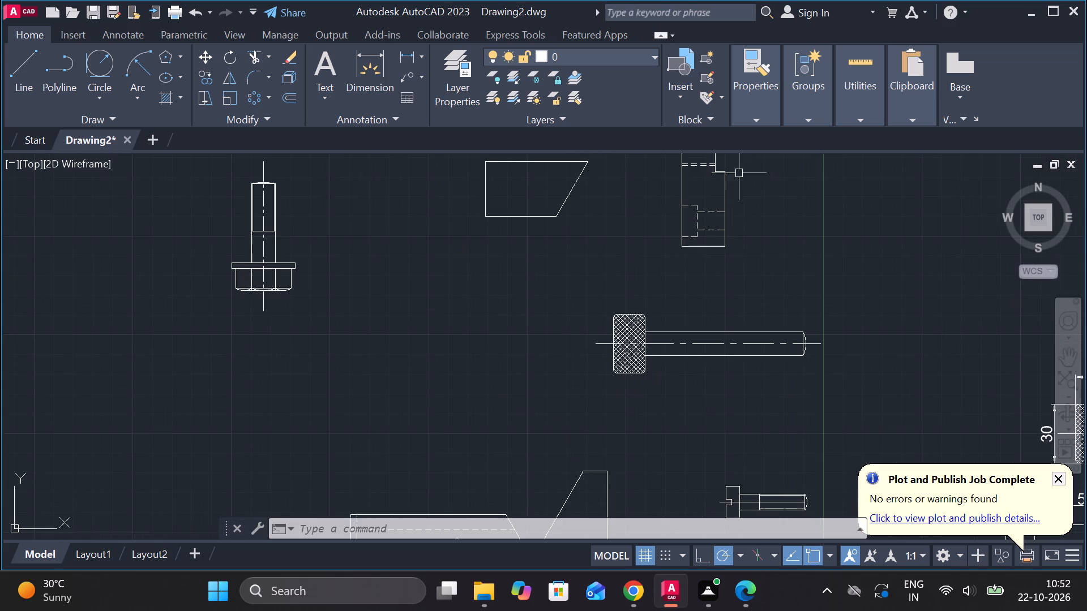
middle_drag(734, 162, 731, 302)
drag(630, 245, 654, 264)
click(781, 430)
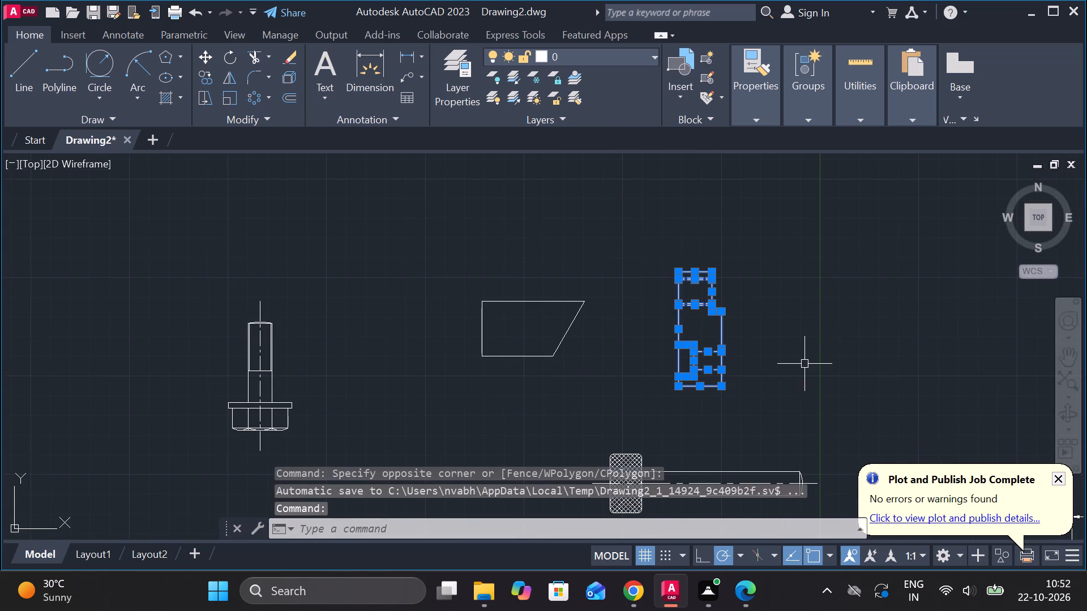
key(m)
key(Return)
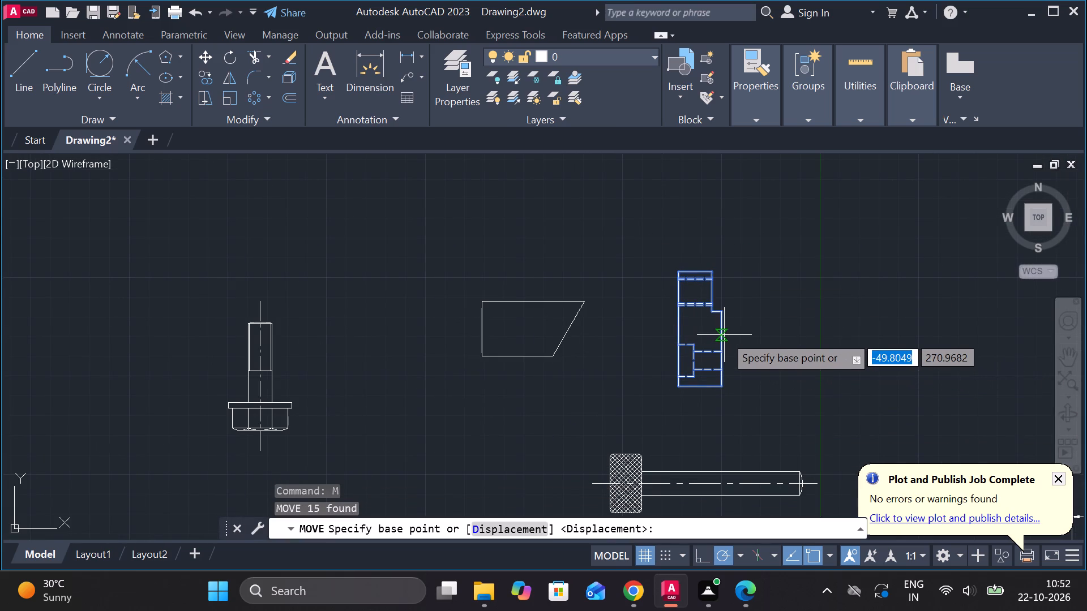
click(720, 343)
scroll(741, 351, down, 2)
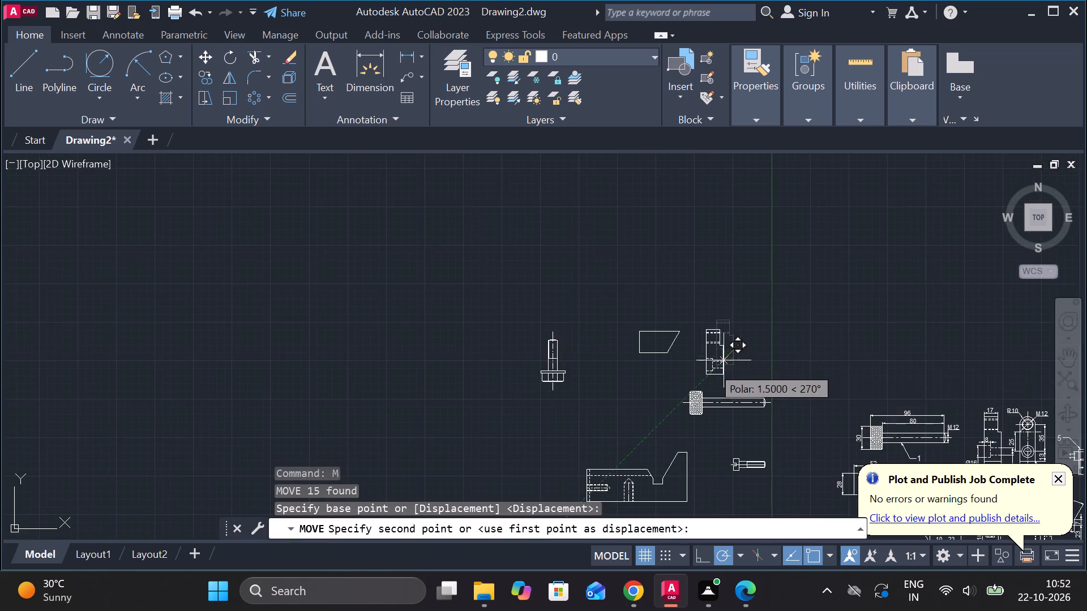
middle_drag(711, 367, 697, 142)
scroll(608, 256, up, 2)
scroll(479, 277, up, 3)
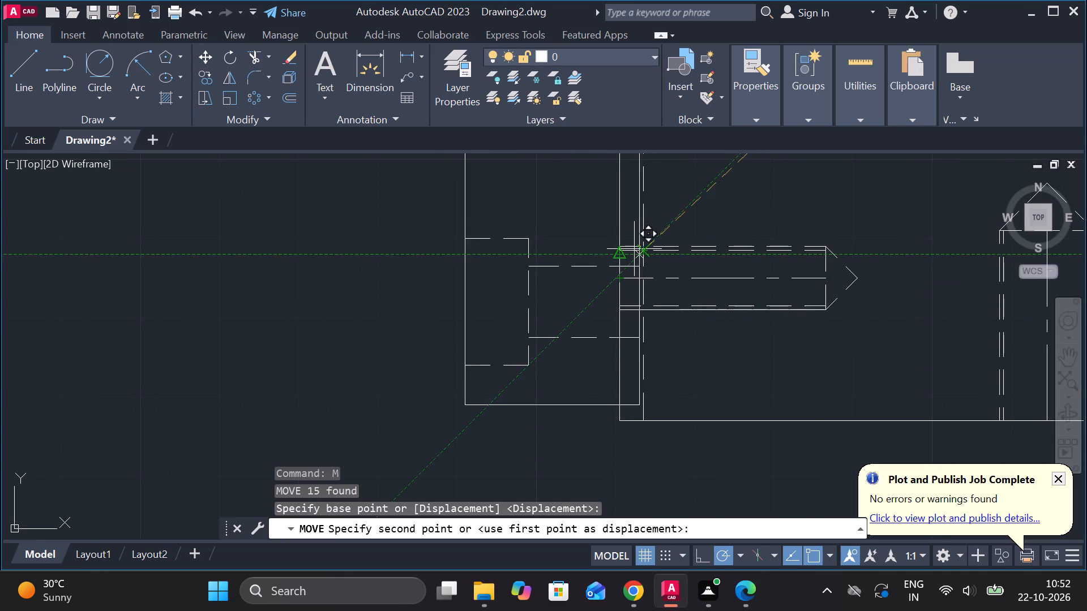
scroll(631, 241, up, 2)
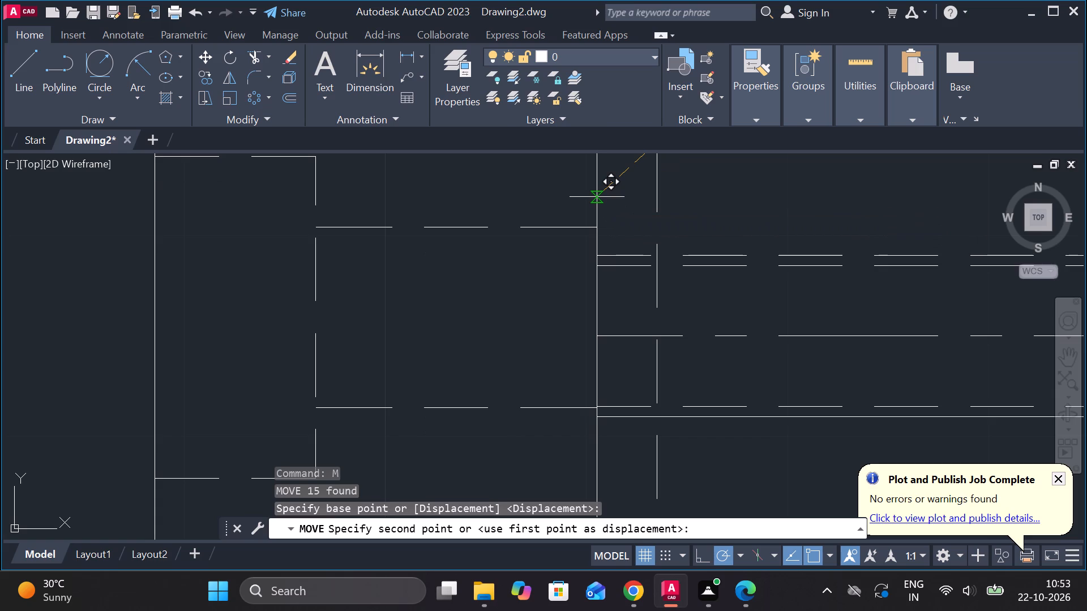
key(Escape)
Change the continuous lower line of the block's horizontal hole to the DASHED linetype.
scroll(550, 261, down, 3)
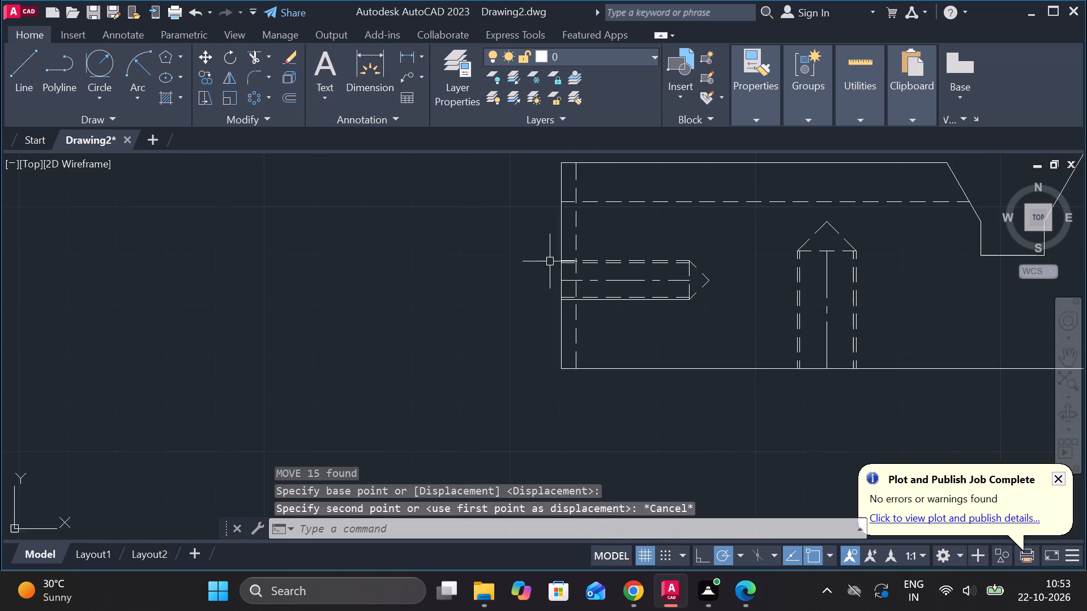
scroll(631, 257, up, 1)
scroll(631, 257, down, 3)
middle_drag(786, 193, 664, 342)
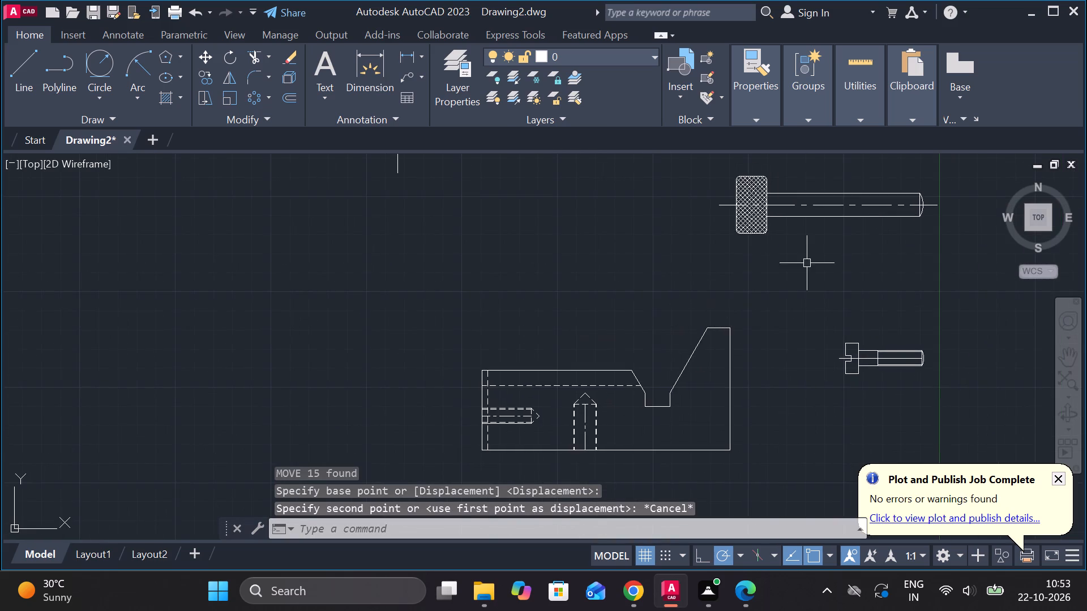
middle_drag(798, 282, 730, 344)
middle_drag(752, 294, 682, 406)
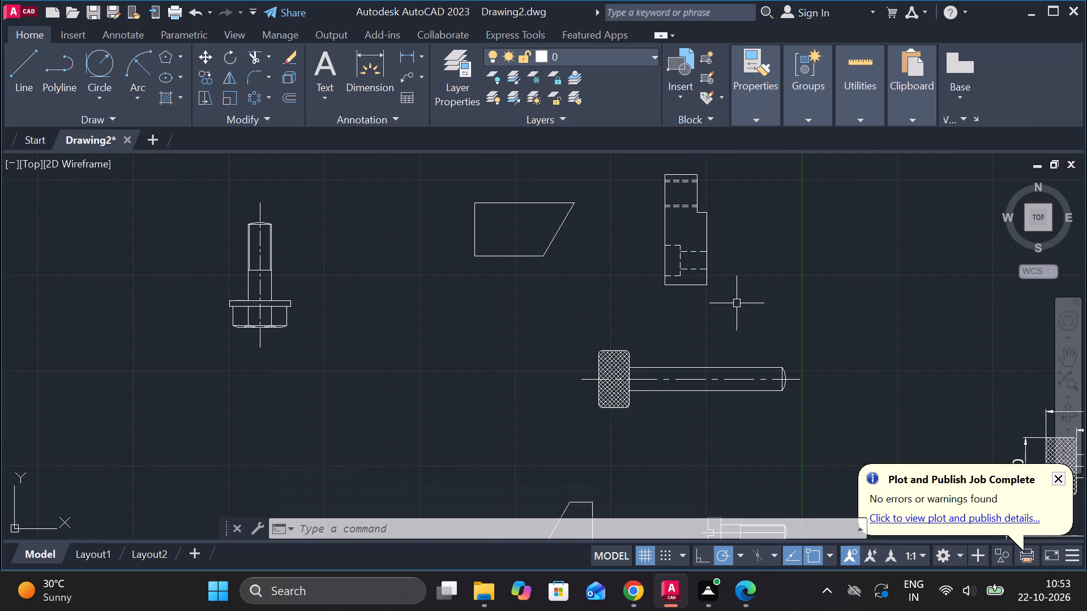
scroll(737, 303, down, 3)
scroll(657, 390, up, 6)
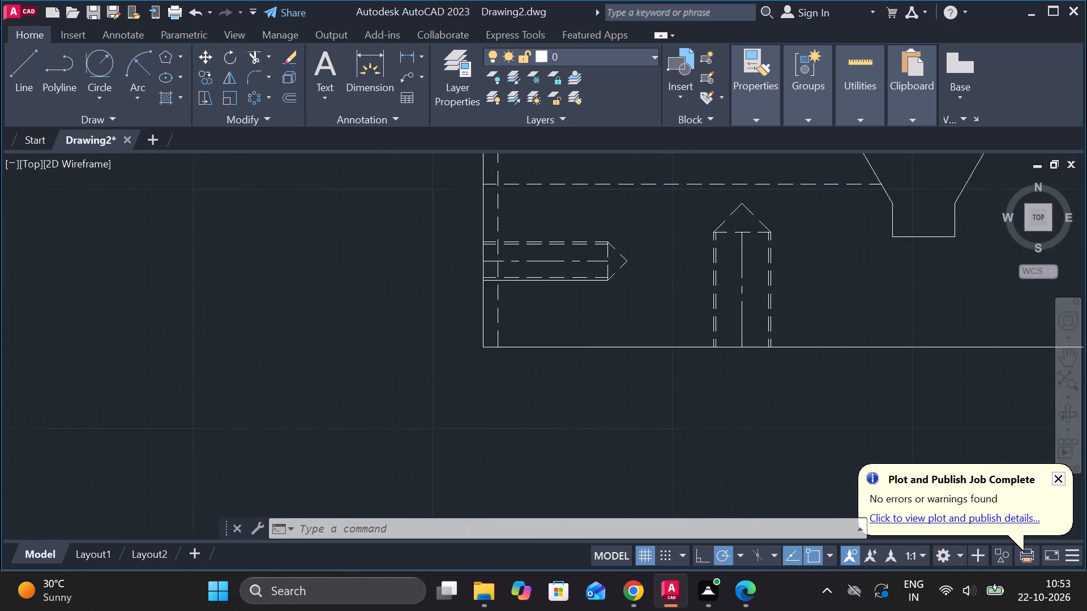
middle_drag(568, 316, 599, 413)
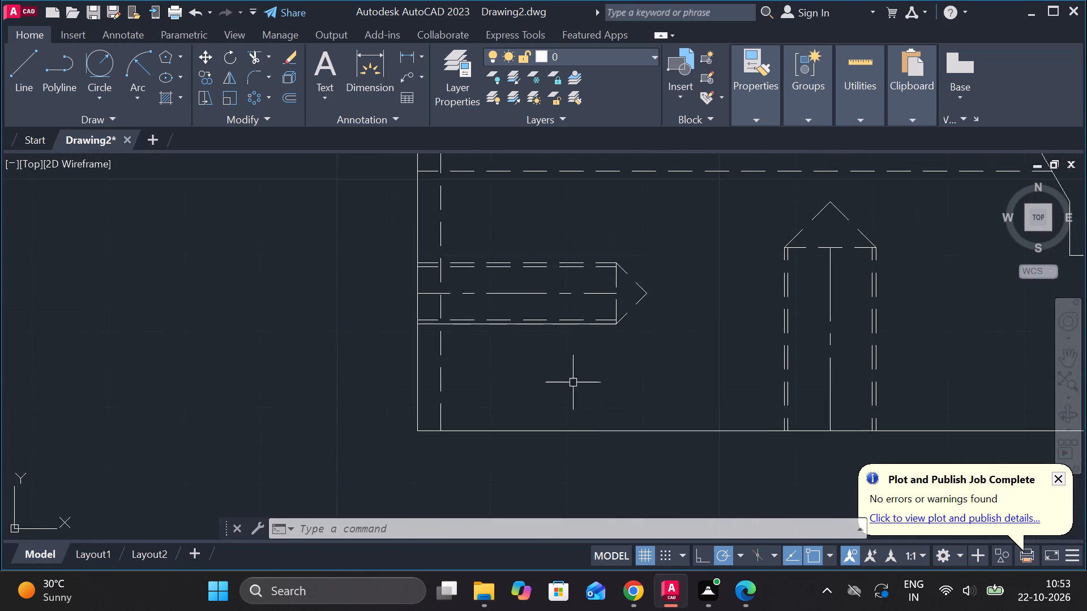
scroll(569, 379, up, 2)
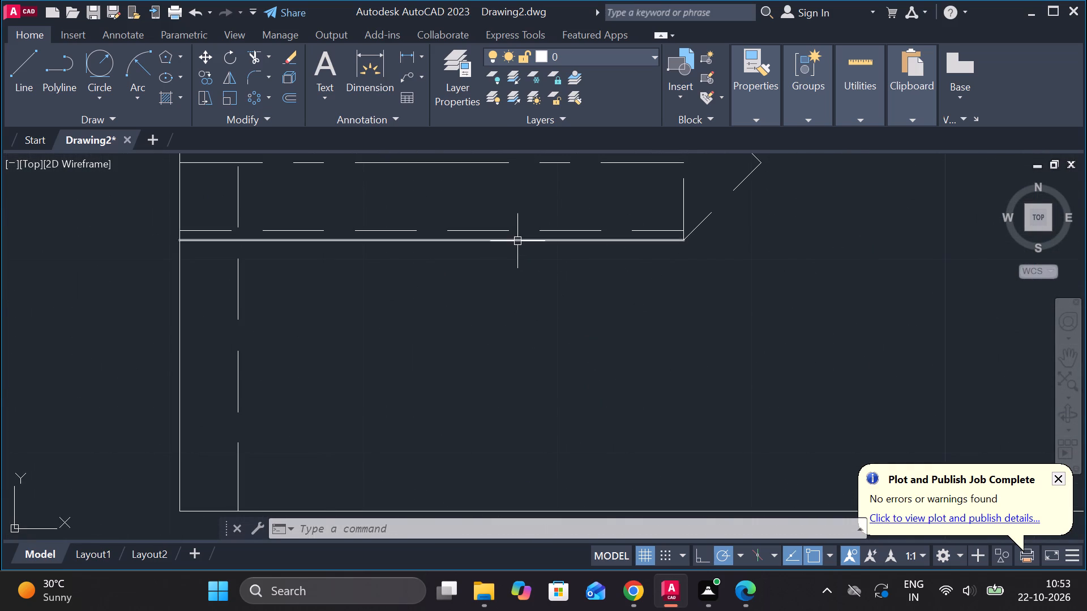
click(516, 240)
click(752, 121)
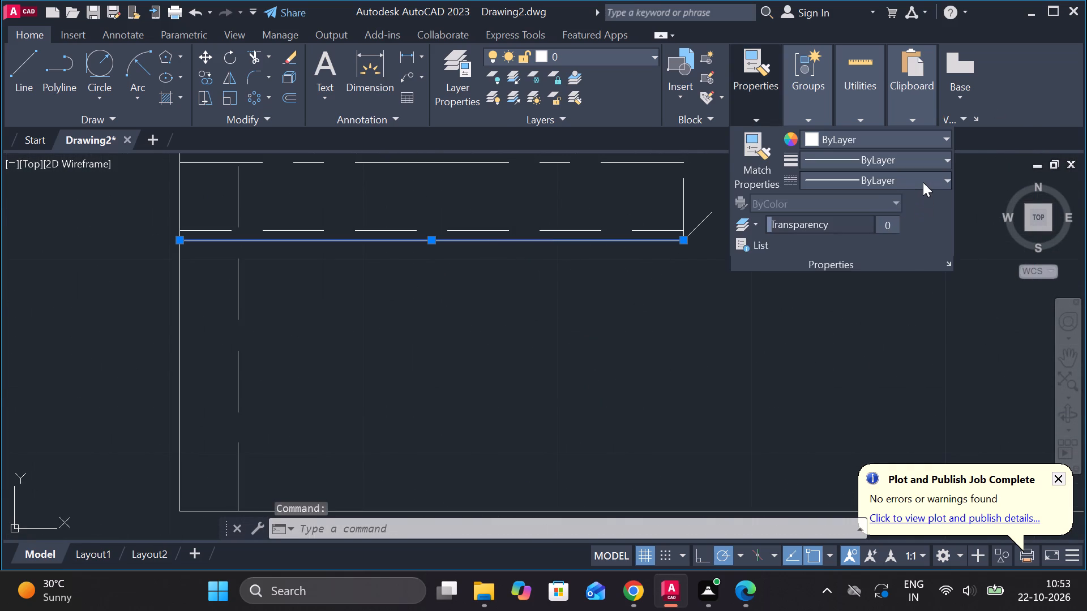
click(919, 180)
click(824, 281)
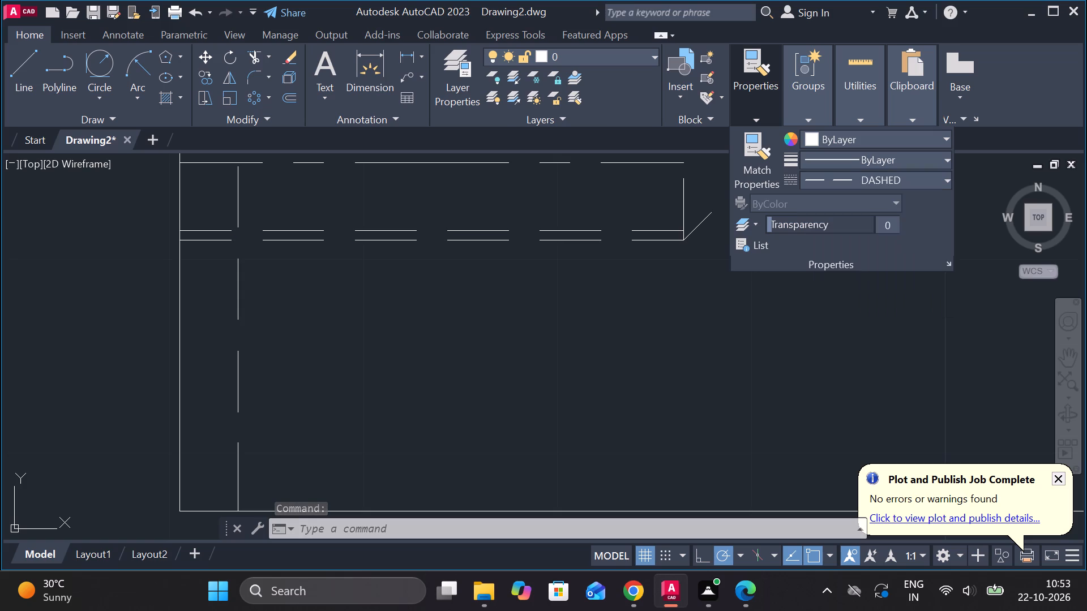
key(Escape)
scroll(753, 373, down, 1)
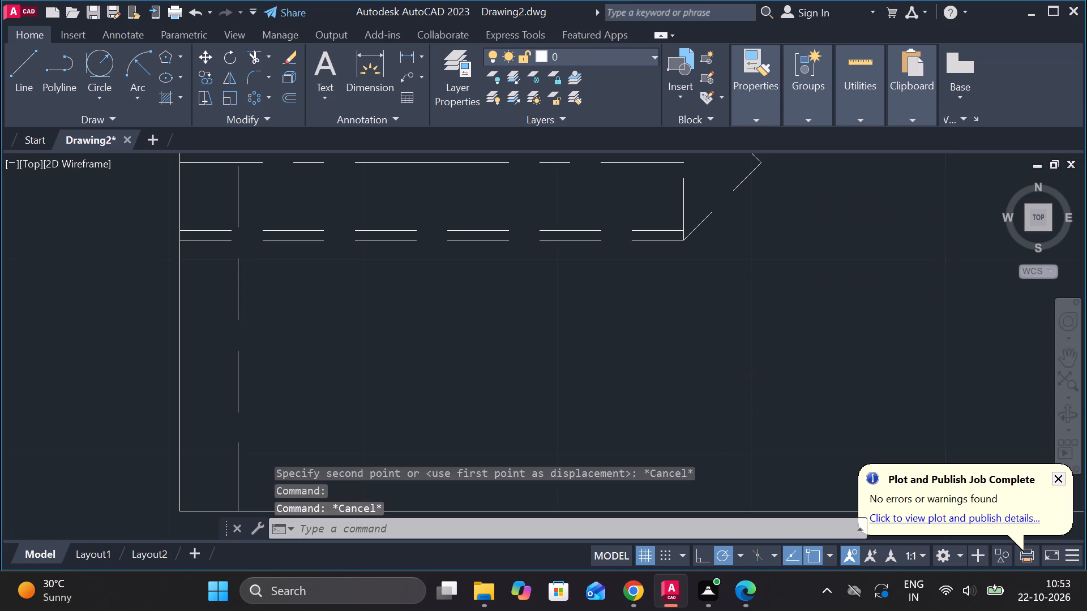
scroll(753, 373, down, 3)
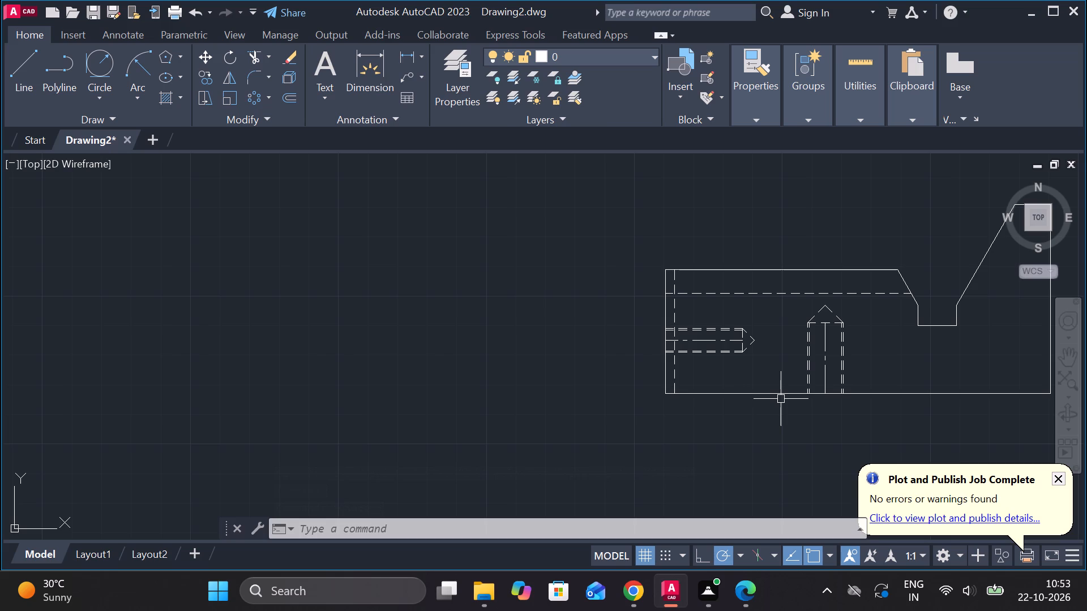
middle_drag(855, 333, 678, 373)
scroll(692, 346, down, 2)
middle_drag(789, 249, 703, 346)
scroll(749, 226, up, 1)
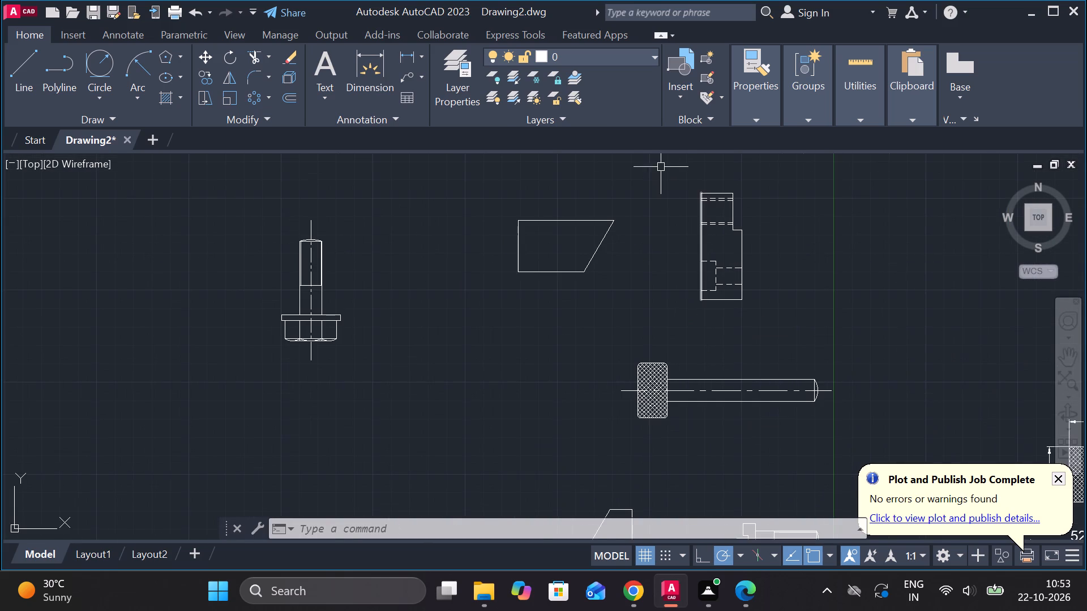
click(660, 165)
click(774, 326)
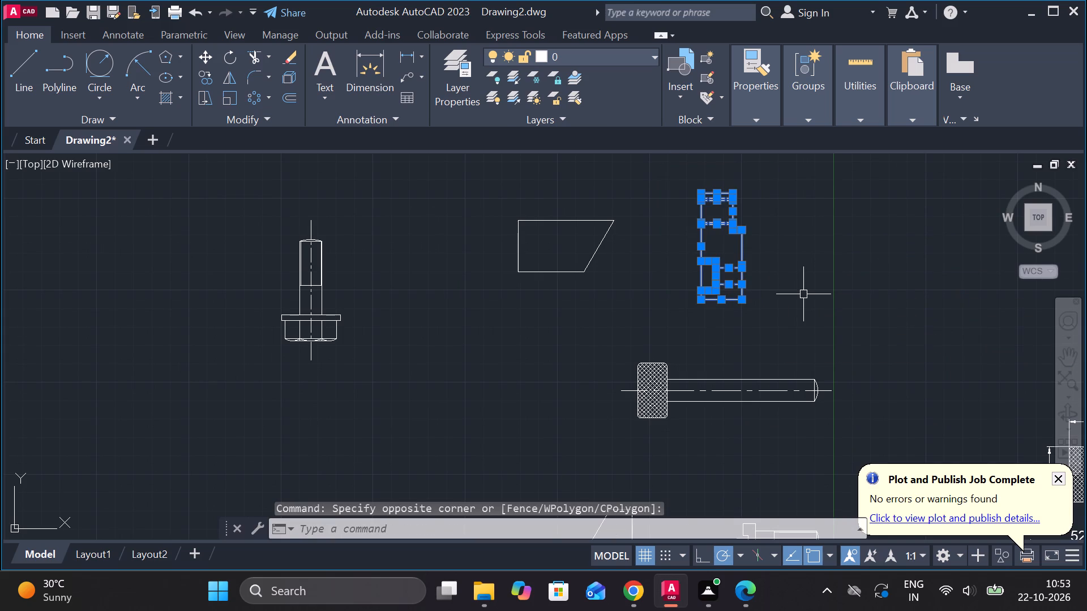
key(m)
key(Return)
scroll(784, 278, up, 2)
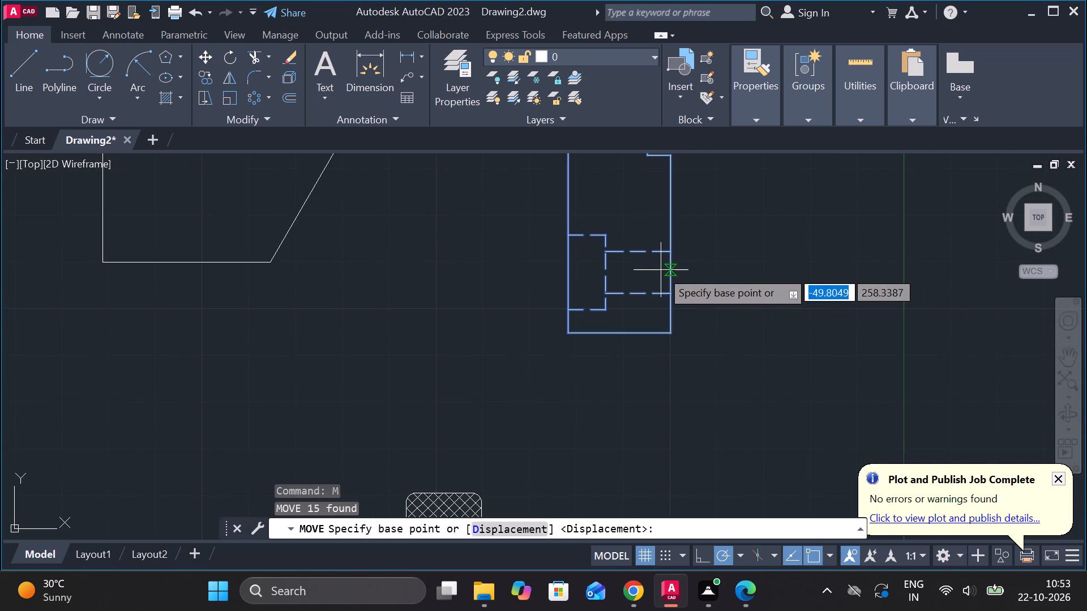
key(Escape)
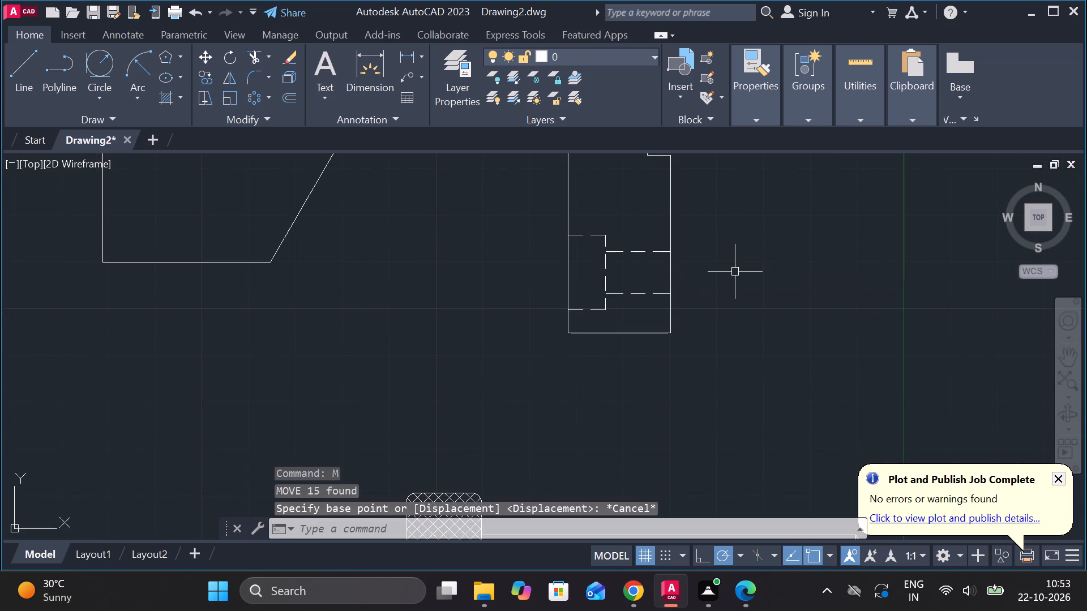
Draw a 14-long horizontal centre line through the stepped plate's smaller hole, from the counterbore to the plate's outer face.
key(l)
key(Return)
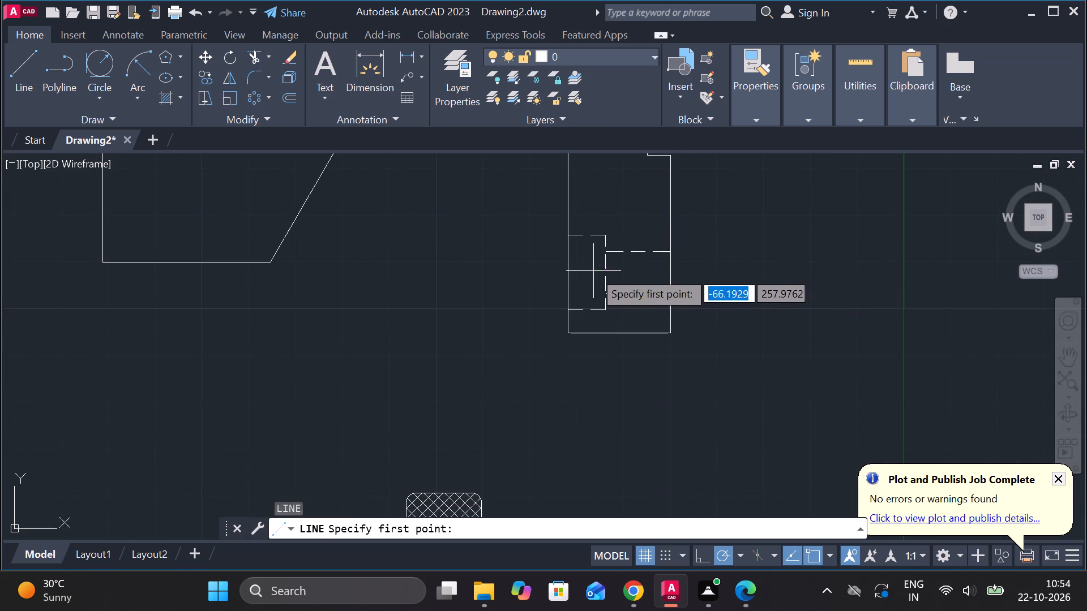
click(606, 268)
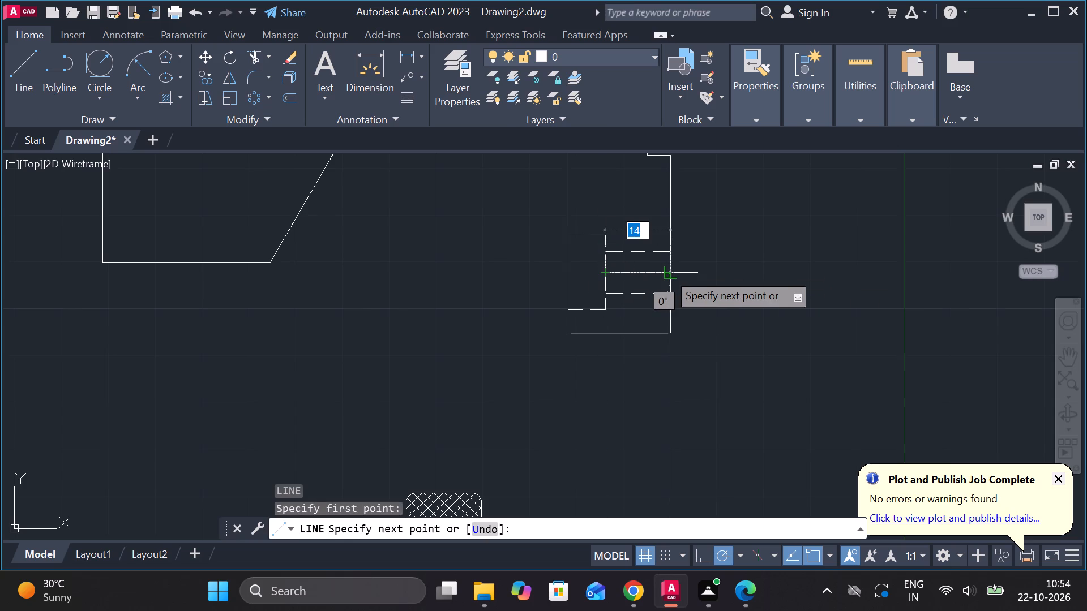
click(674, 273)
key(Escape)
Move the stepped plate against the block's end face, aligning its hole centre line with the axis of the block's horizontal hole.
scroll(774, 257, down, 1)
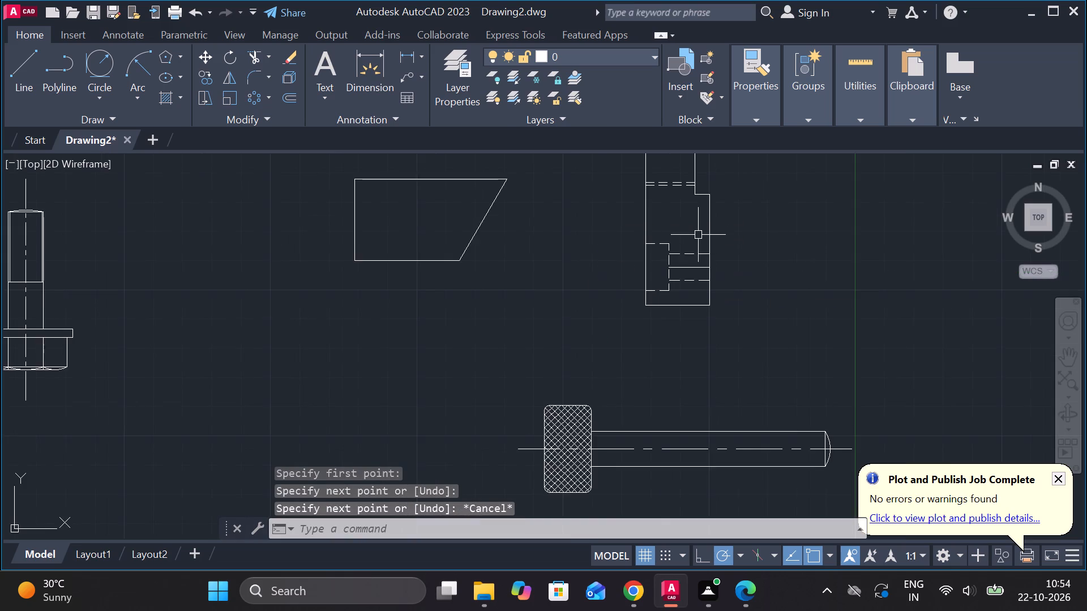
middle_drag(701, 234, 703, 296)
drag(619, 168, 636, 205)
click(758, 405)
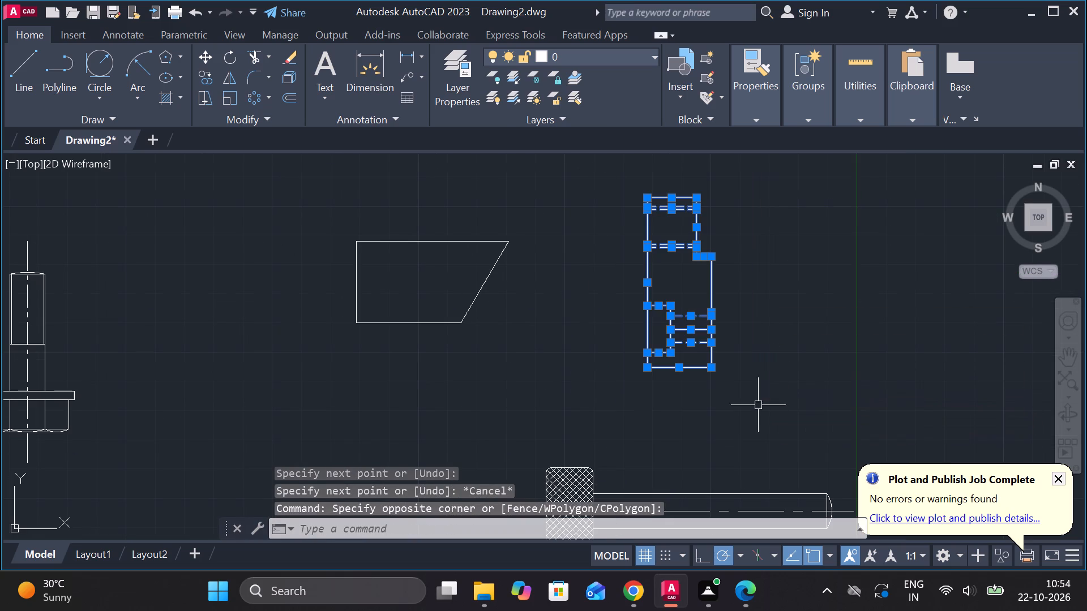
key(m)
key(Return)
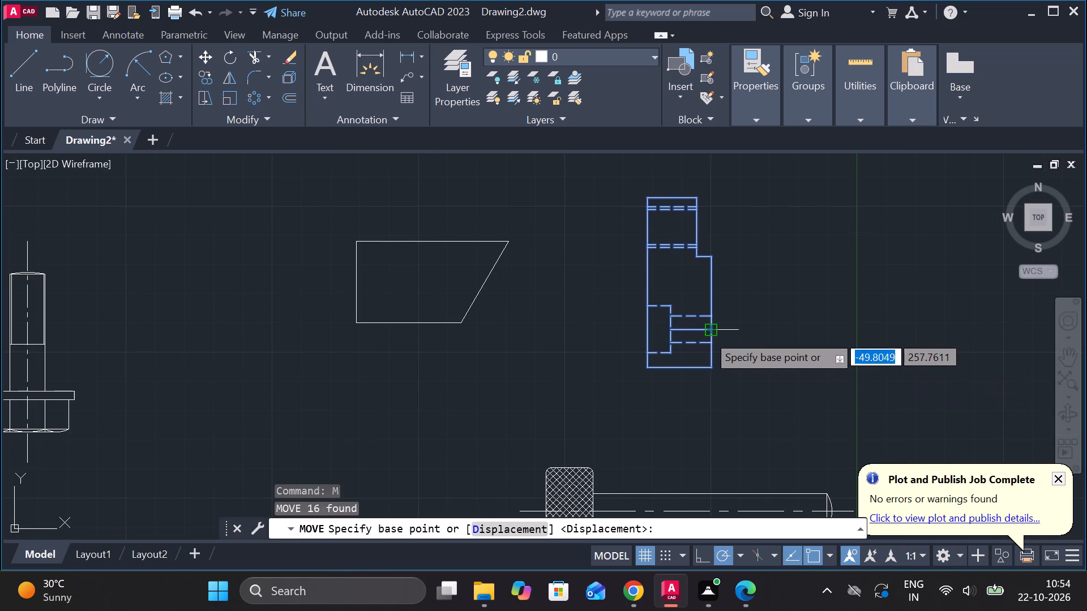
click(707, 334)
scroll(735, 356, down, 3)
scroll(585, 477, up, 3)
scroll(585, 419, up, 1)
middle_drag(585, 419, 545, 218)
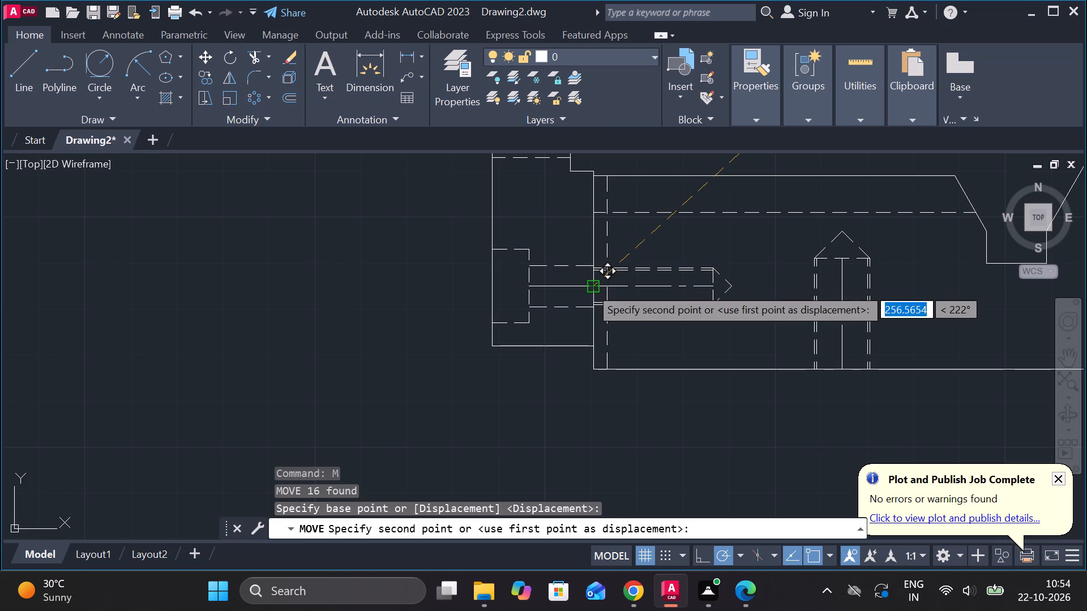
click(589, 287)
Replace the upper dashed edge of the plate's smaller hole with a copy offset .5 towards the hole's centre line.
scroll(666, 390, down, 1)
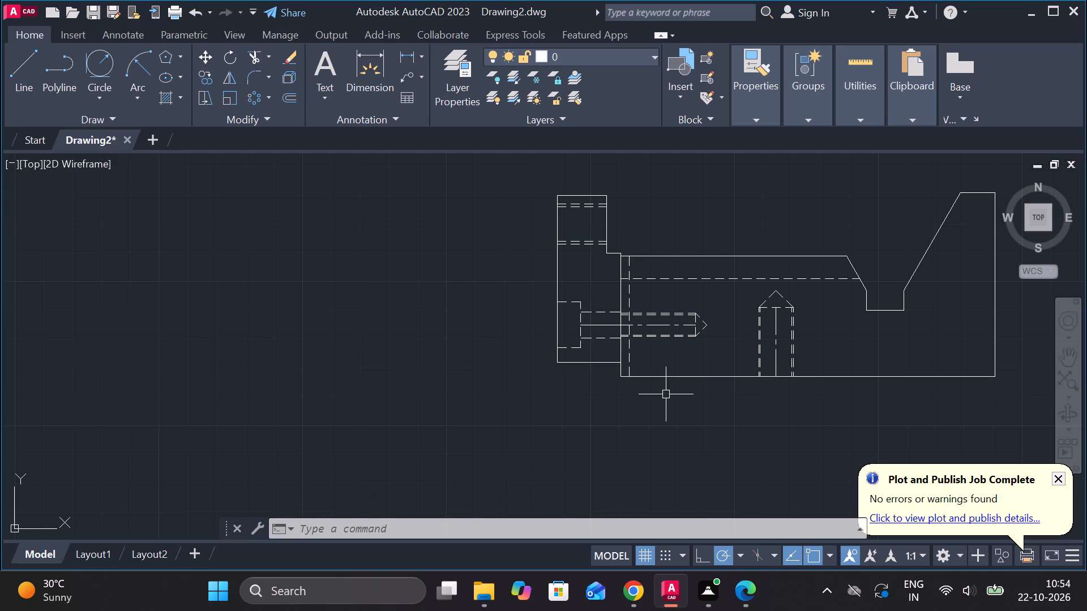
scroll(638, 331, up, 4)
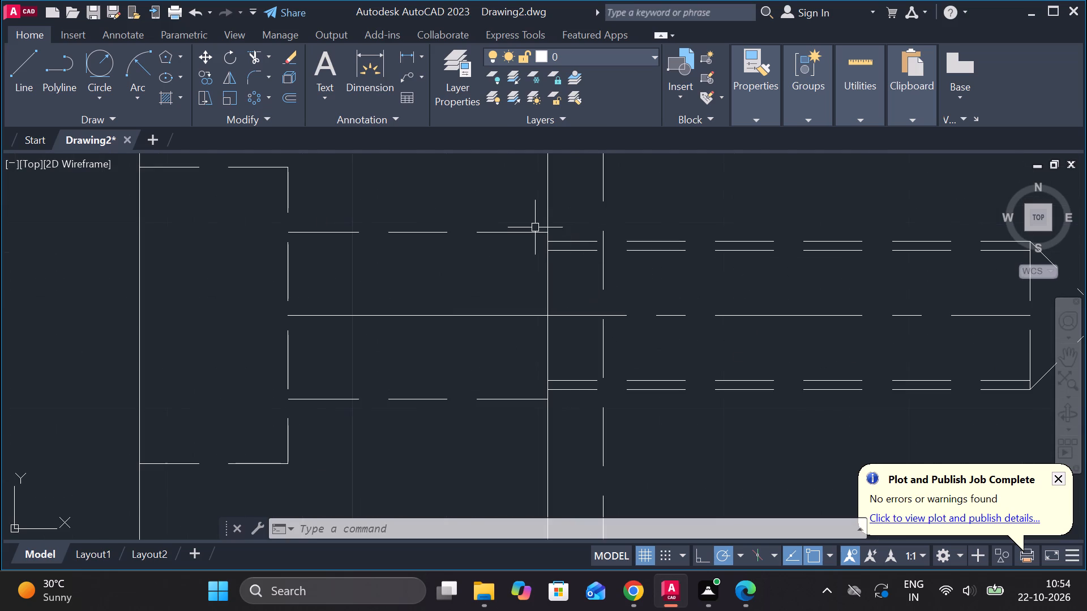
click(532, 231)
key(o)
key(Return)
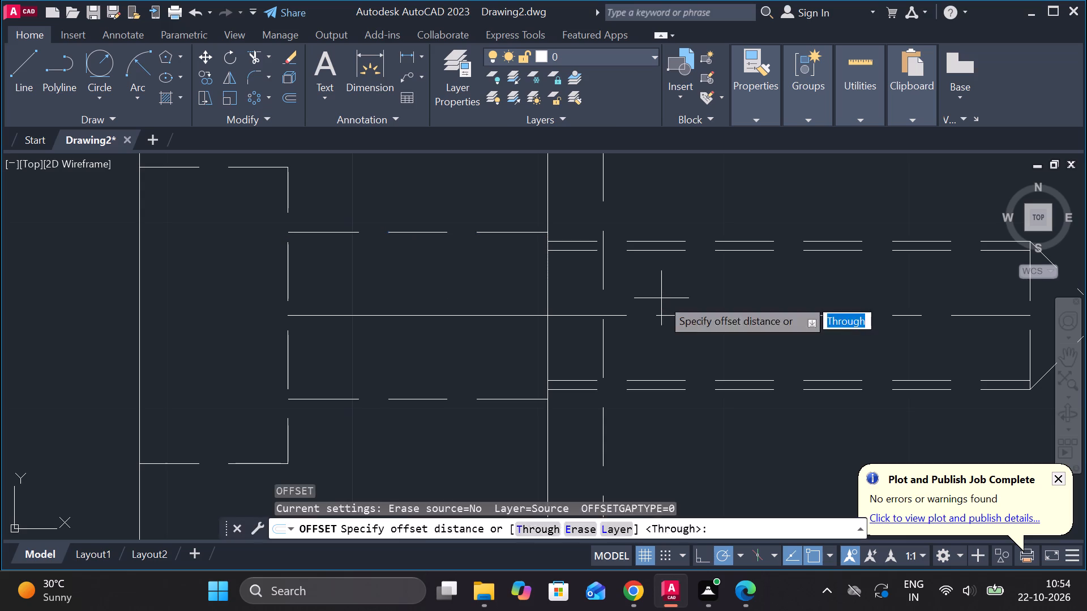
key(Return)
key(period)
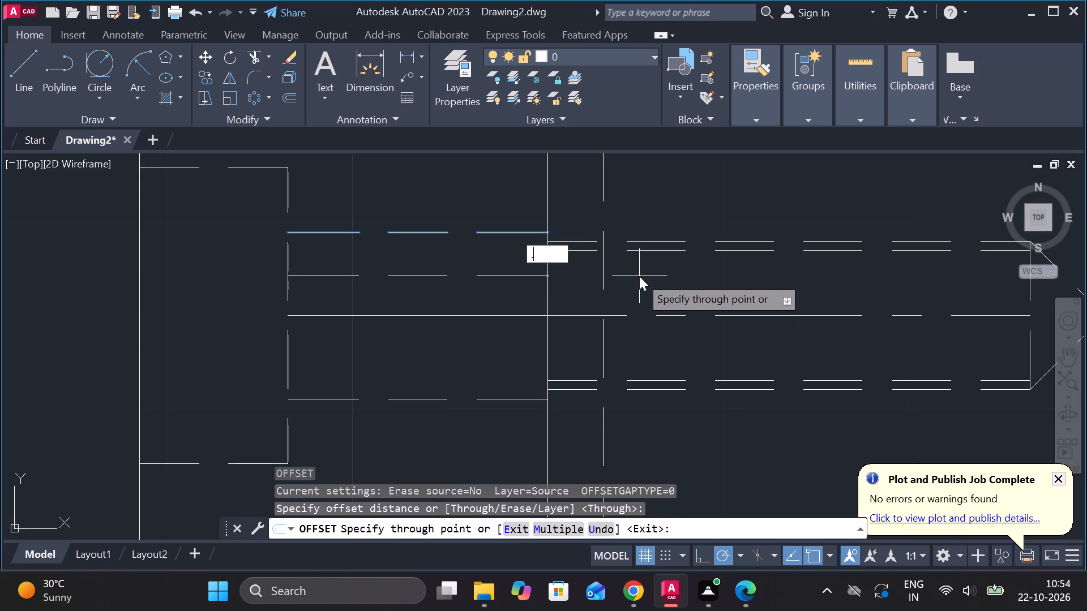
key(5)
key(Return)
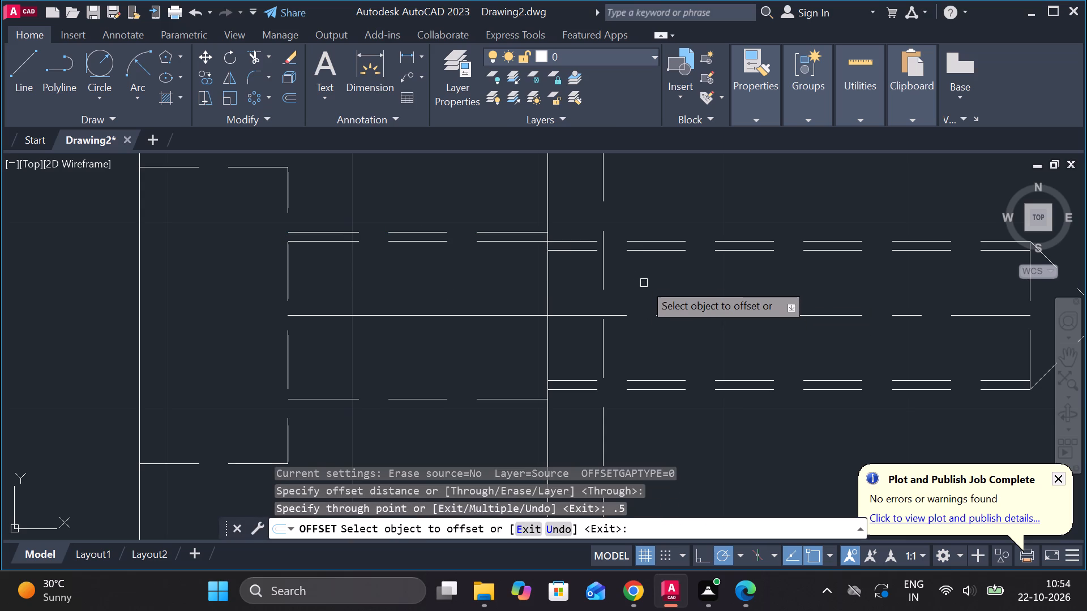
key(Escape)
click(504, 230)
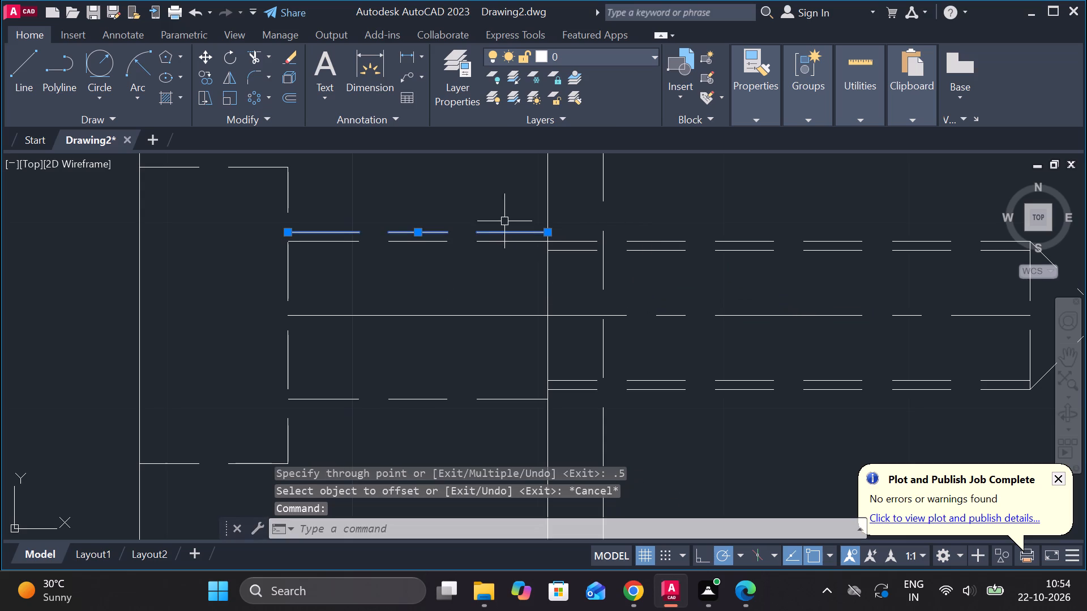
text(E)
key(space)
Replace the lower dashed edge of the plate's smaller hole with a copy offset .5 towards the hole's centre line.
click(488, 397)
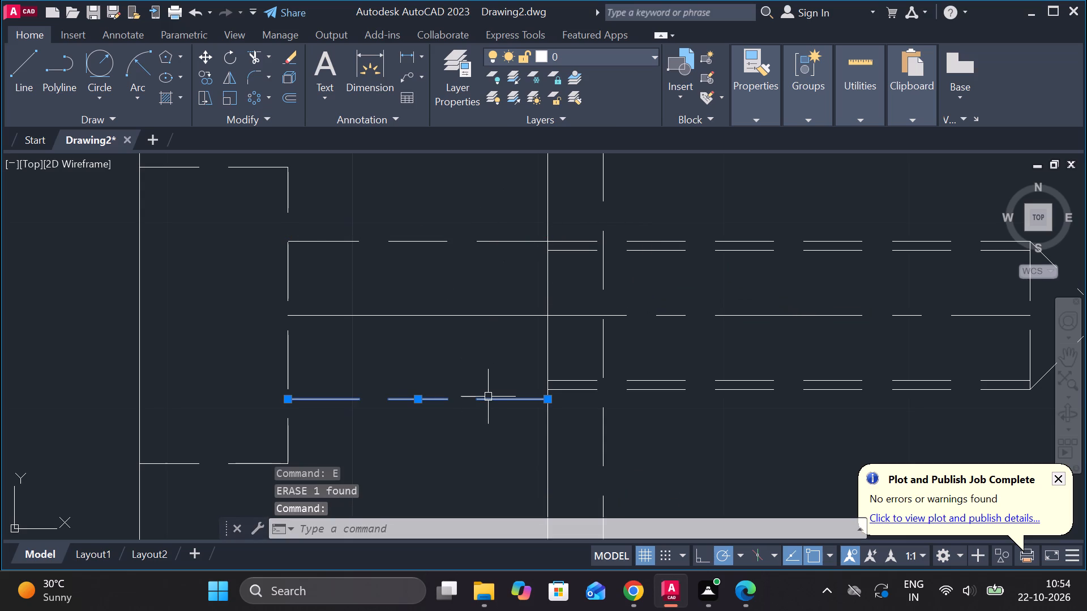
key(o)
key(Return)
key(Return)
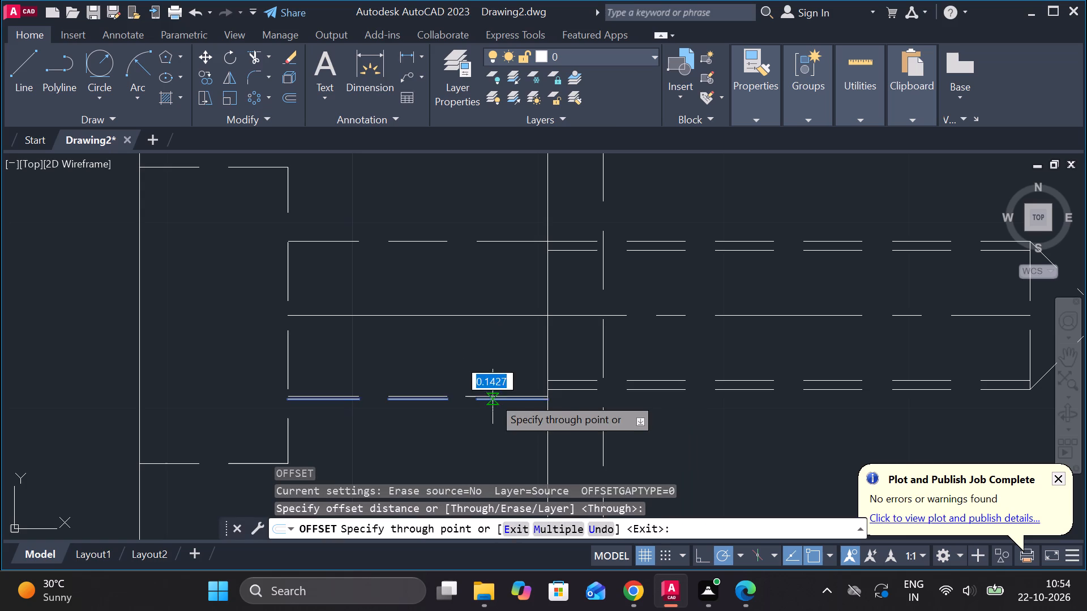
text(.5)
key(Return)
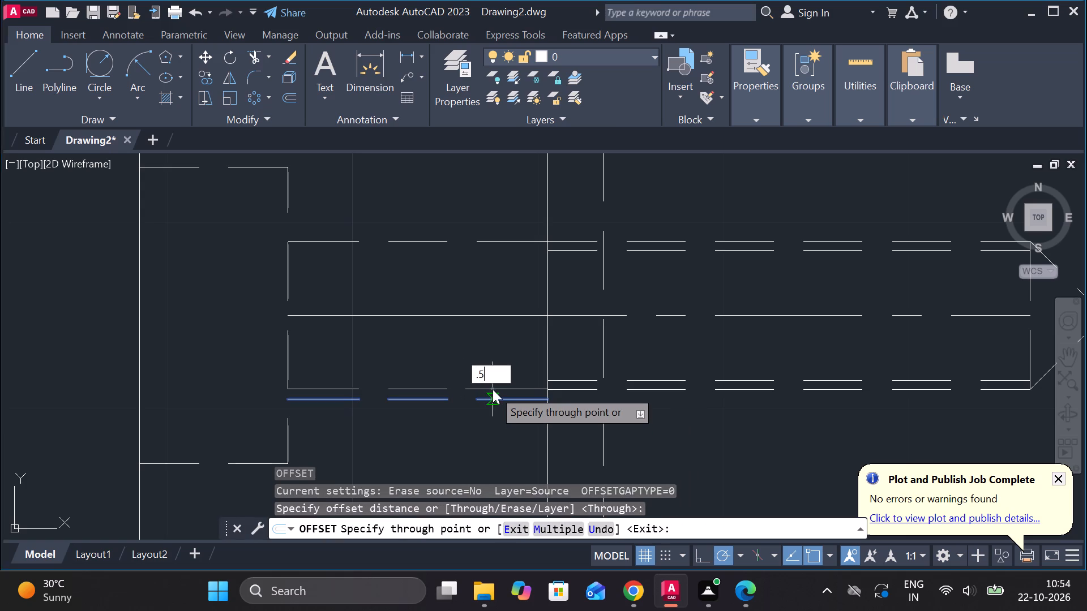
key(Escape)
click(505, 399)
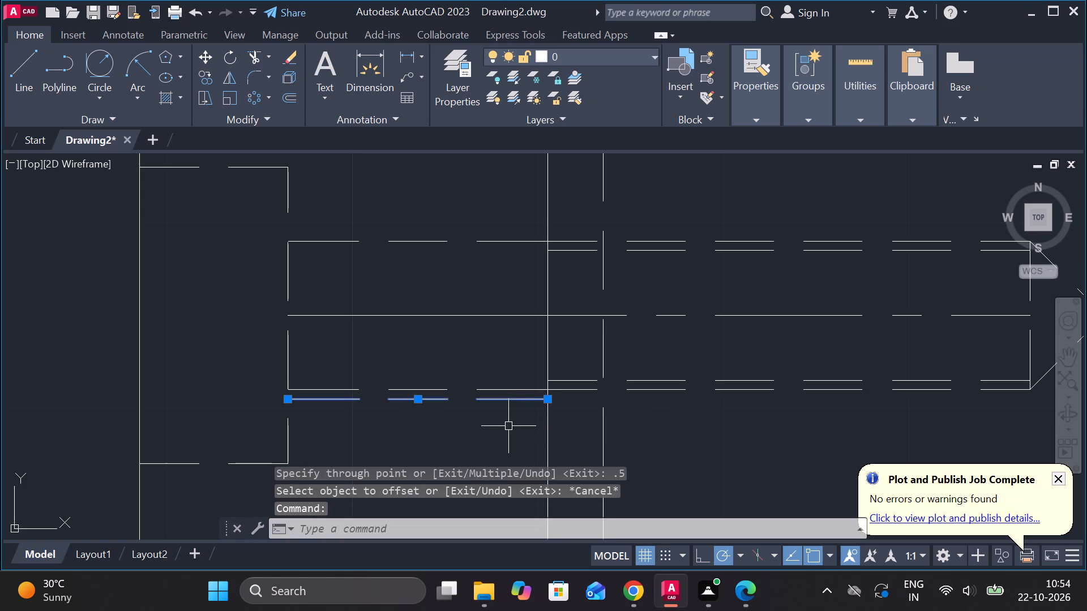
text(E)
key(space)
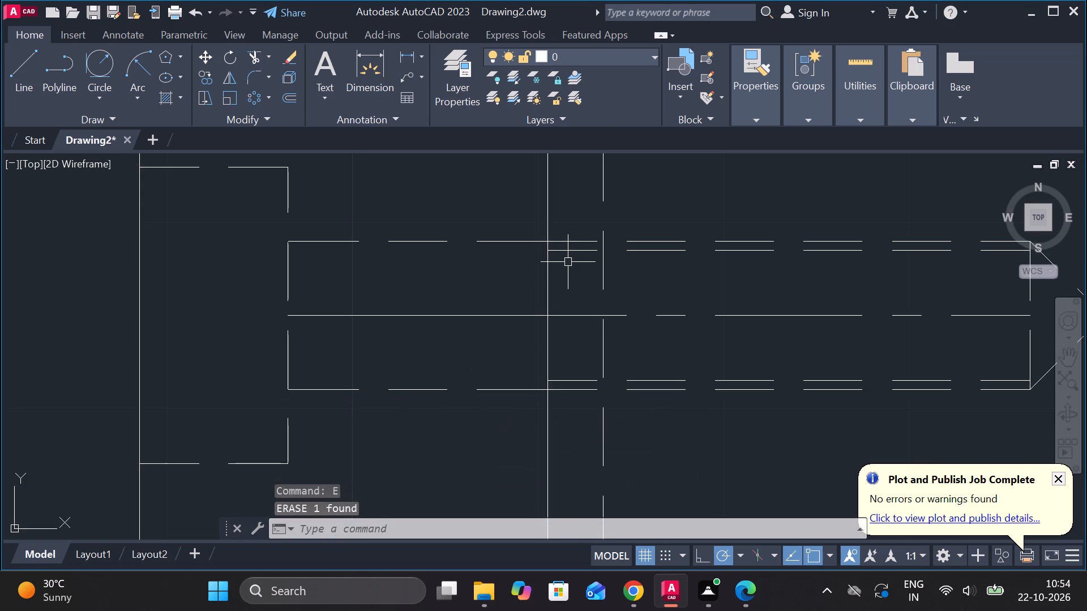
Extend the two inner dashed lines of the block's horizontal hole through the stepped plate to the bottom of its counterbore.
click(571, 249)
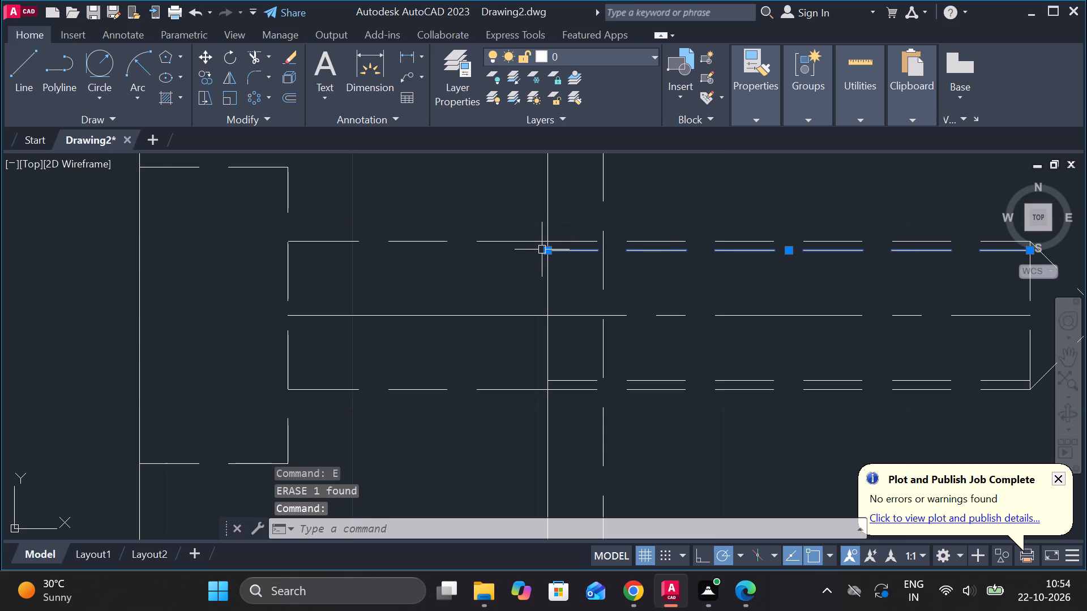
key(Escape)
text(EX)
key(space)
click(567, 249)
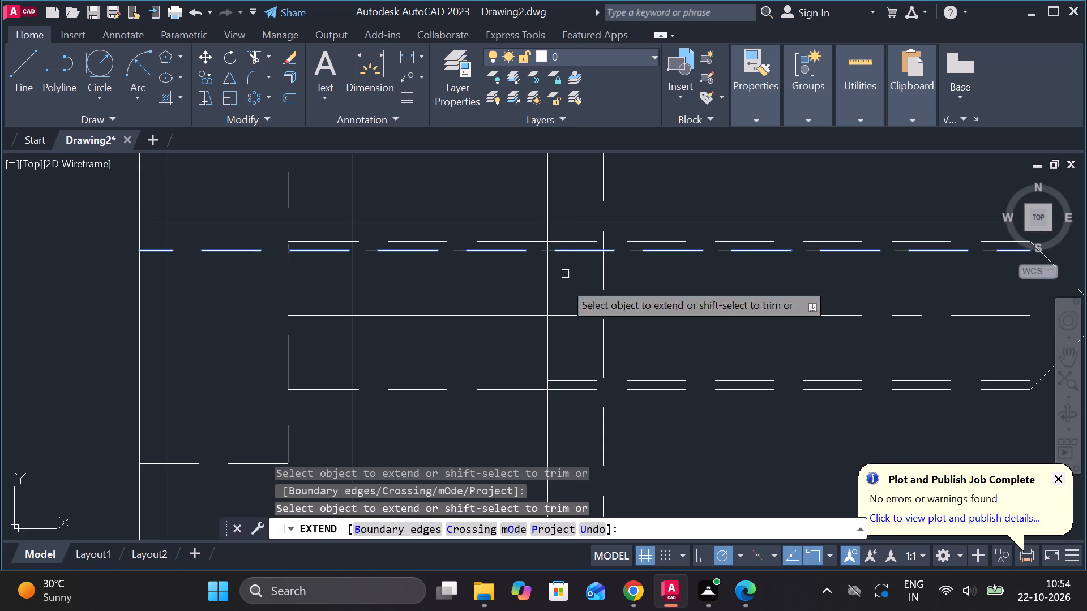
click(564, 378)
scroll(565, 379, down, 3)
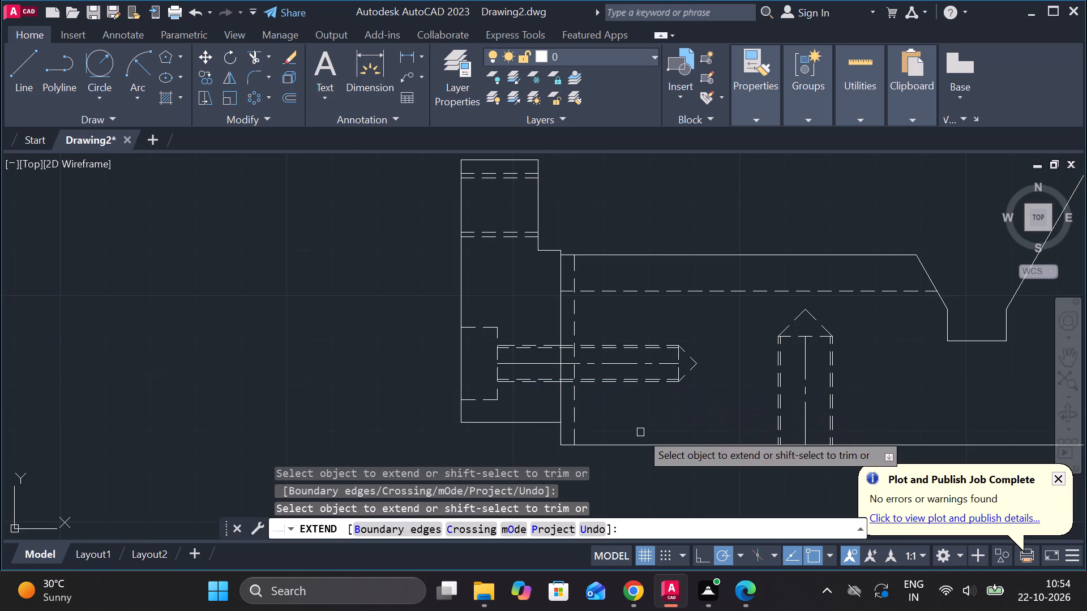
key(Escape)
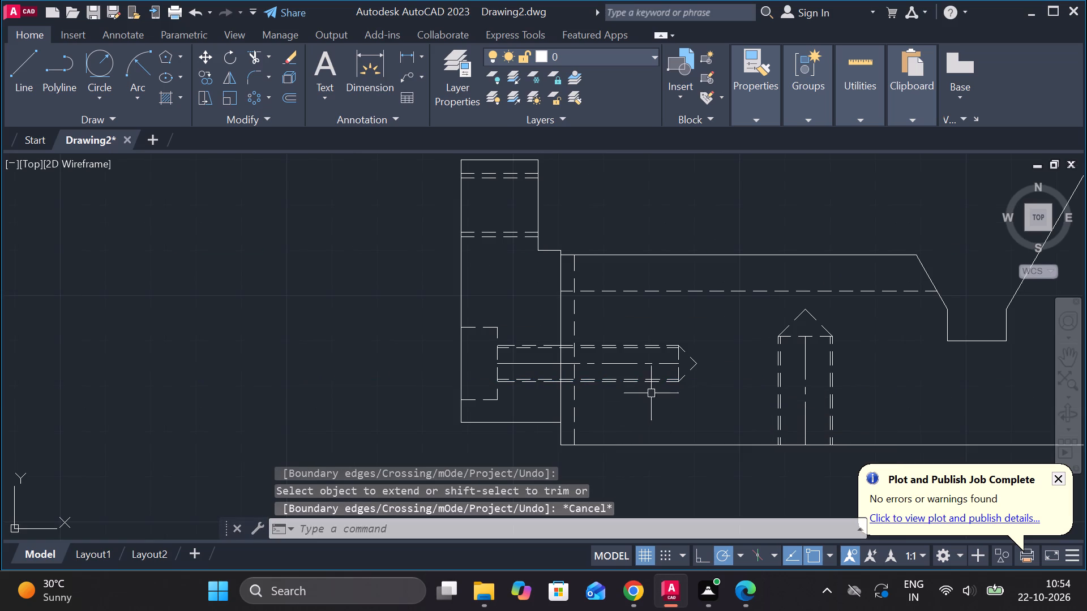
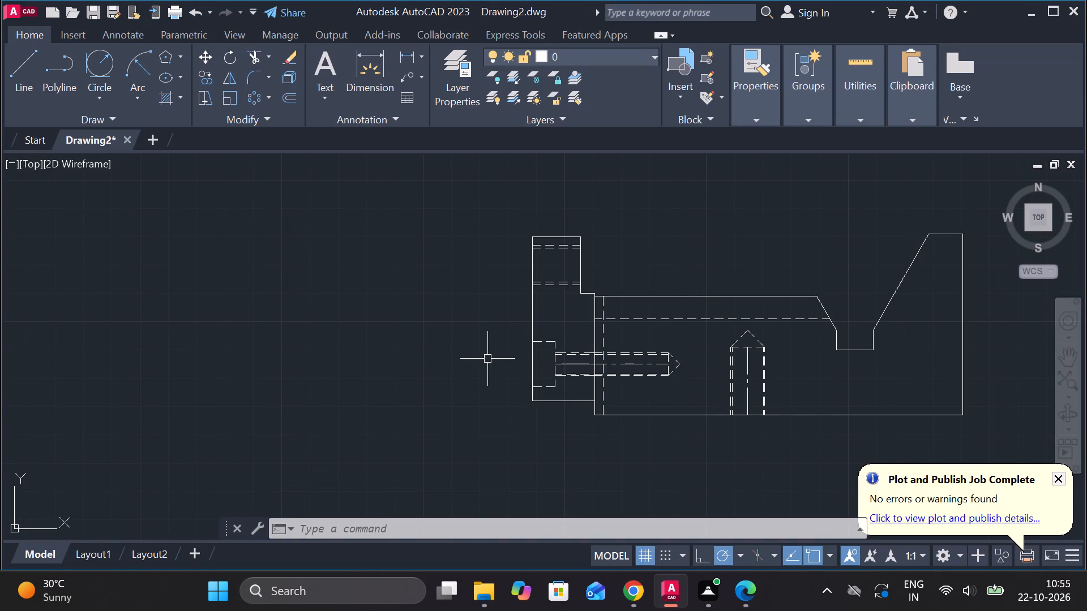
Erase the centre line running through the undimensioned slotted screw.
scroll(480, 368, down, 2)
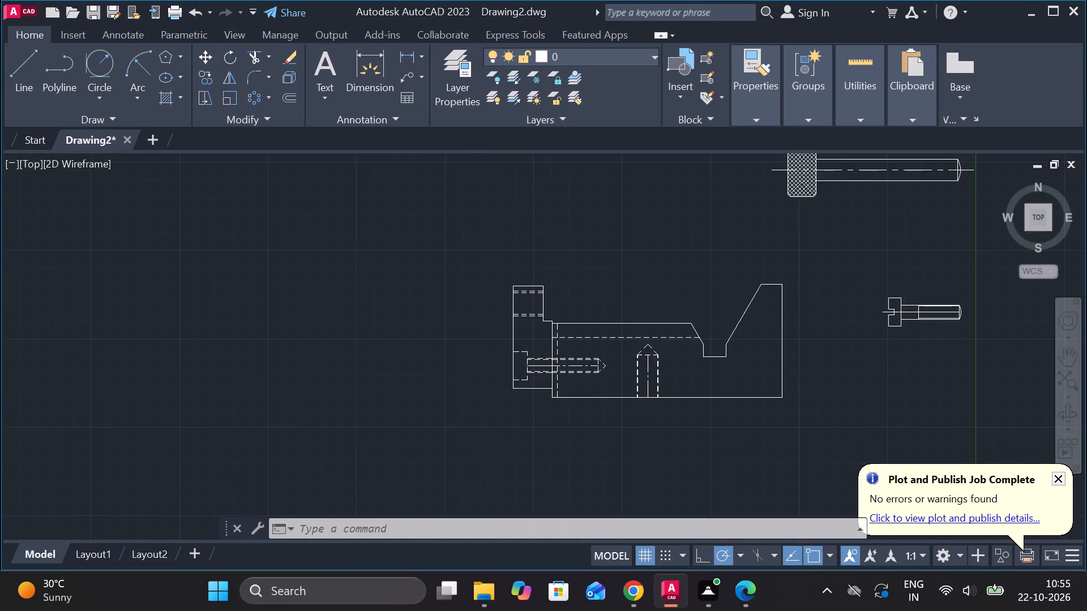
middle_drag(451, 320, 485, 410)
scroll(527, 292, up, 1)
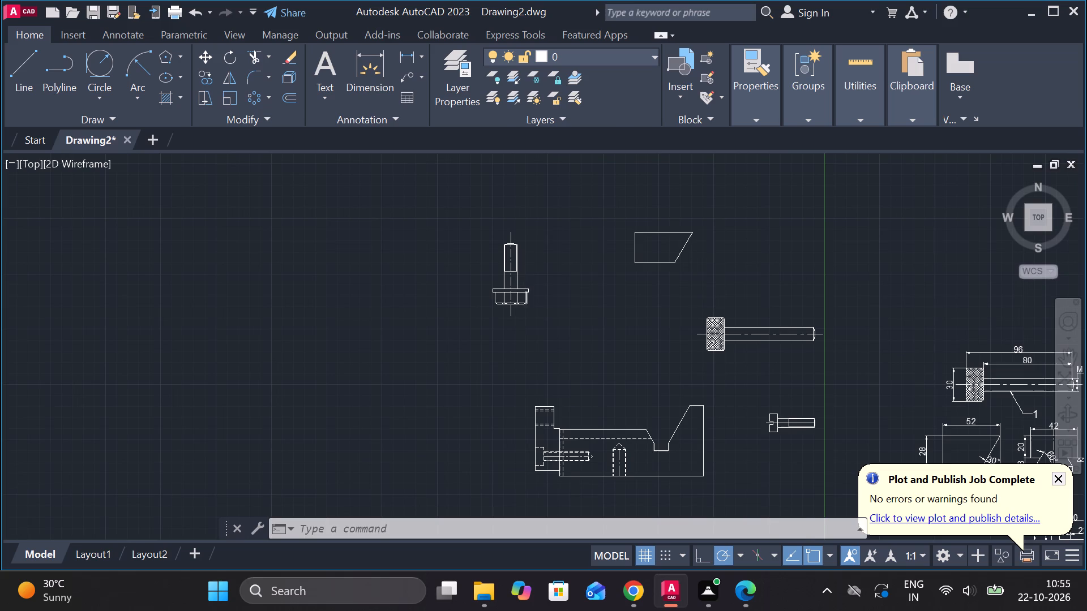
scroll(601, 326, down, 1)
middle_drag(827, 429, 721, 289)
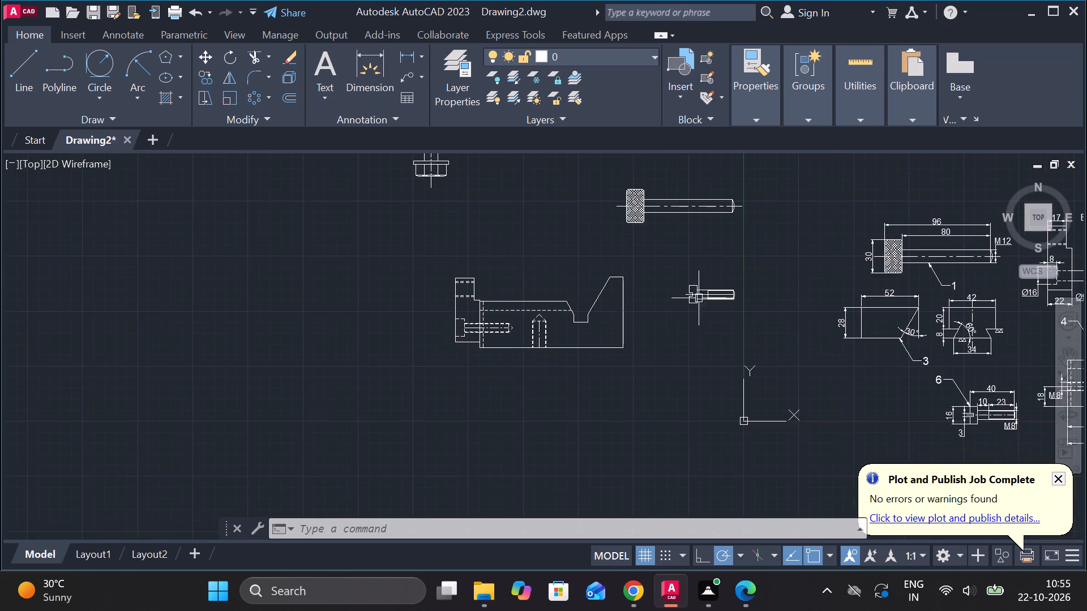
scroll(695, 293, up, 4)
click(694, 302)
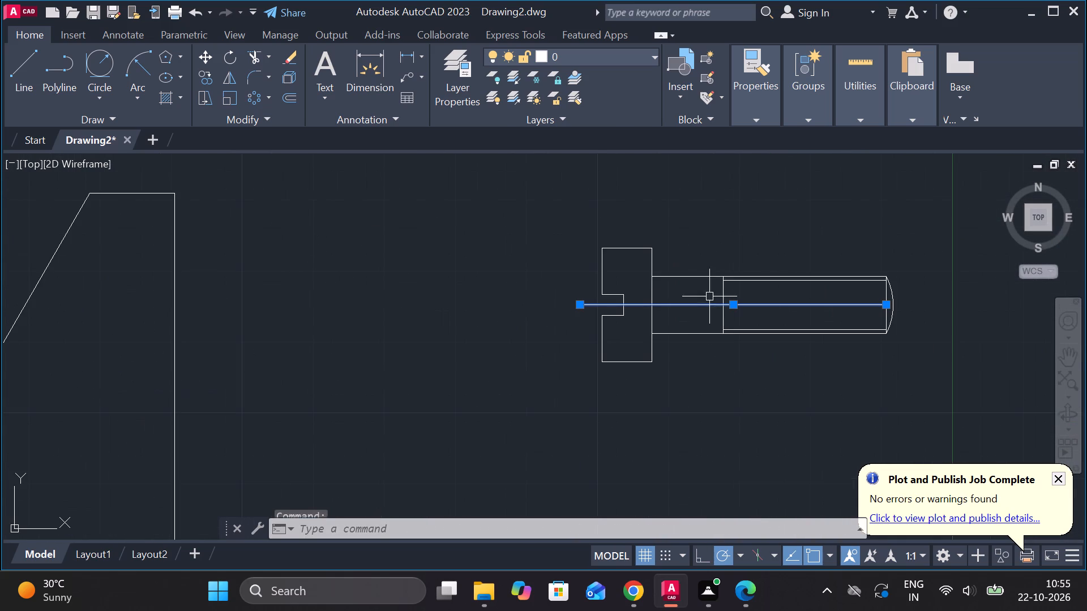
click(749, 119)
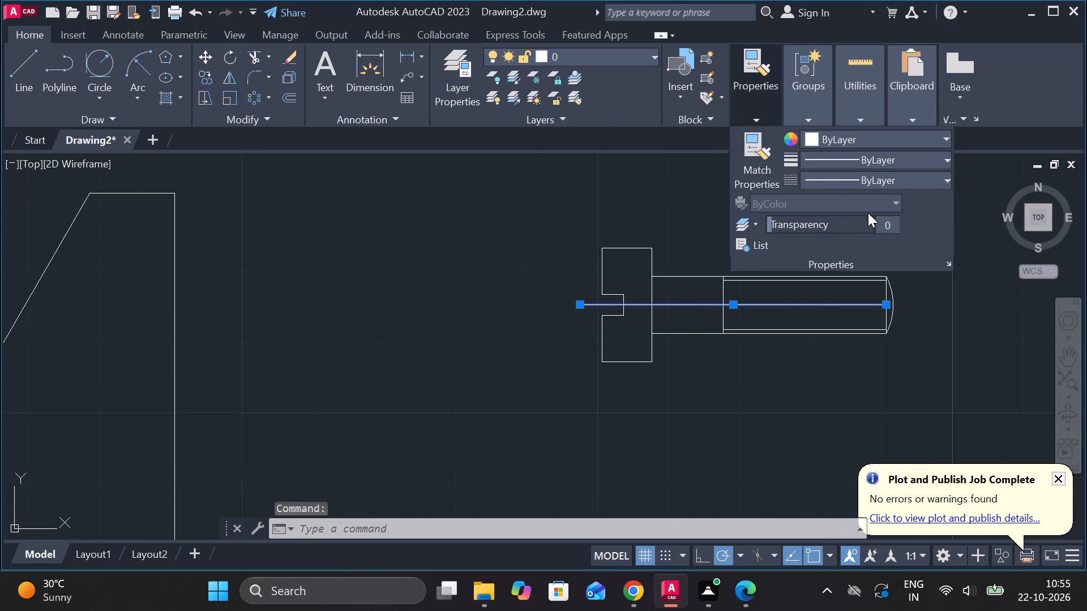
key(Escape)
click(769, 304)
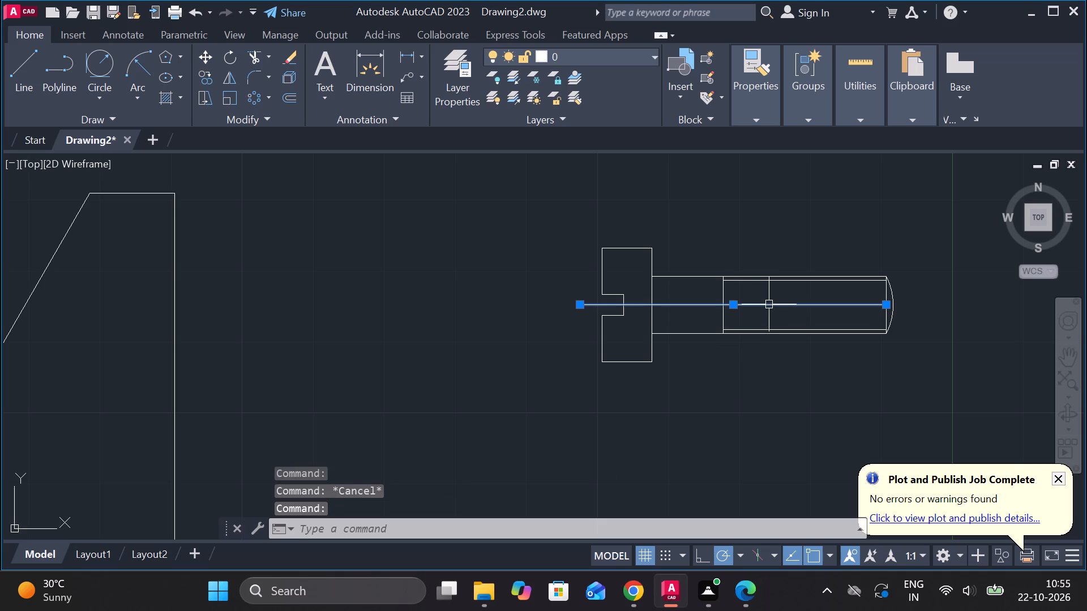
text(E)
key(space)
Move the slotted screw into the stepped plate's counterbore, placing the centre of its head's underside on the counterbore bottom at the hole axis.
drag(514, 187, 517, 205)
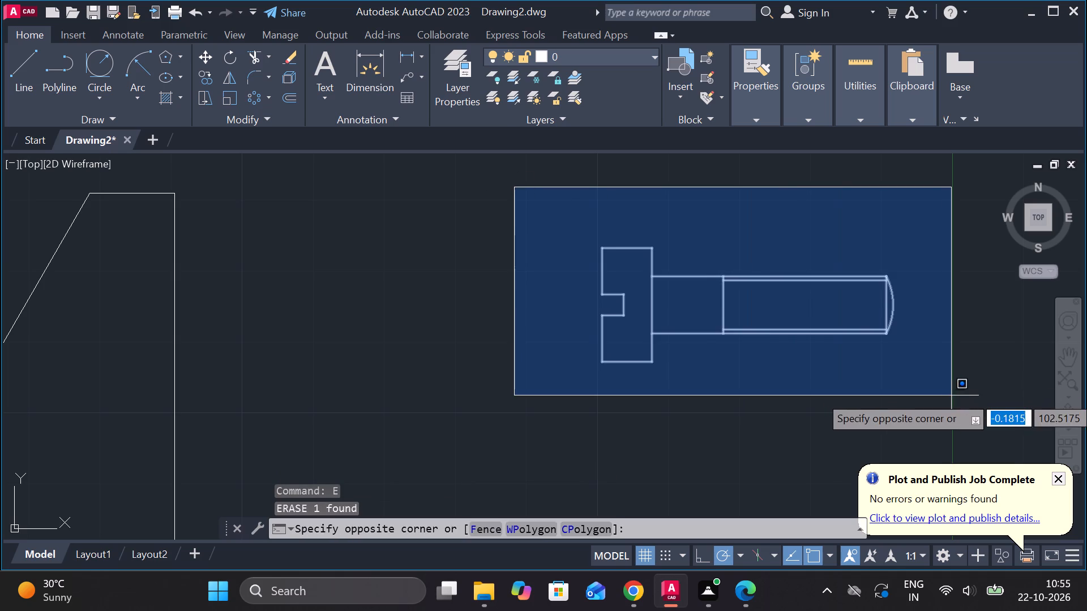
click(951, 395)
key(m)
key(Return)
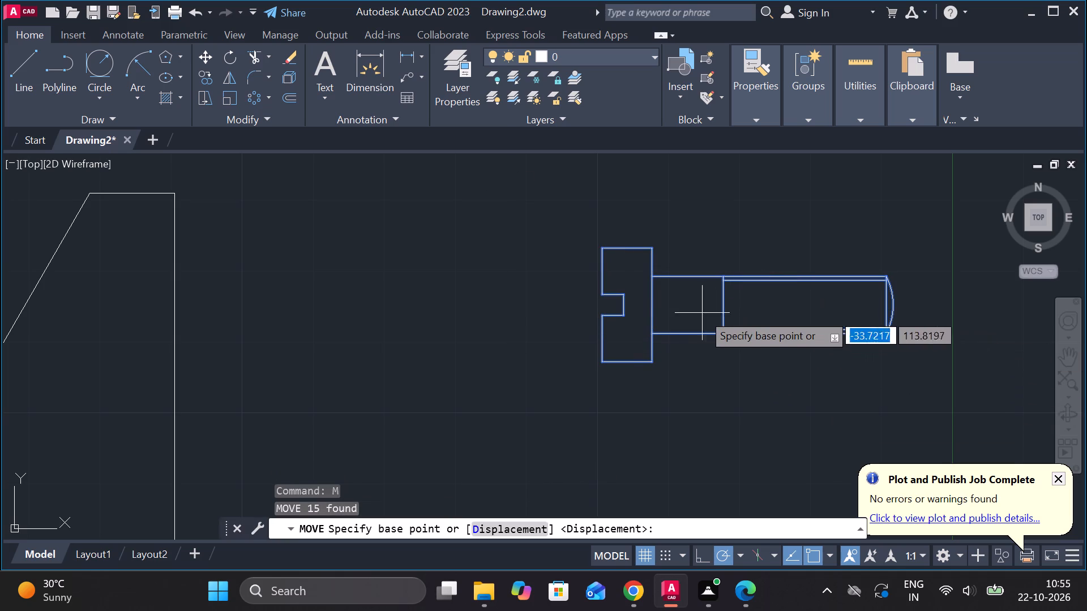
click(653, 309)
scroll(653, 309, down, 3)
middle_drag(409, 357, 608, 326)
scroll(612, 319, up, 2)
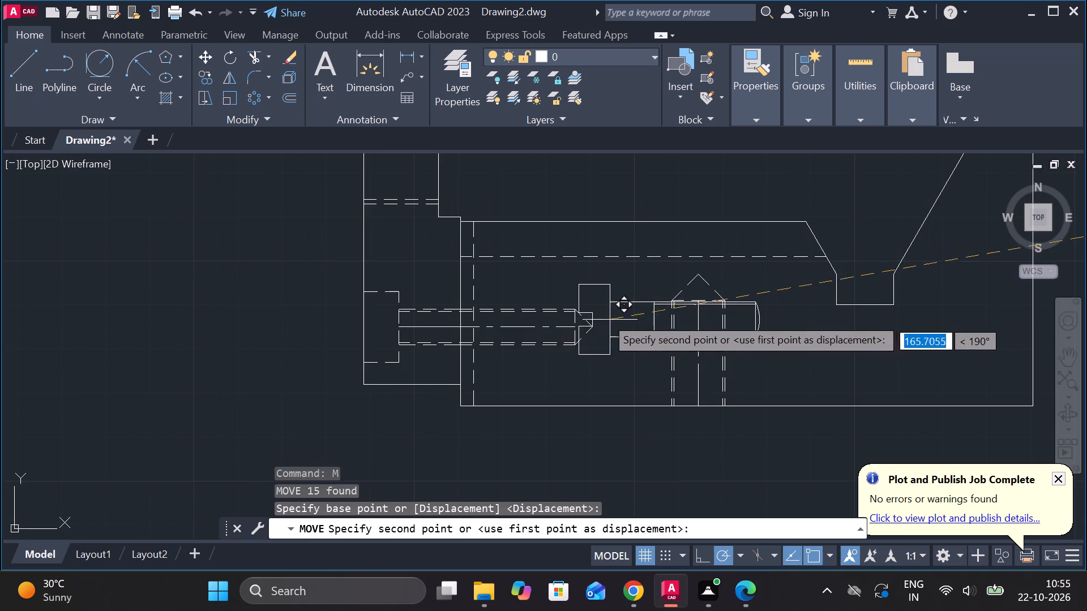
middle_drag(603, 317, 844, 255)
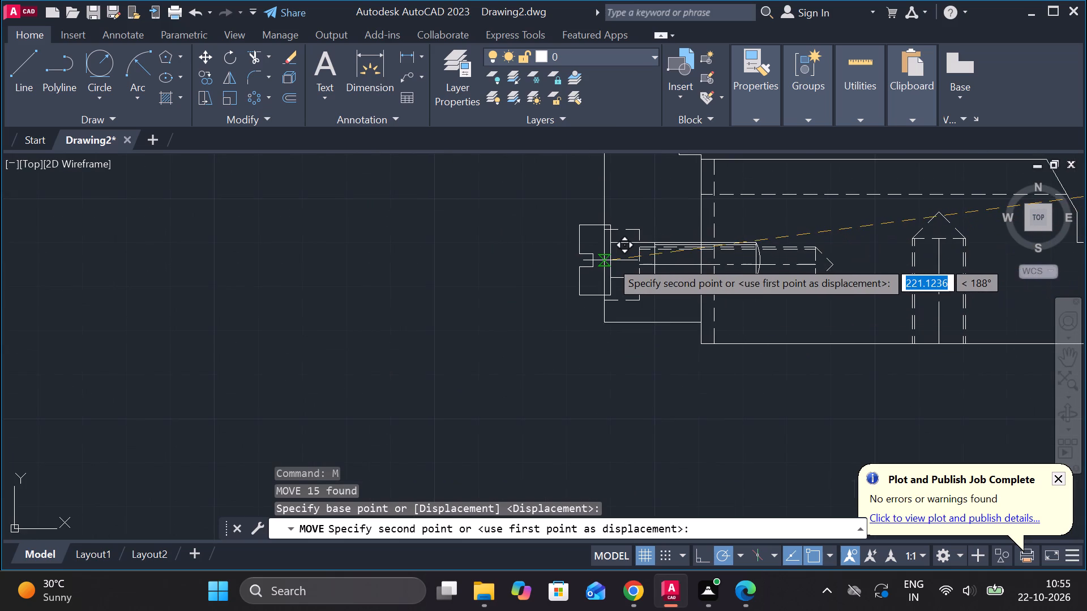
scroll(610, 260, up, 2)
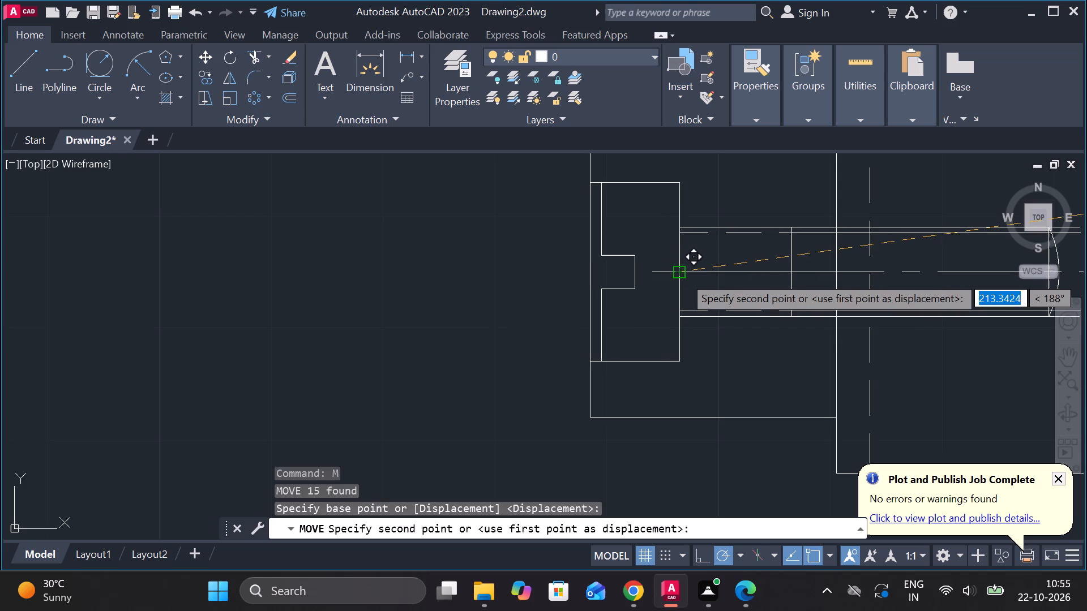
click(683, 276)
scroll(699, 290, down, 1)
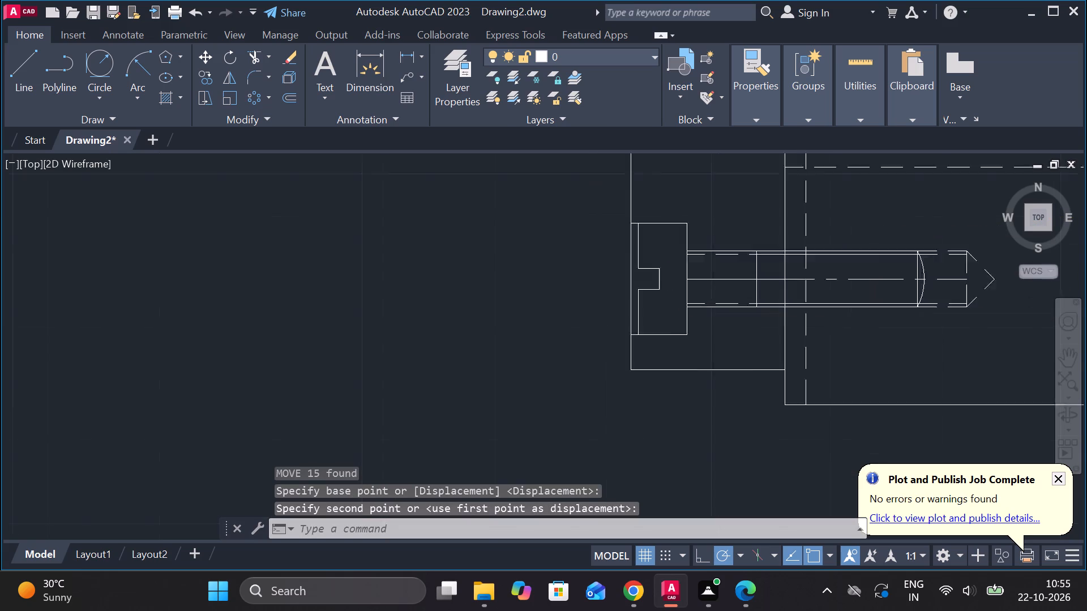
scroll(699, 290, down, 2)
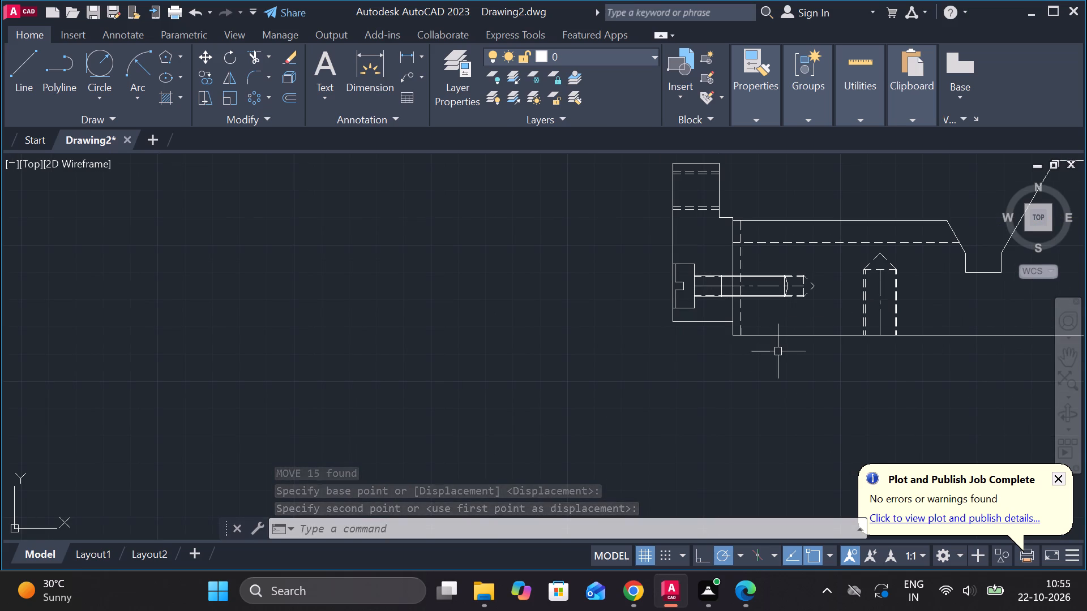
Move the two end-face segments of the screw head outward by 1, onto the stepped plate's outer face.
scroll(636, 291, up, 3)
middle_drag(696, 291, 610, 288)
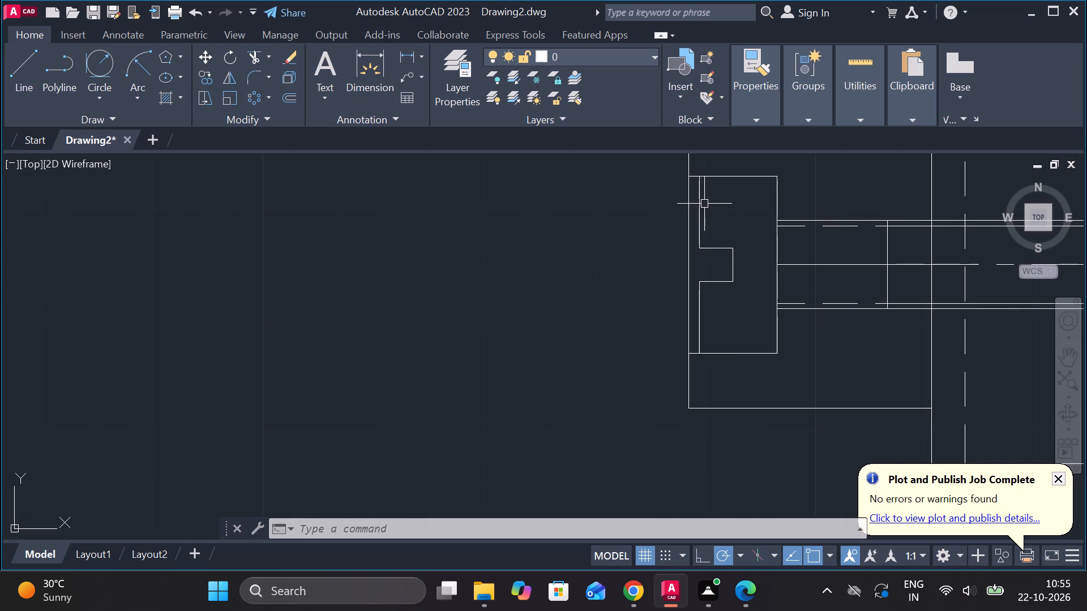
click(703, 195)
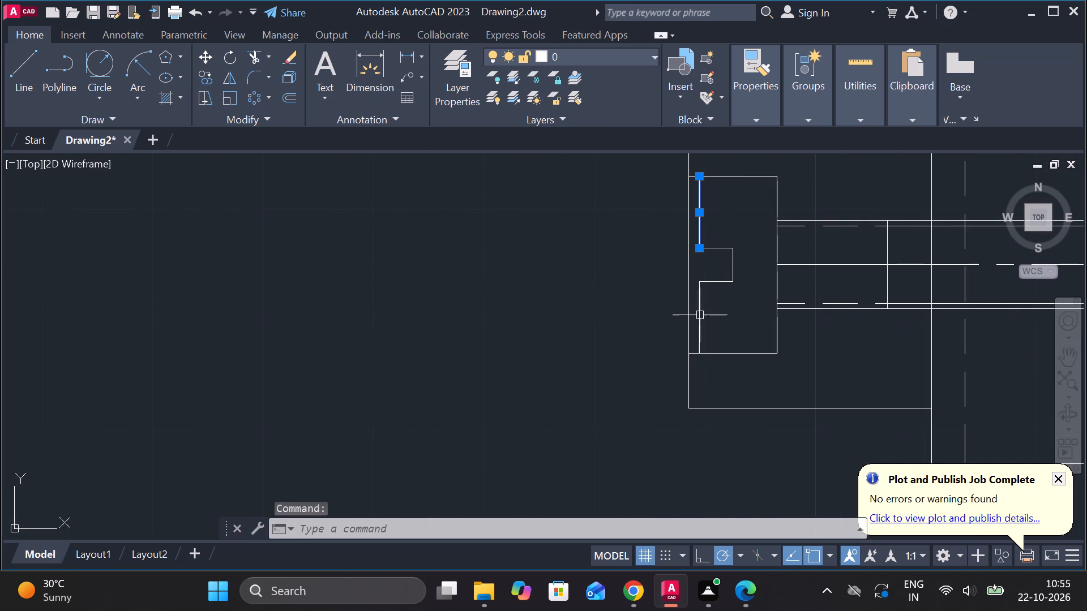
click(697, 315)
key(m)
key(Return)
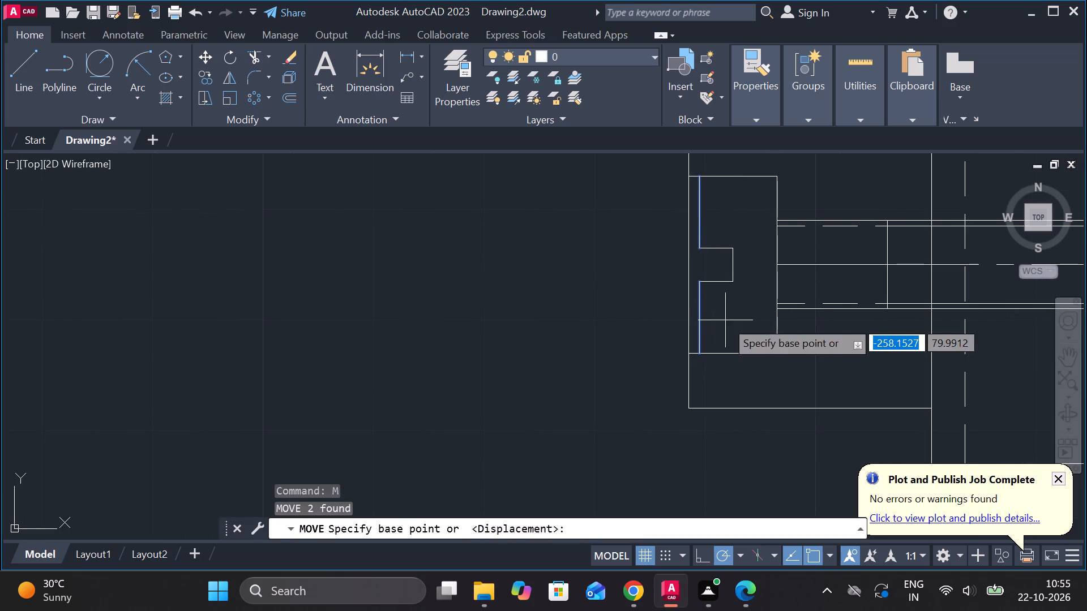
click(730, 264)
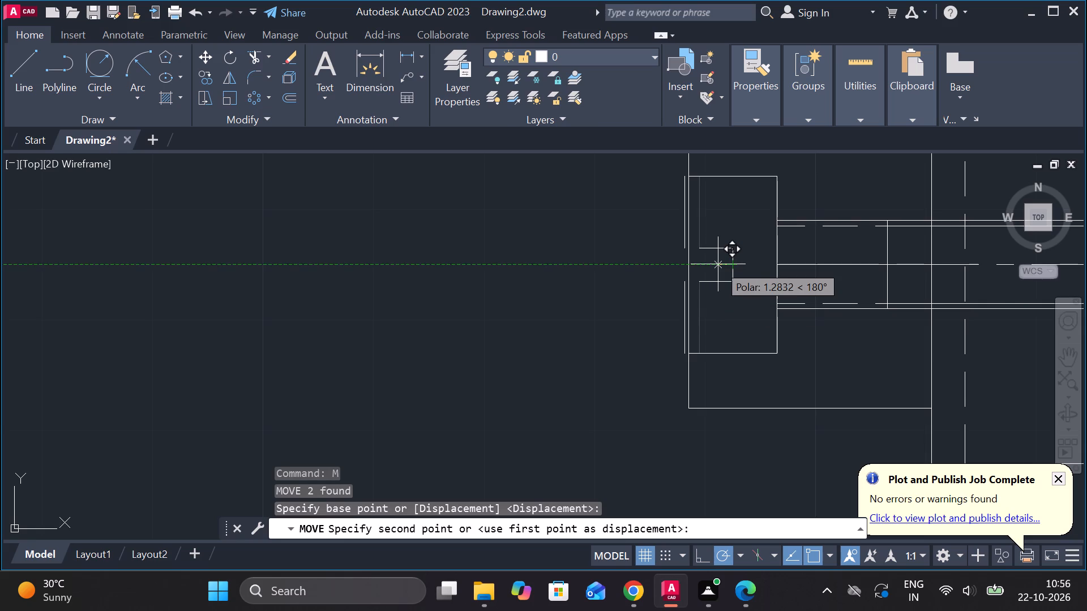
key(1)
key(Return)
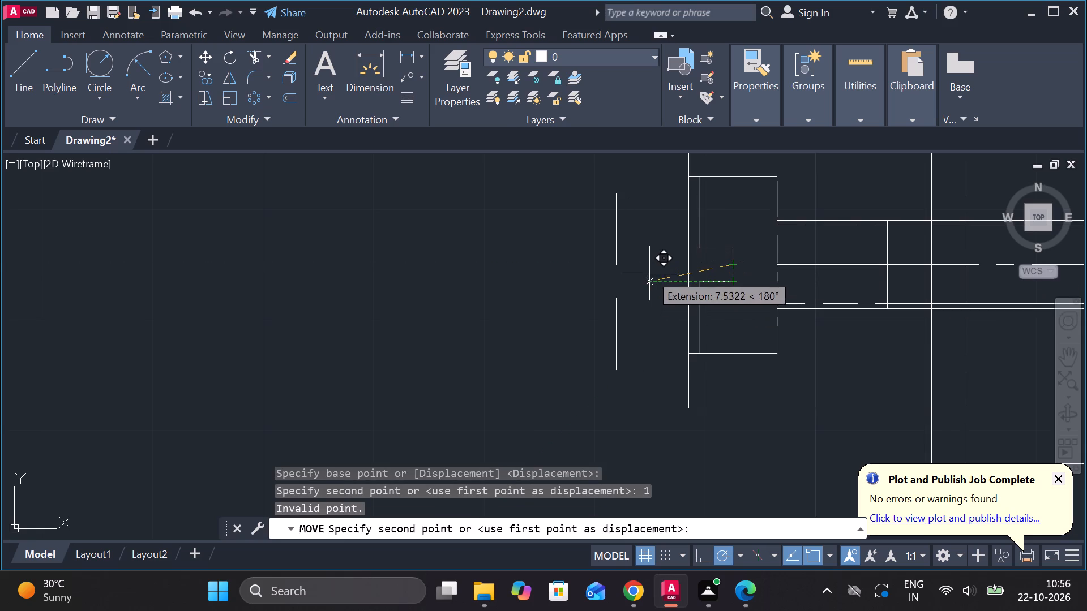
key(1)
key(Return)
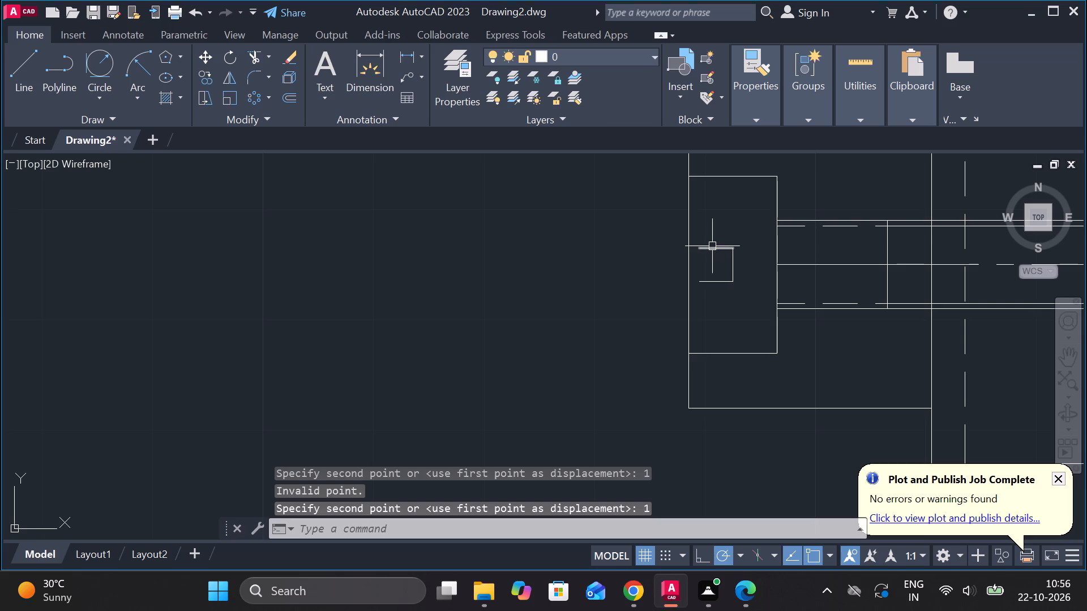
Extend the upper and lower edges of the screwdriver slot to the stepped plate's outer face.
text(EX)
key(space)
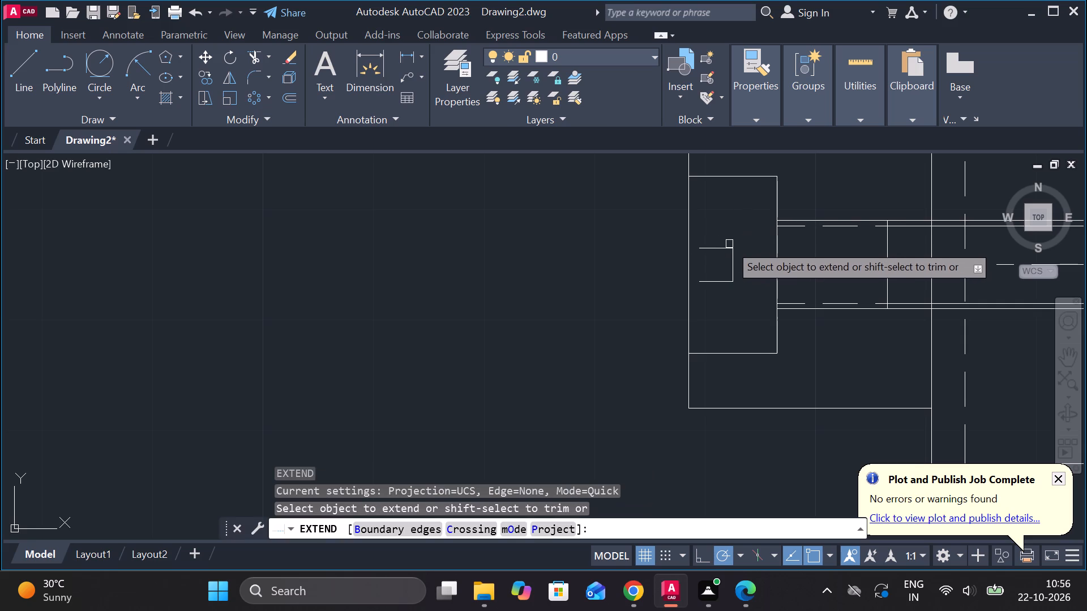
click(713, 247)
click(708, 279)
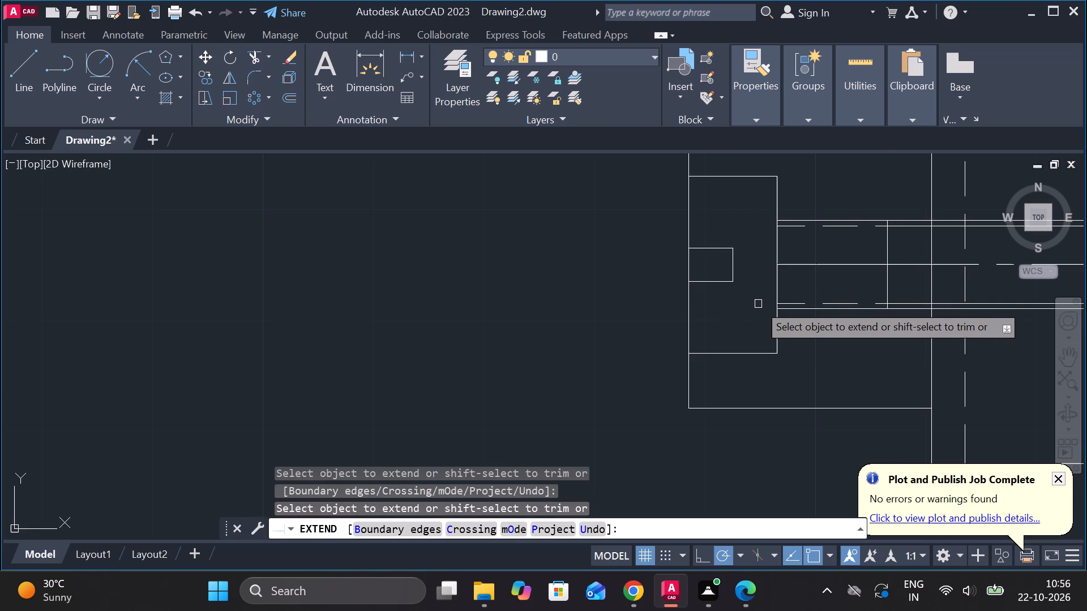
scroll(758, 304, down, 1)
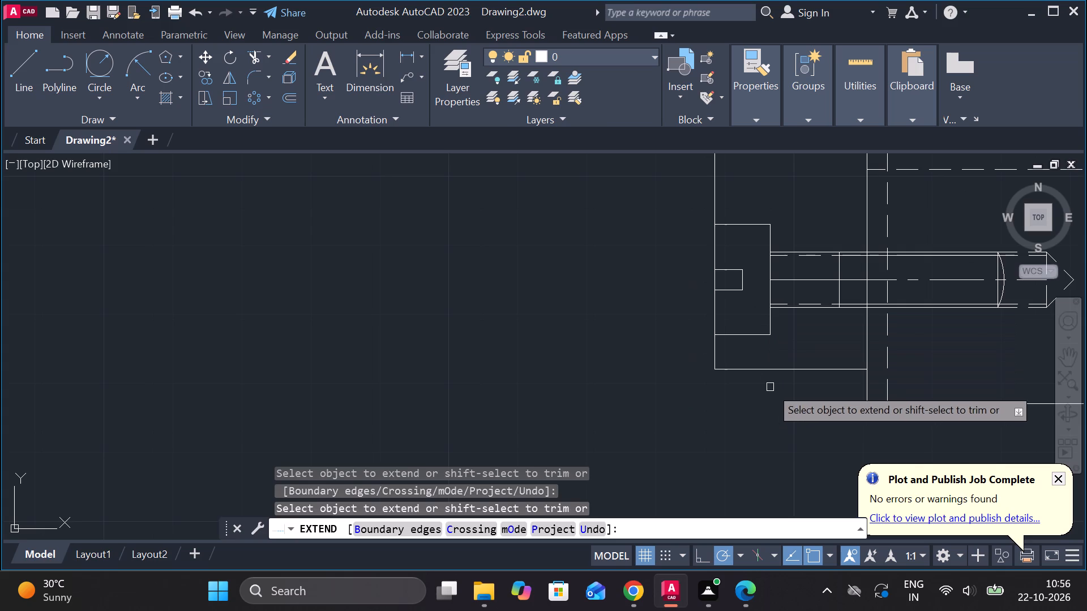
key(Escape)
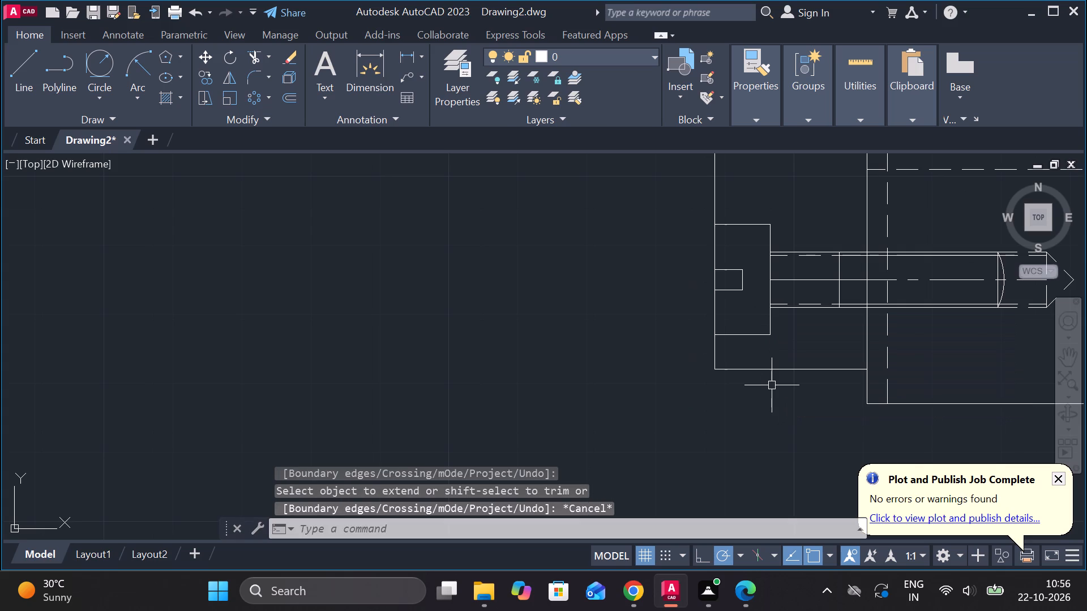
Change the linetype of the screw head's upper, lower and underside edges to DASHED.
click(748, 226)
click(770, 237)
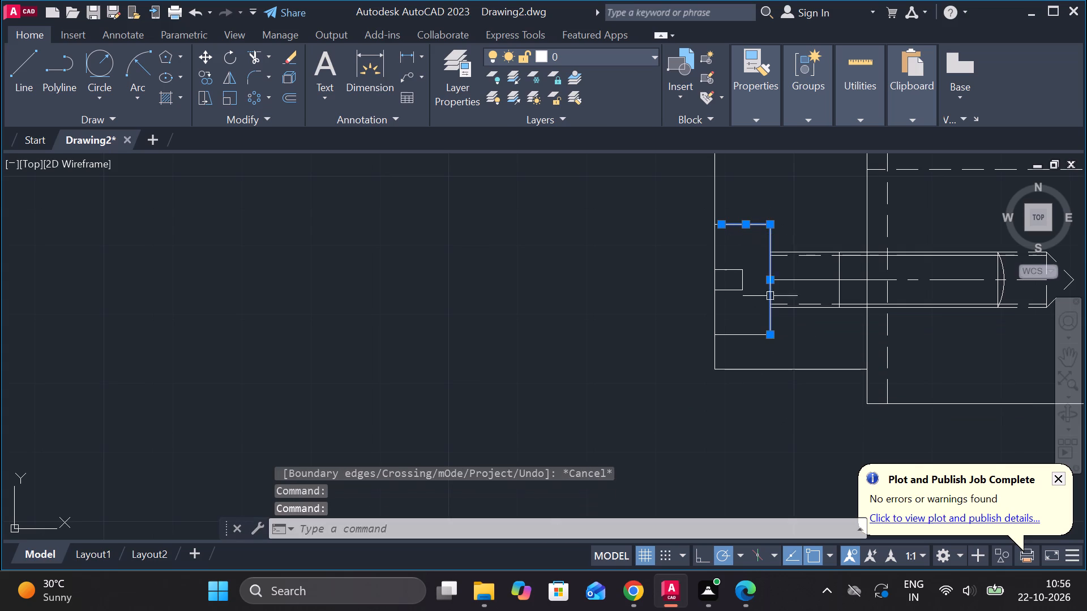
click(747, 335)
click(788, 117)
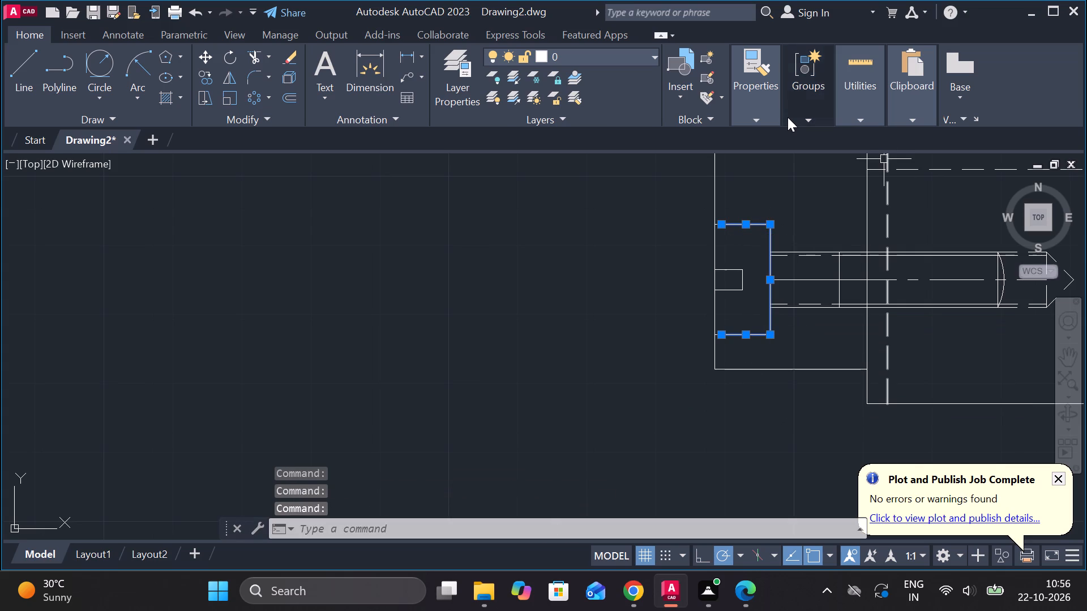
click(744, 114)
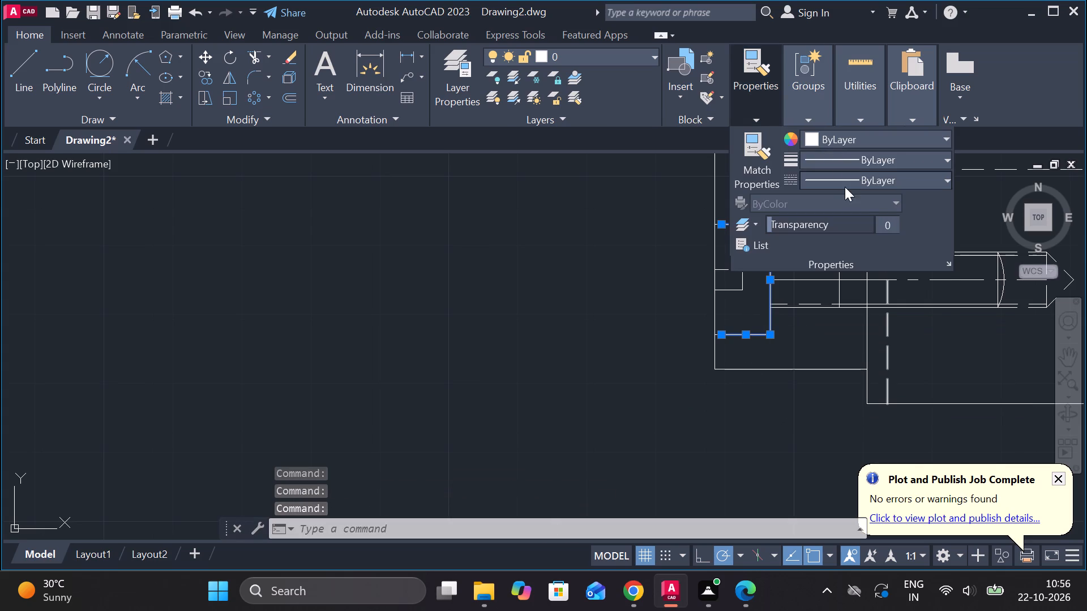
click(845, 187)
click(867, 283)
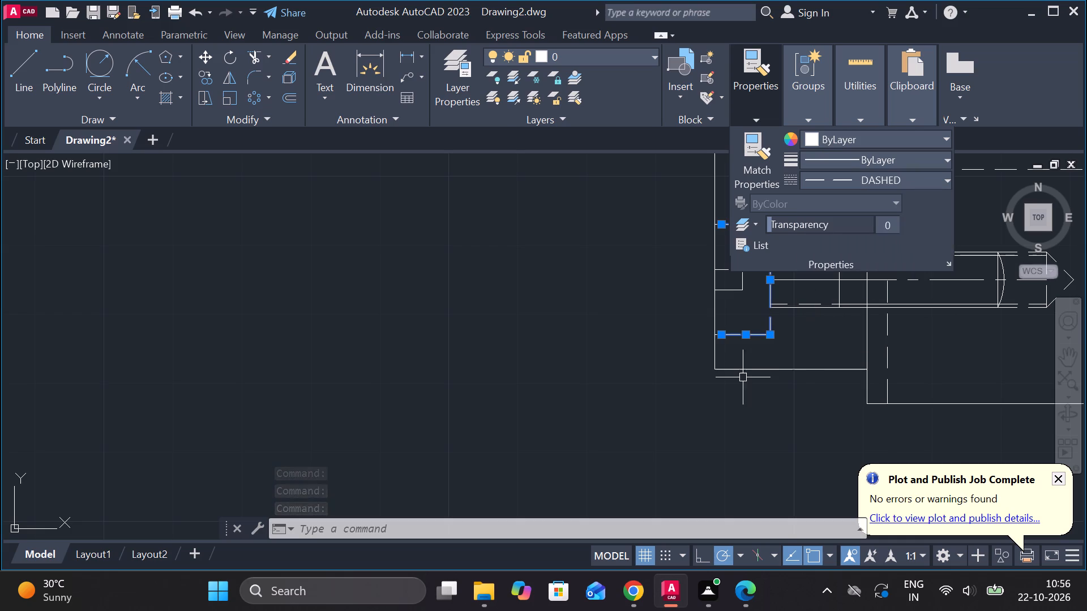
key(Escape)
scroll(739, 377, down, 2)
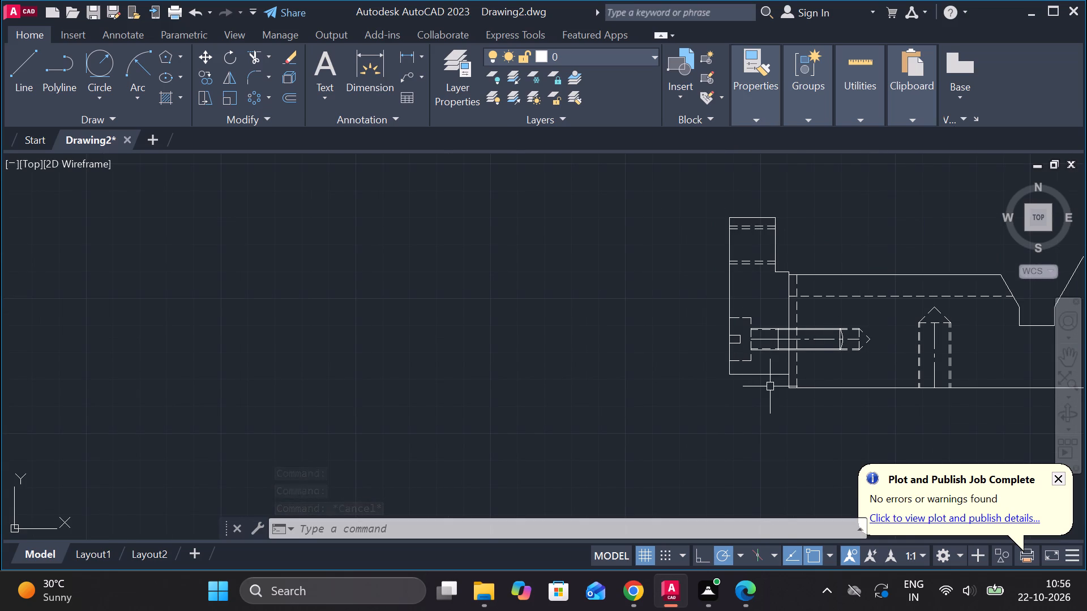
Add a vertical linear dimension from the screw axis to the block's bottom edge, placed outside the stepped plate's outer face.
scroll(683, 376, down, 1)
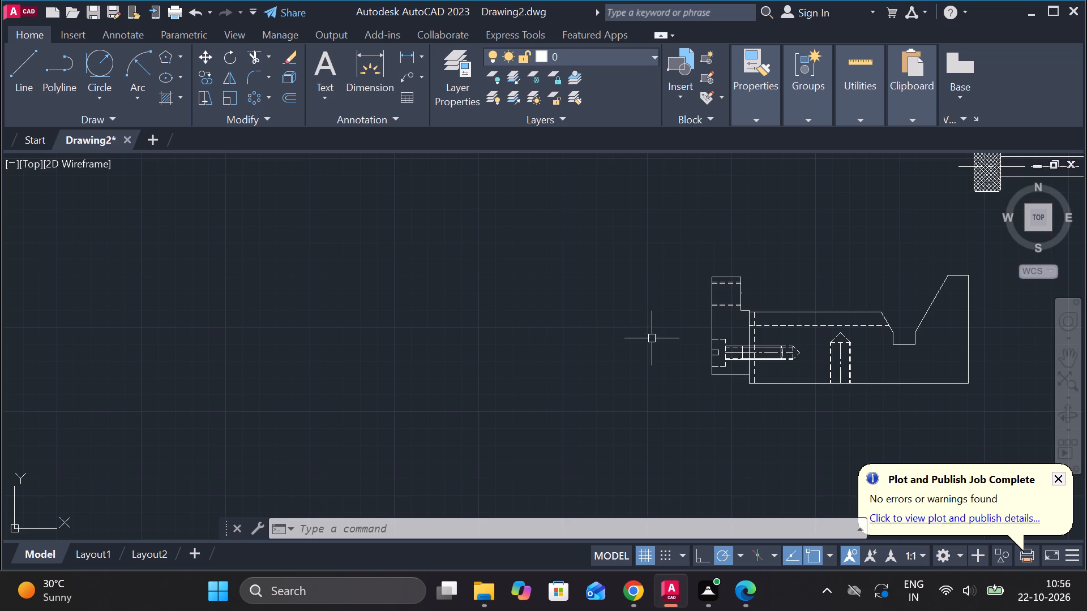
scroll(642, 373, up, 1)
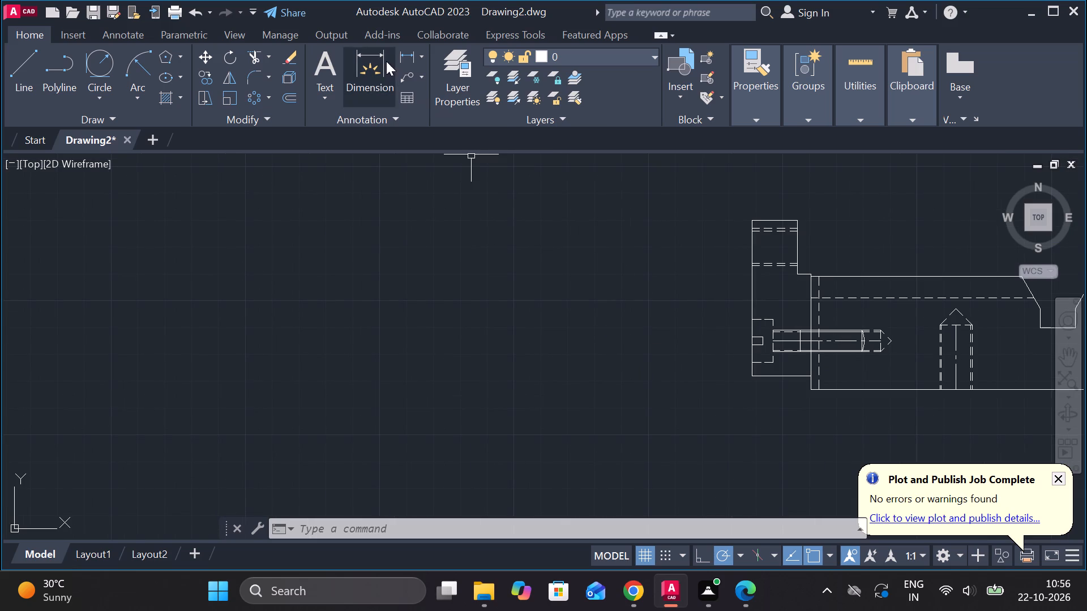
click(396, 54)
scroll(798, 342, up, 1)
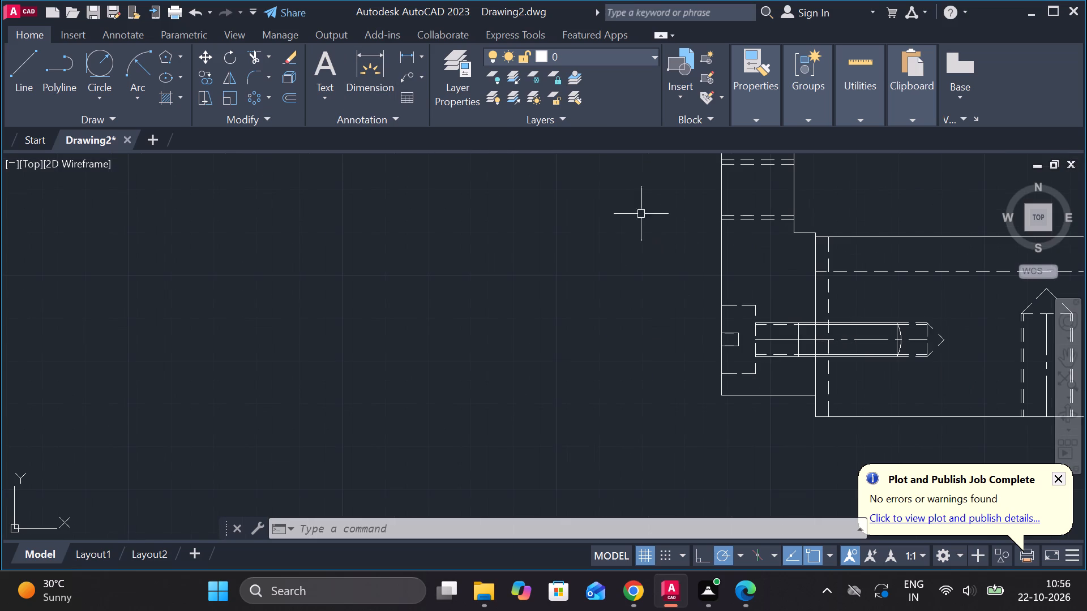
click(412, 55)
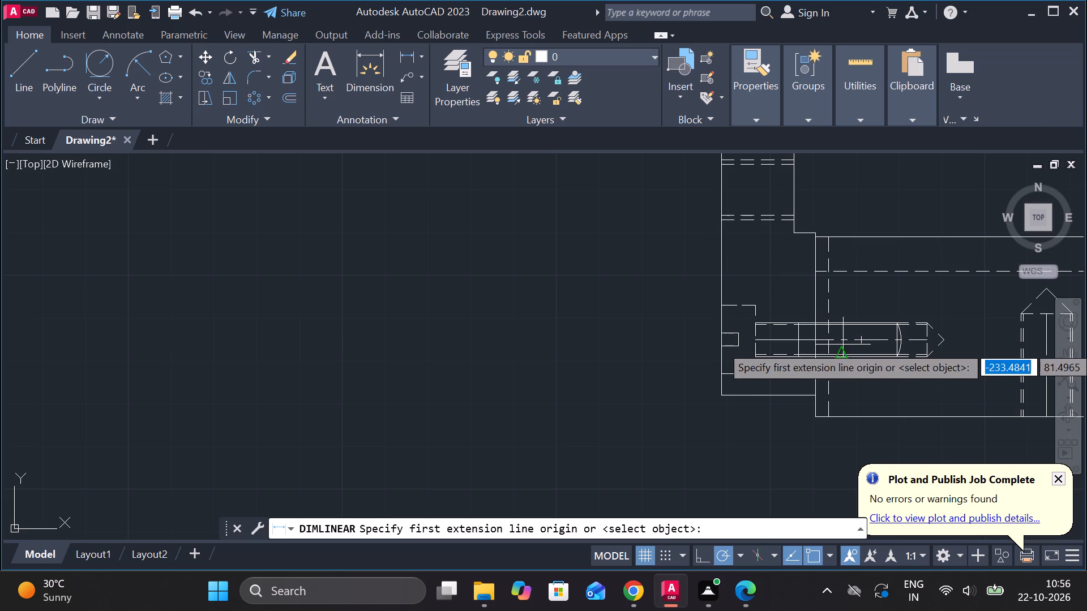
double_click(816, 337)
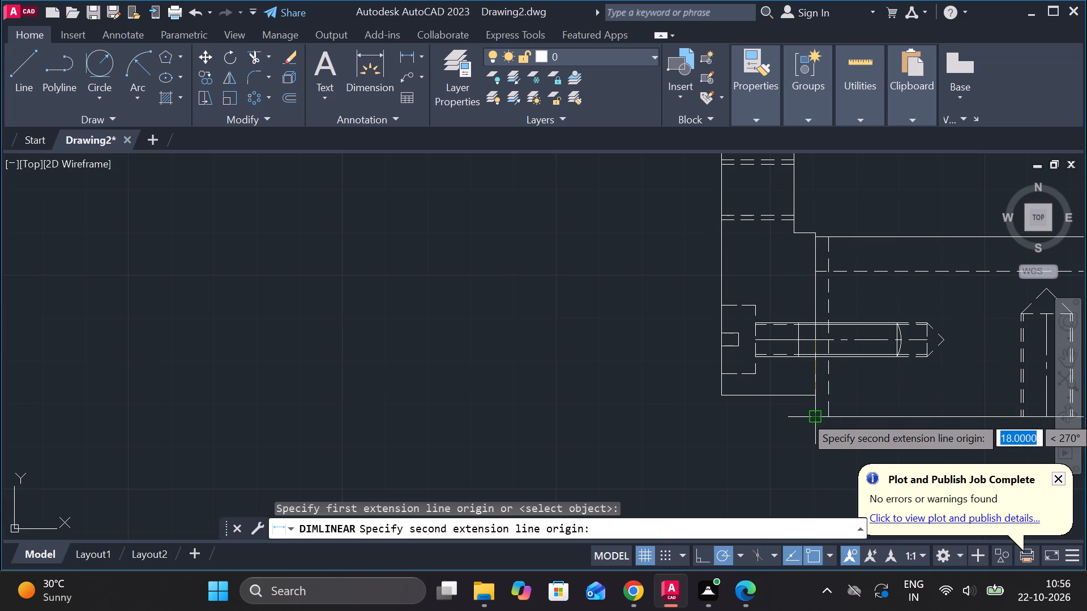
click(812, 415)
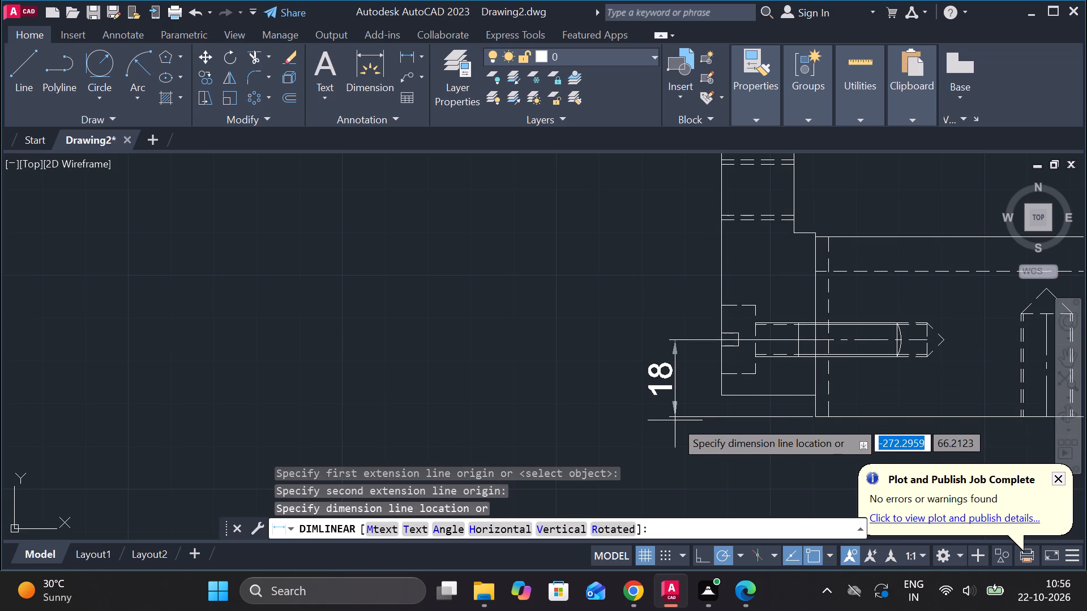
click(662, 421)
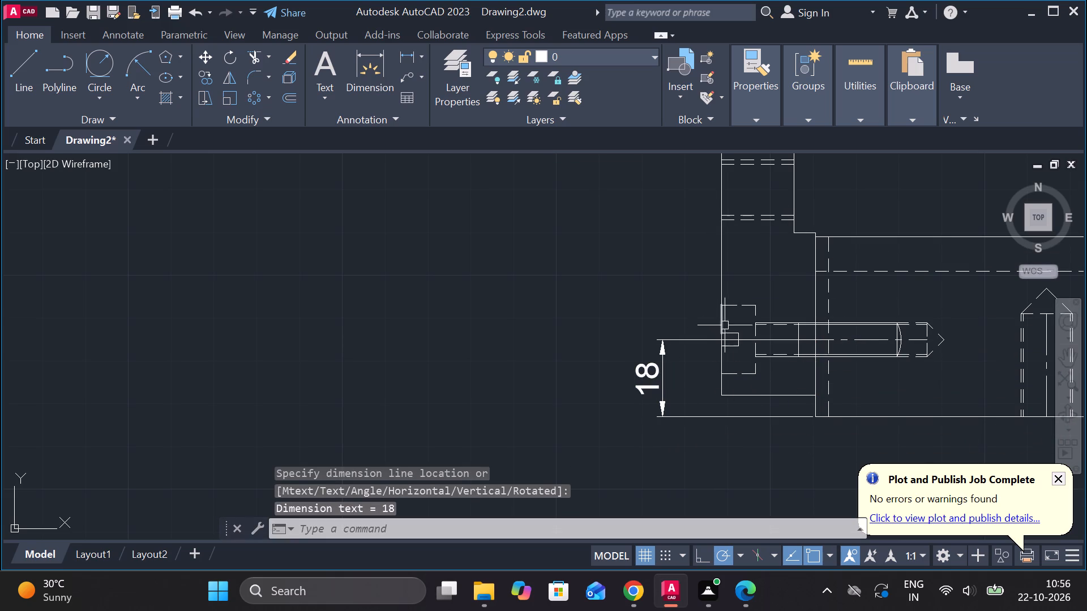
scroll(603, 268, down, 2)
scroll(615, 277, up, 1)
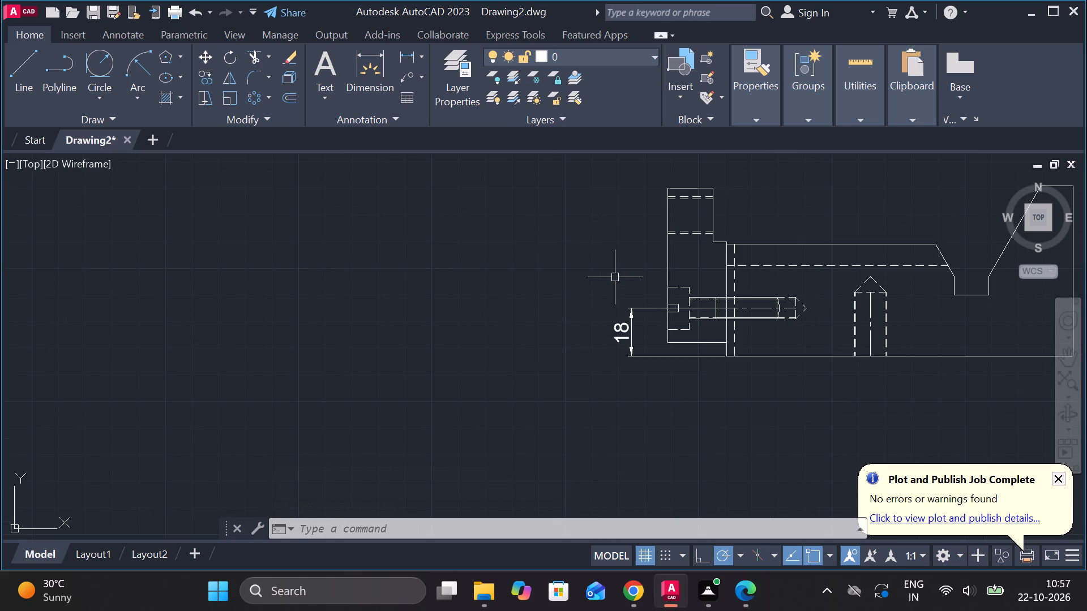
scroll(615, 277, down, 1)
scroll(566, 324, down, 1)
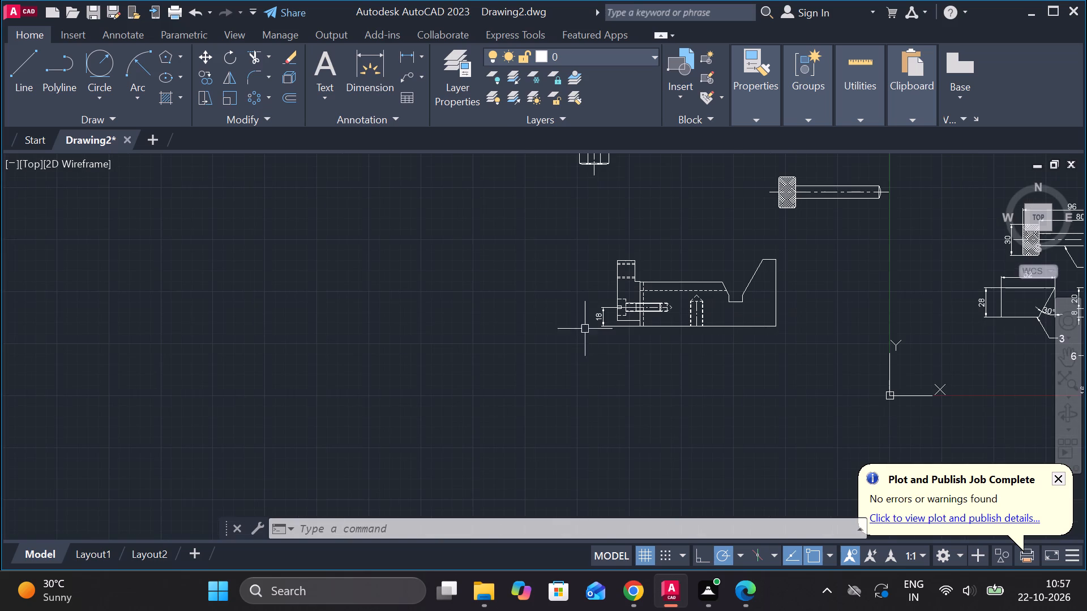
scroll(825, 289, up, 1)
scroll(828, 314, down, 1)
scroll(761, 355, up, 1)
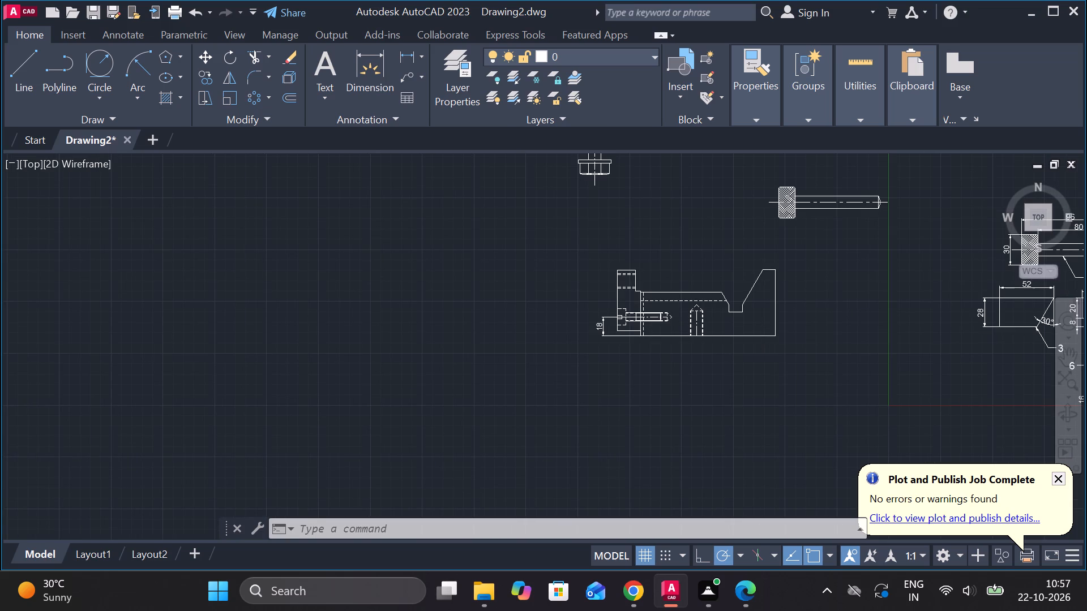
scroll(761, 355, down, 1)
Move the loose jaw outline with the sloped end to just above the block, beside the V-groove.
middle_drag(871, 364, 316, 363)
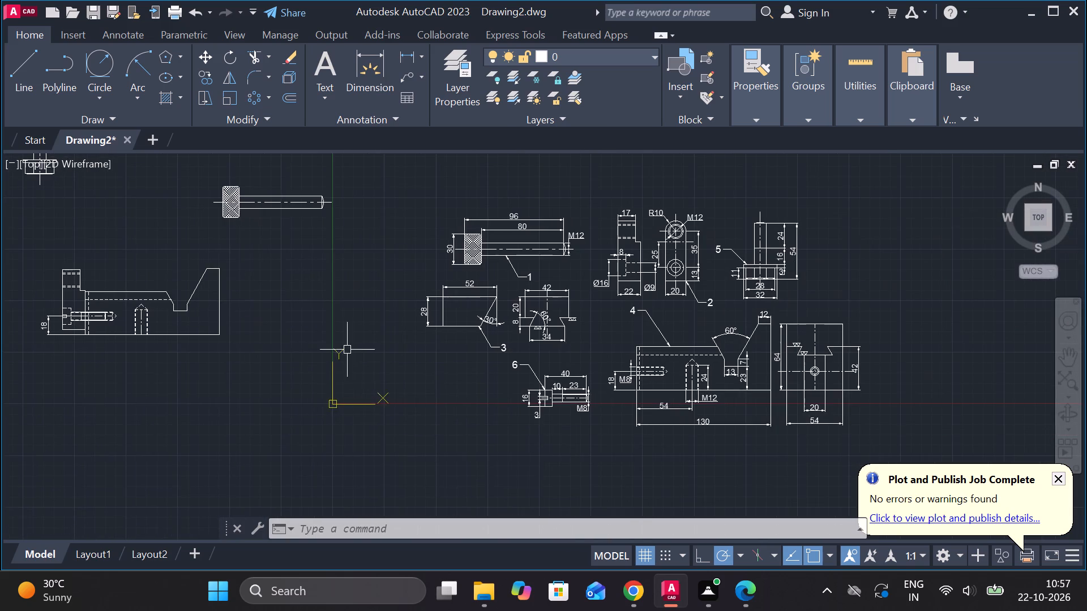
scroll(348, 329, up, 1)
middle_drag(468, 365, 696, 402)
scroll(585, 352, down, 1)
middle_drag(418, 293, 465, 386)
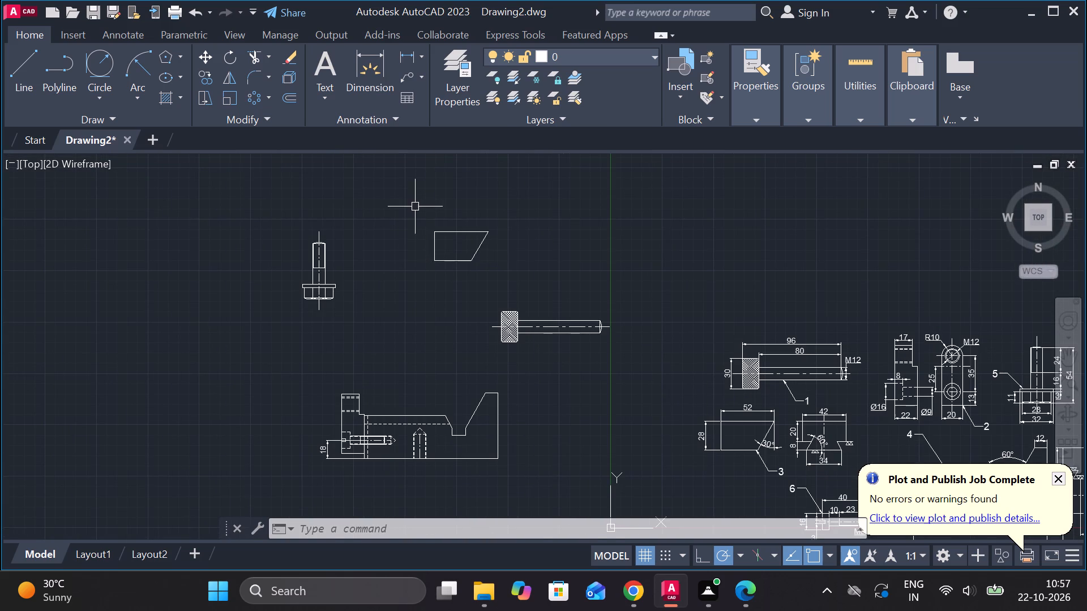
drag(415, 209, 454, 257)
click(592, 274)
key(m)
key(Return)
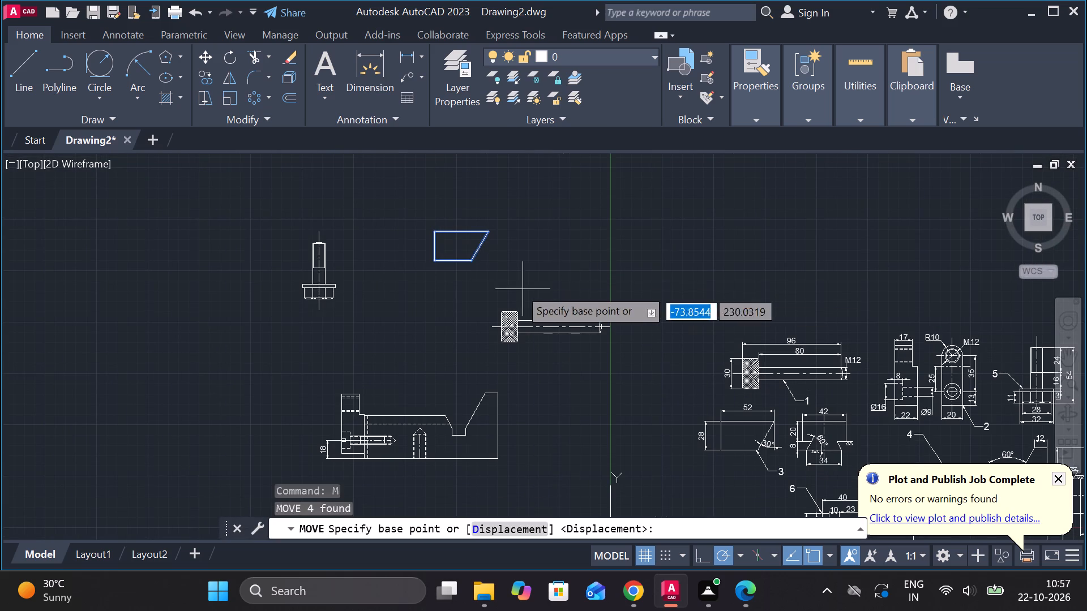
click(434, 252)
scroll(401, 350, up, 1)
middle_drag(409, 359, 412, 269)
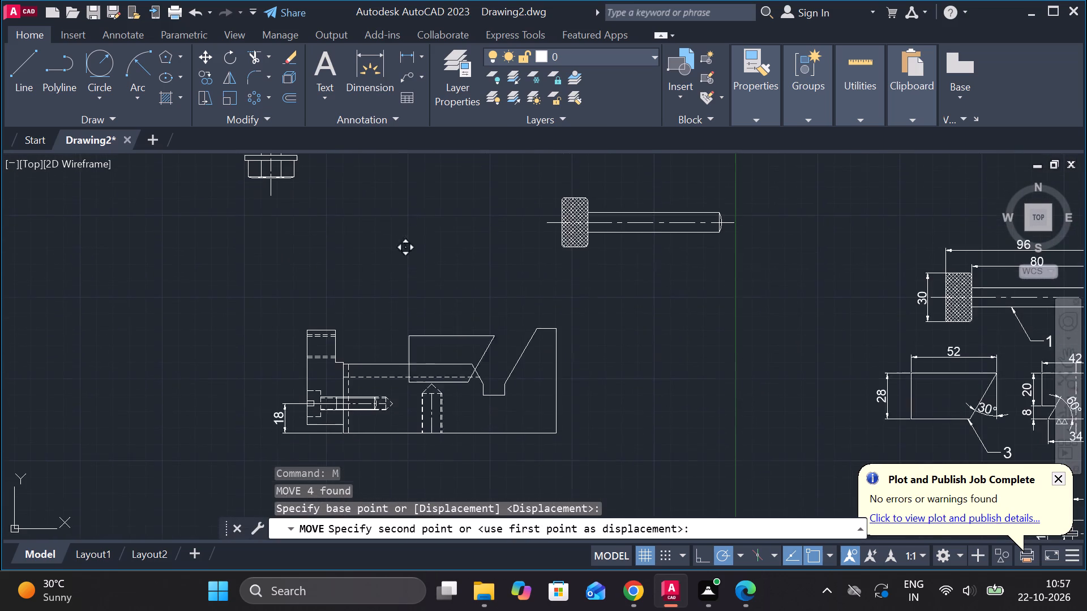
scroll(419, 301, up, 3)
middle_drag(483, 294, 492, 148)
scroll(519, 195, down, 1)
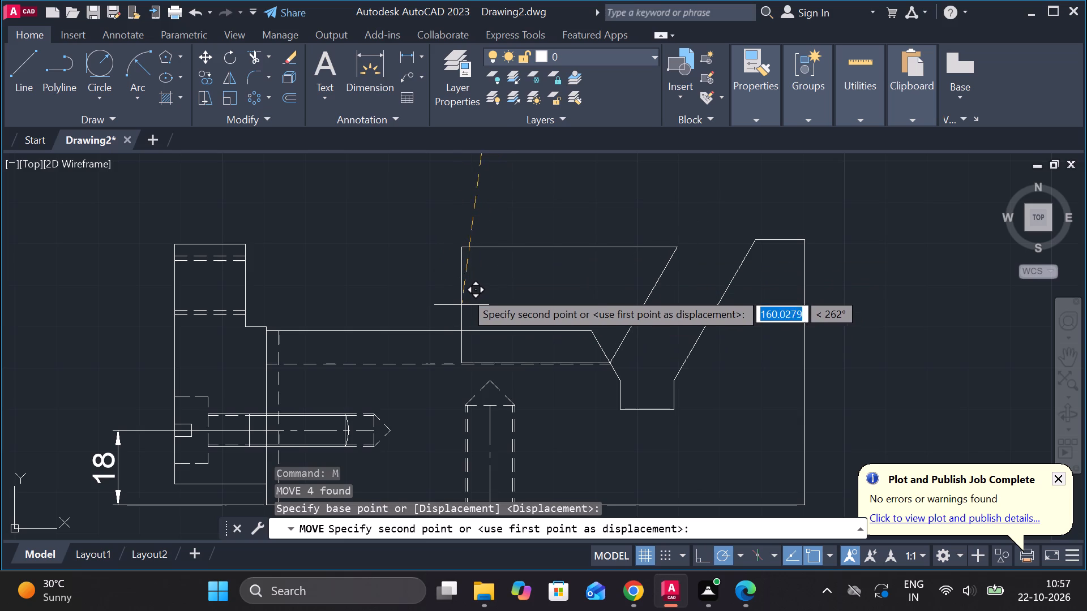
click(468, 242)
key(Escape)
Move the jaw outline so its lower sloped corner meets the dashed line's end on the block's V-groove.
click(430, 158)
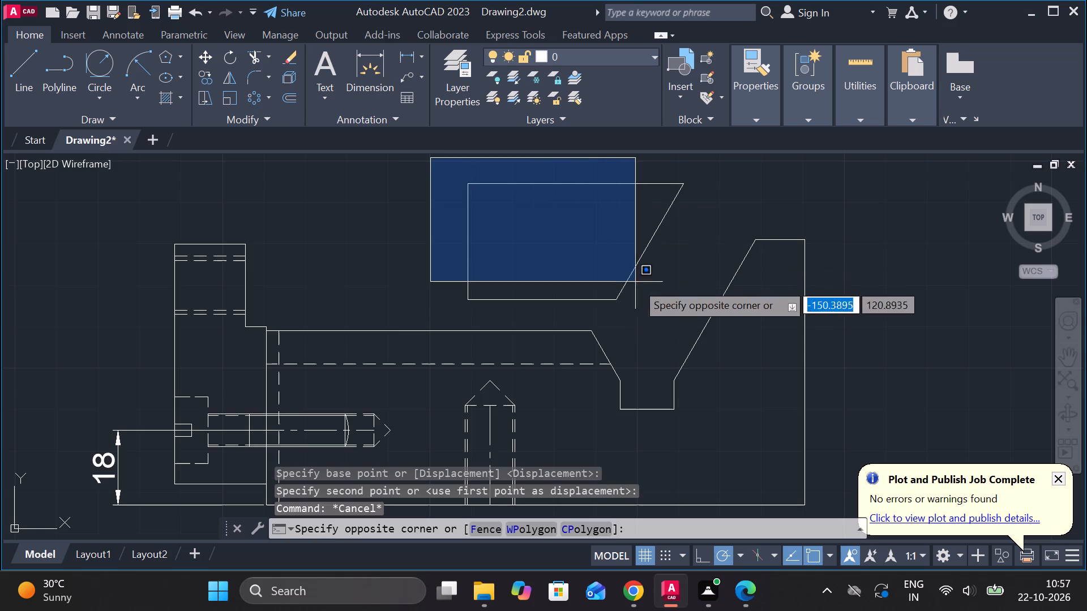
click(705, 310)
key(m)
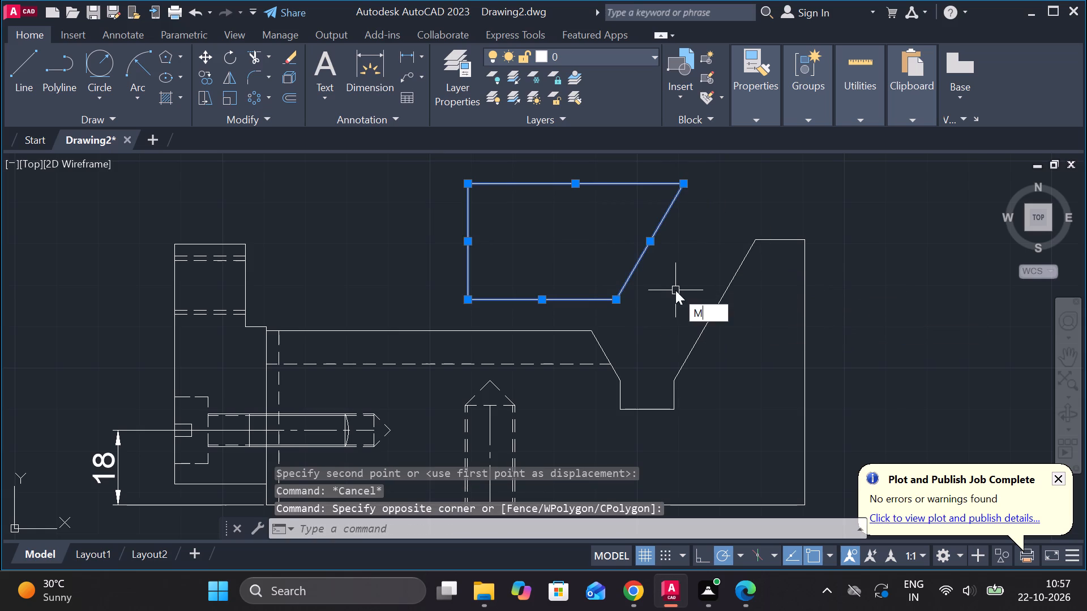
key(Return)
click(621, 301)
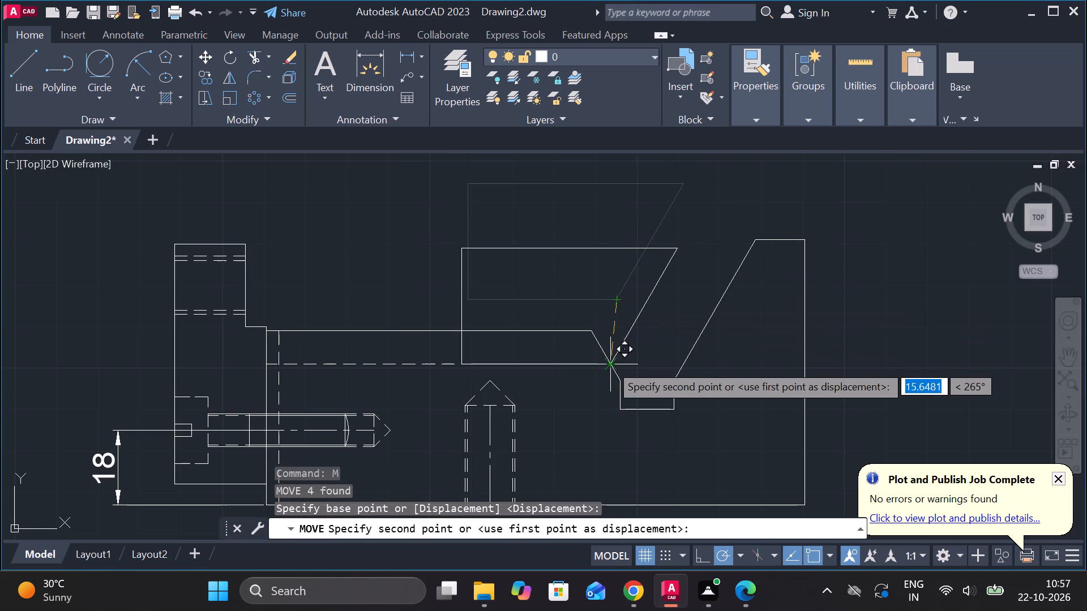
click(610, 364)
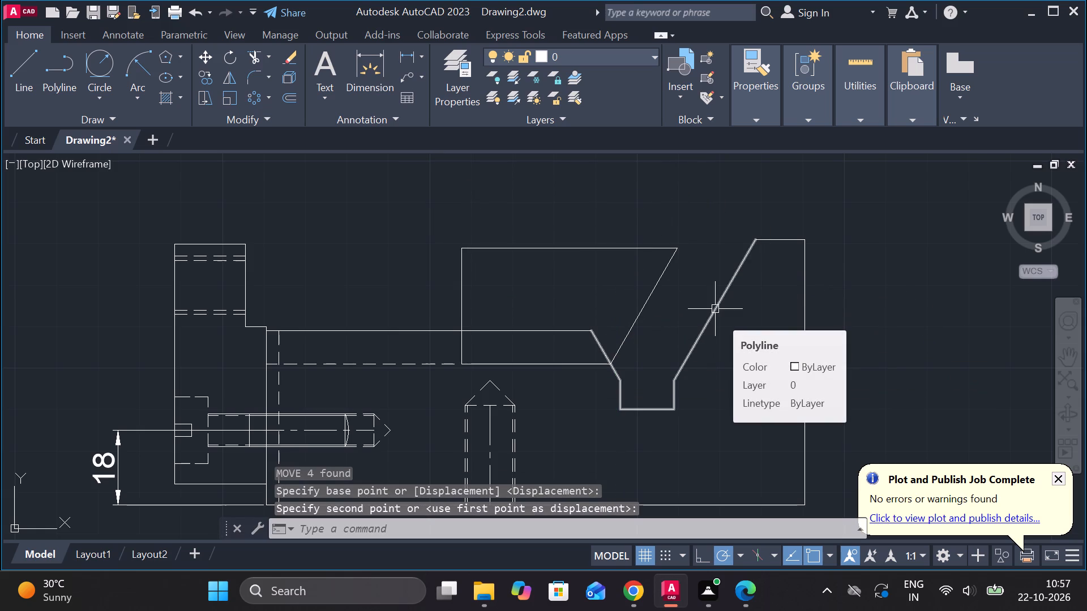
Move the knurled screw by its tip from its loose position to just above the stepped plate and jaw.
scroll(699, 304, down, 1)
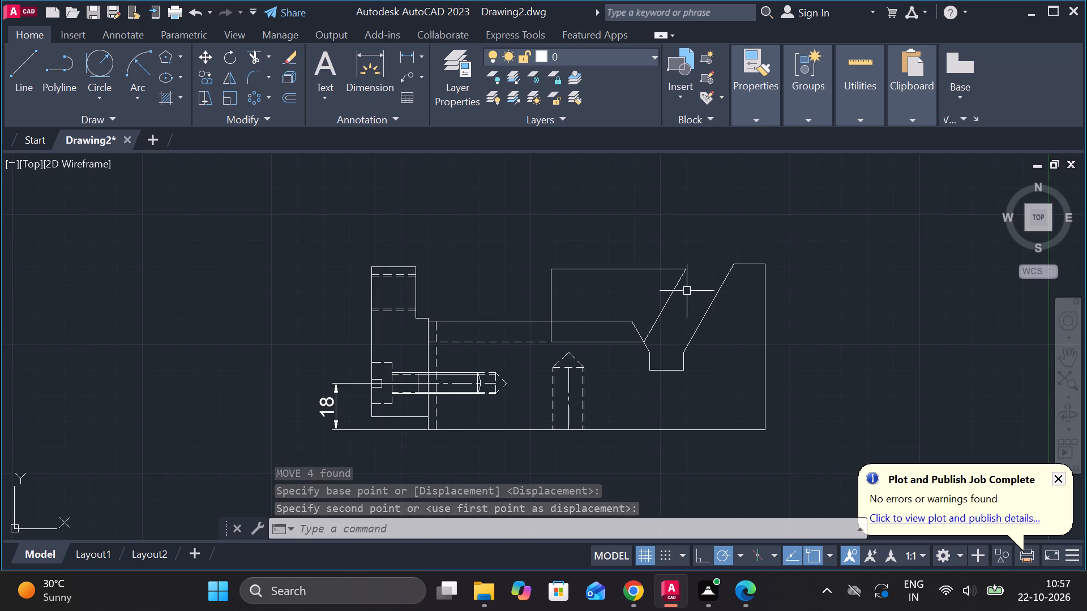
middle_drag(525, 265, 568, 243)
scroll(575, 222, down, 2)
middle_drag(744, 219, 726, 259)
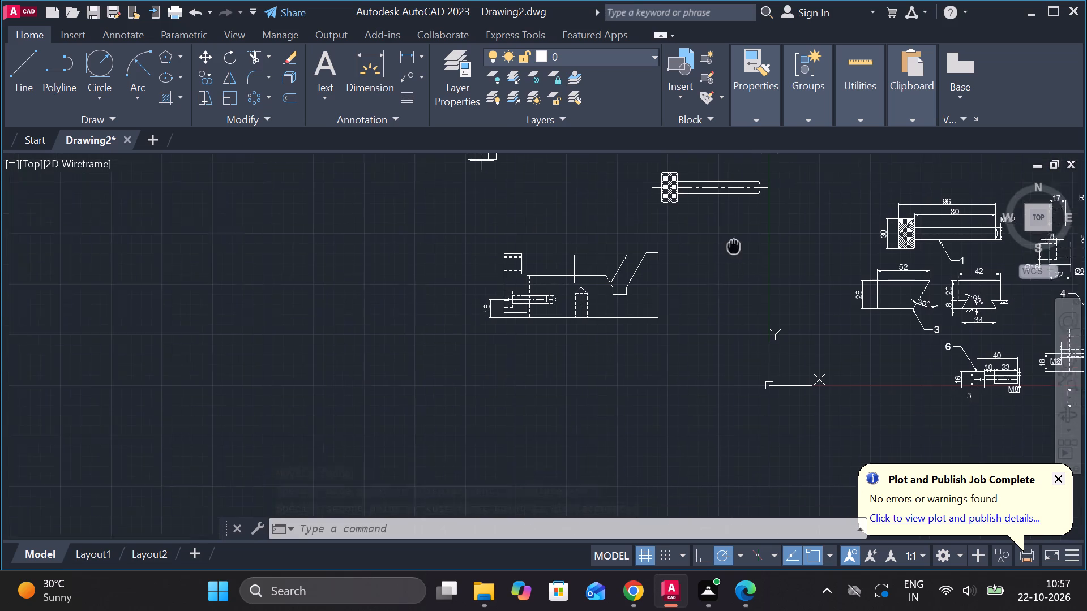
middle_drag(726, 259, 725, 260)
click(602, 162)
click(768, 258)
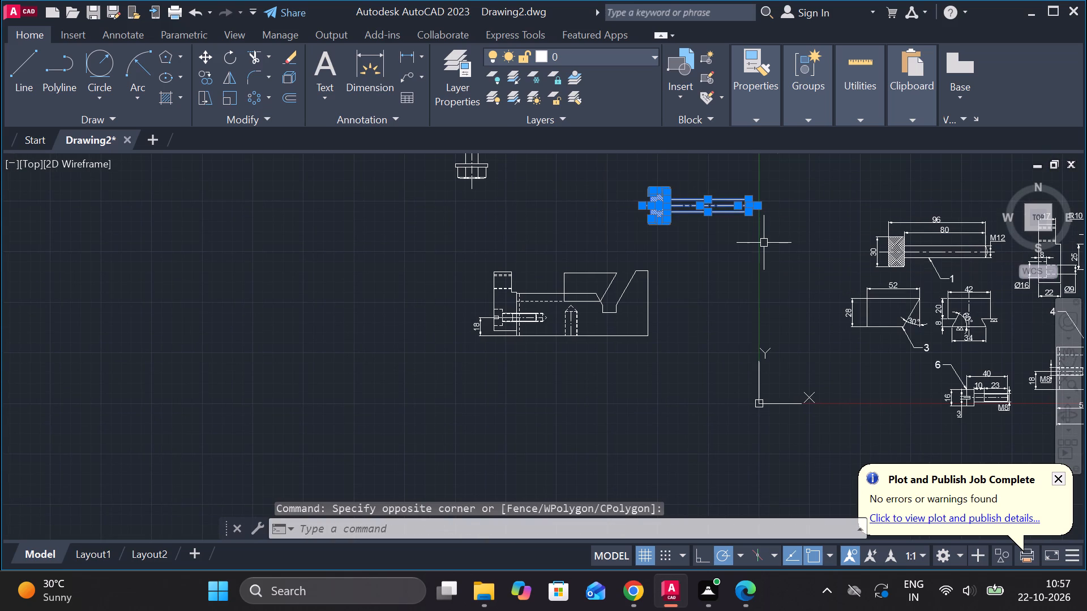
key(m)
key(Return)
scroll(762, 163, up, 3)
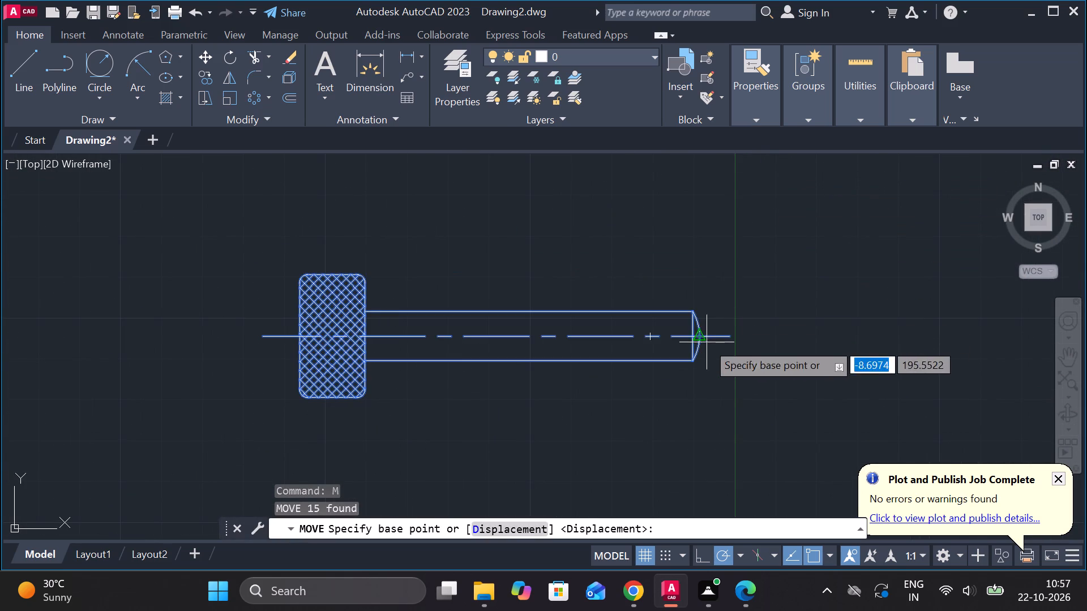
click(705, 341)
scroll(705, 341, down, 2)
middle_drag(675, 350, 778, 165)
scroll(371, 217, up, 2)
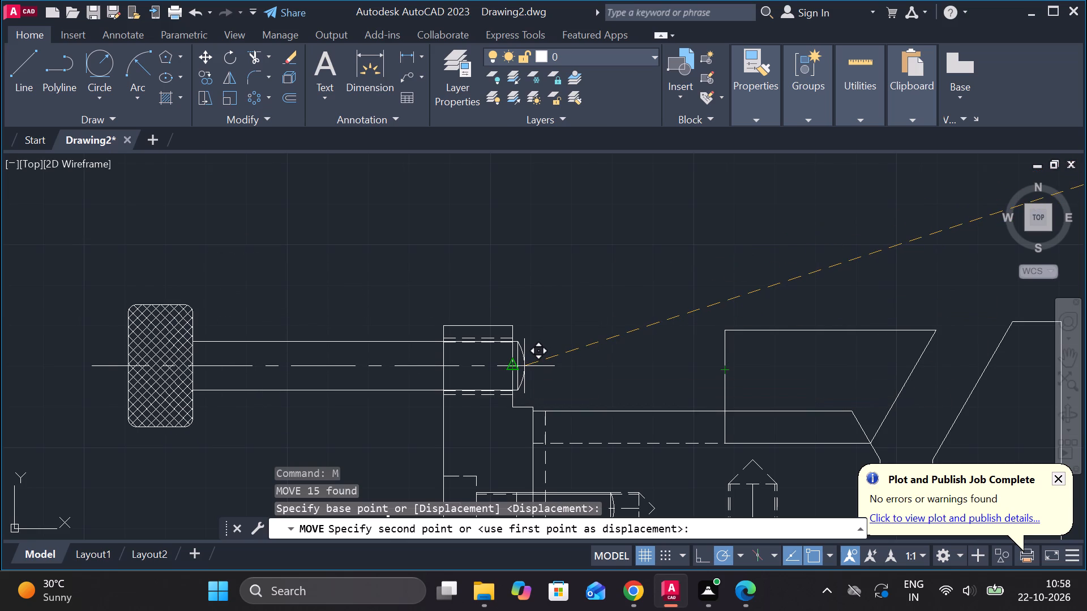
scroll(524, 366, up, 3)
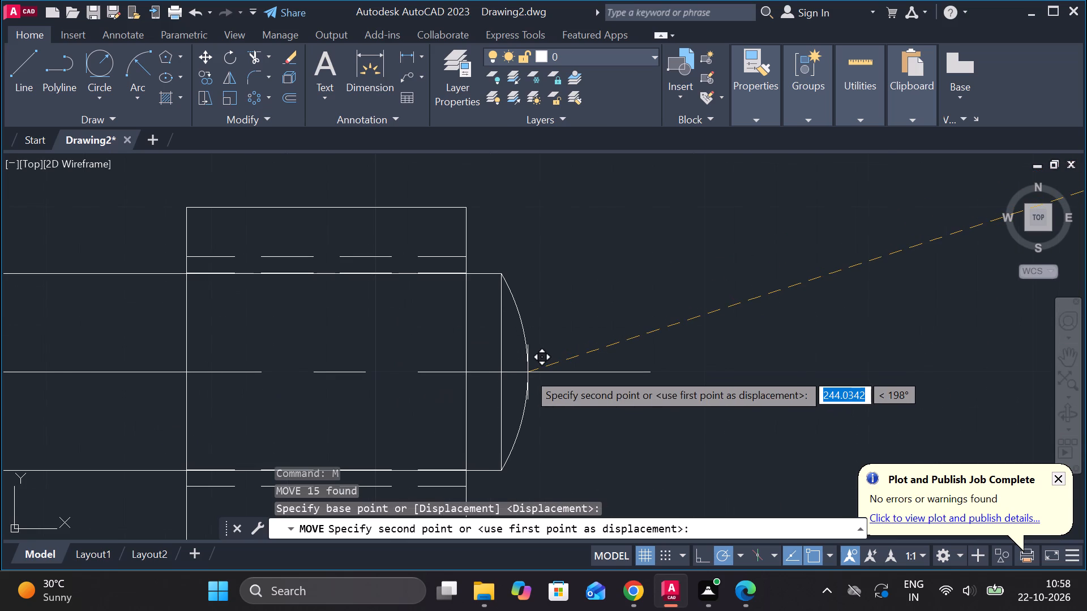
scroll(528, 372, down, 3)
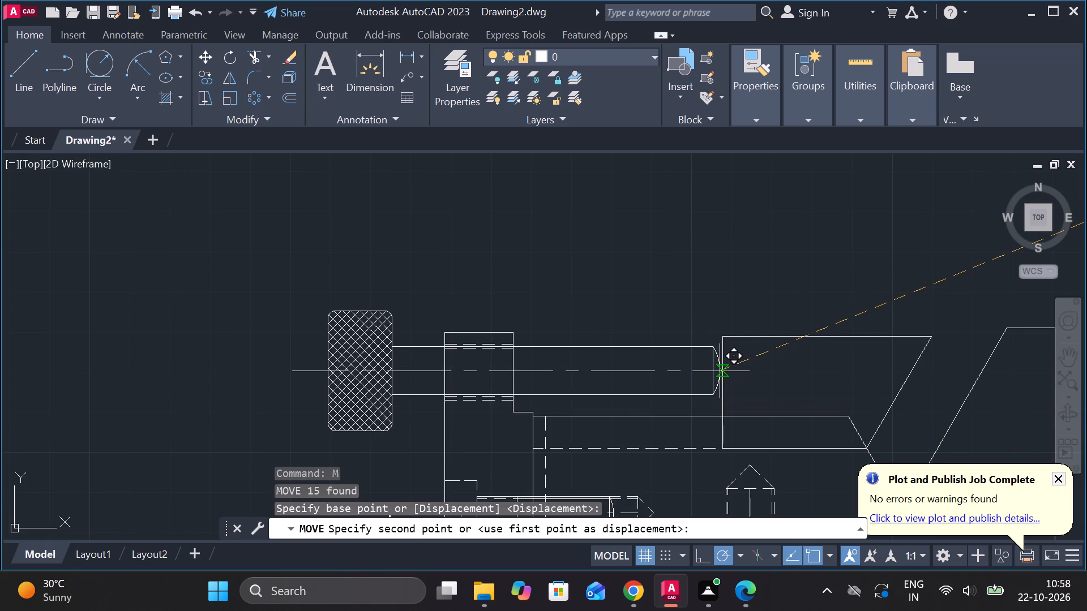
click(653, 222)
key(Escape)
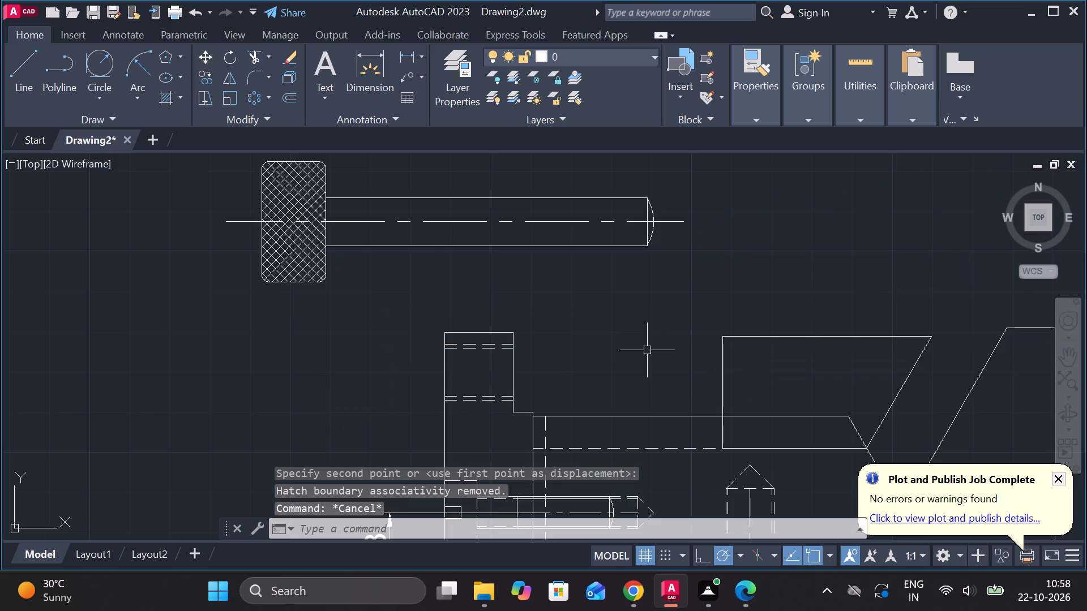
Draw a horizontal construction line about 58 long from the stepped plate's hole axis at its inner face to past the jaw's face.
key(l)
key(Return)
click(520, 368)
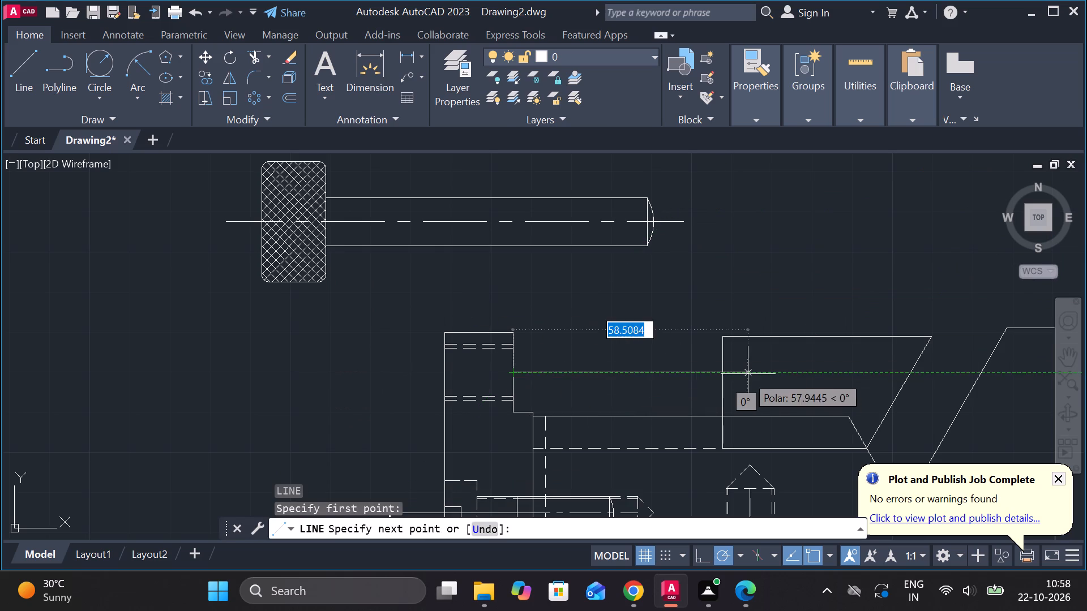
click(748, 374)
key(Escape)
Move the knurled screw so its tip touches the jaw's vertical face where the construction line crosses it.
scroll(614, 319, down, 1)
drag(313, 209, 324, 213)
click(698, 306)
key(m)
key(Return)
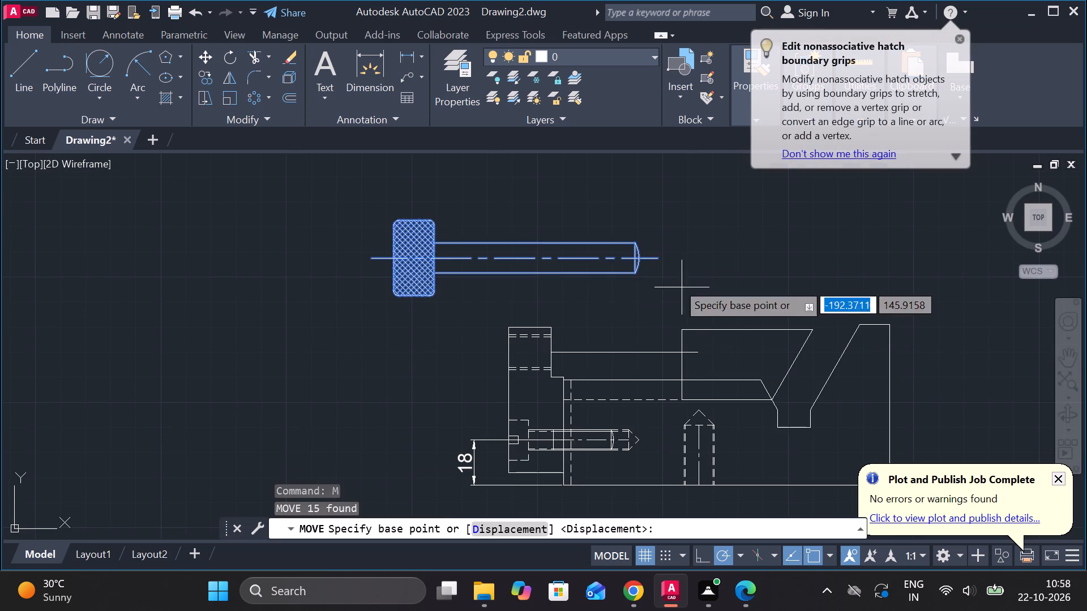
scroll(654, 261, up, 1)
click(627, 259)
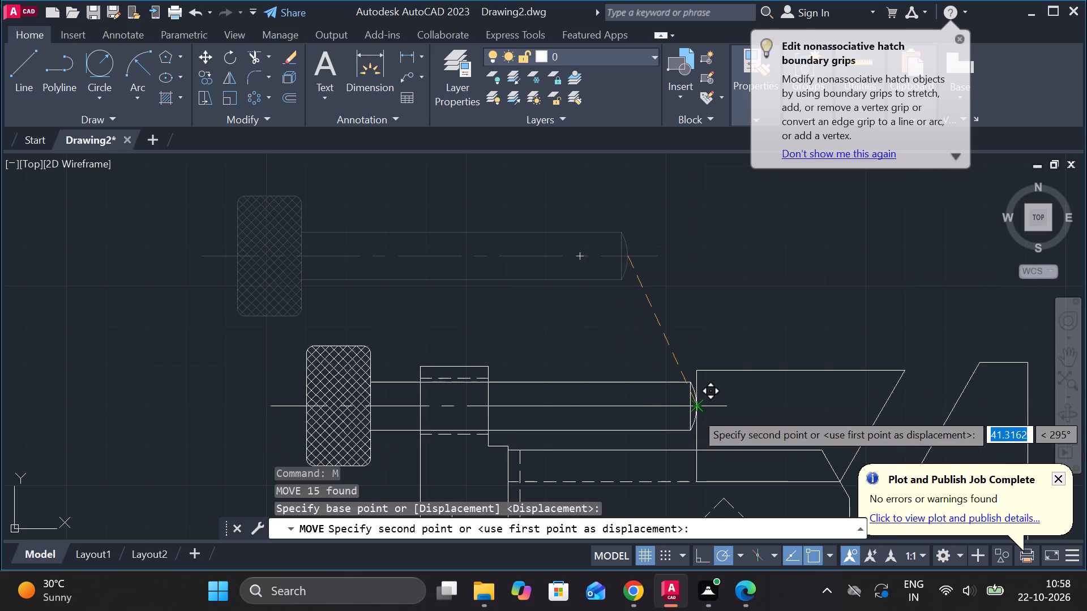
click(695, 412)
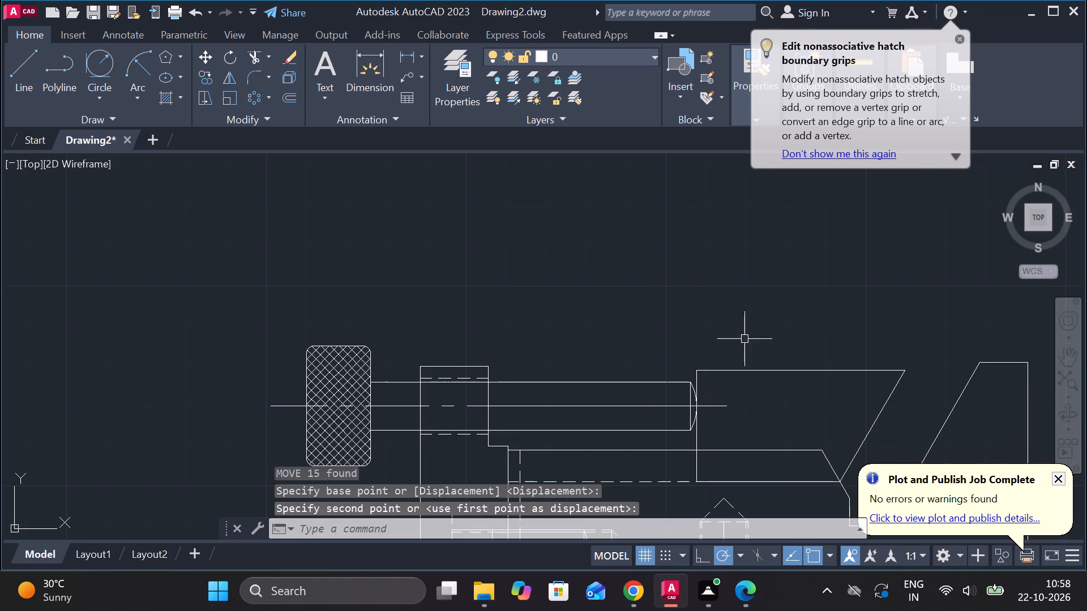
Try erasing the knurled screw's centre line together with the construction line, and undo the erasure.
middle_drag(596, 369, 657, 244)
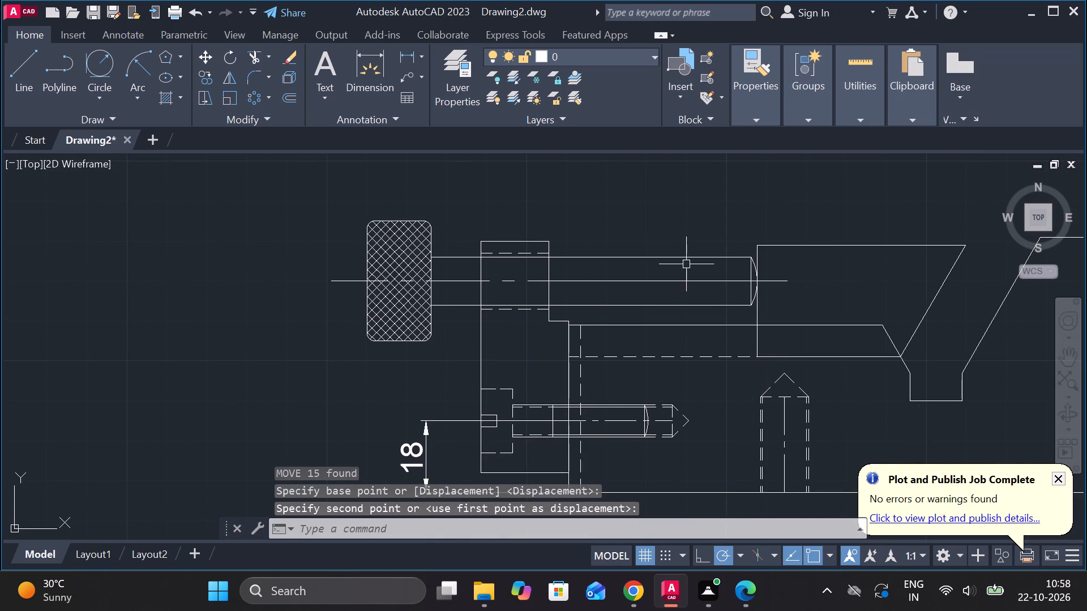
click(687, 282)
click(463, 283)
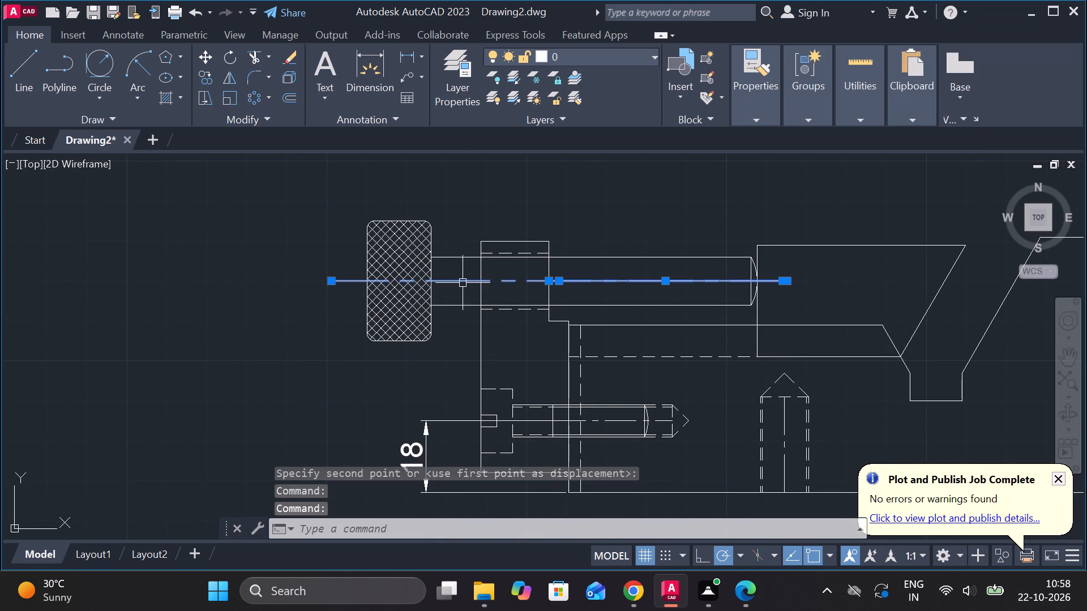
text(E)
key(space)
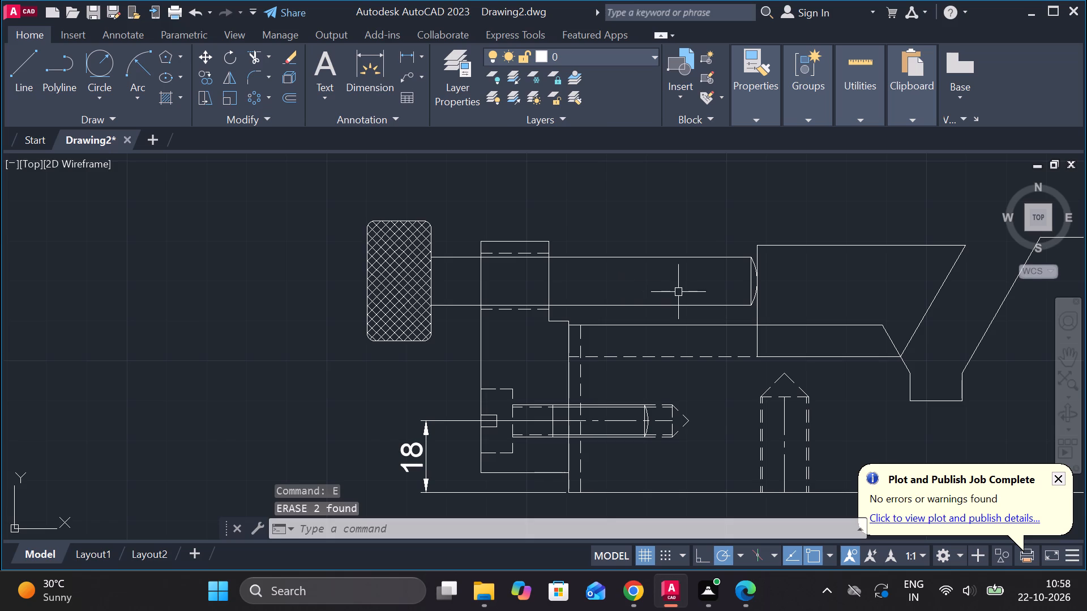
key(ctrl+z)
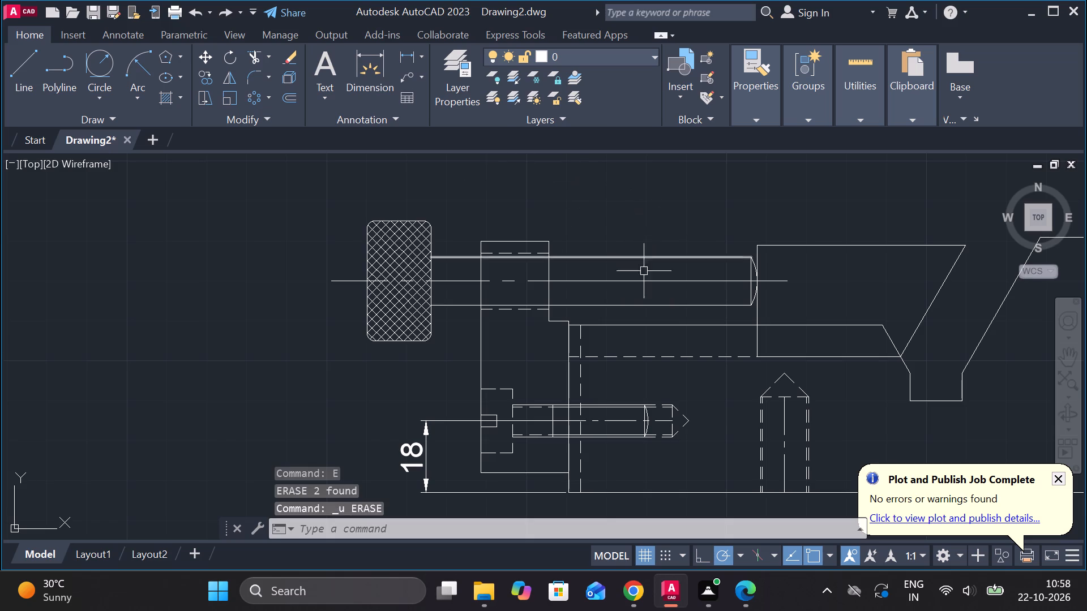
Erase only the construction line overlapping the knurled screw's centre line.
click(643, 277)
text(E)
key(space)
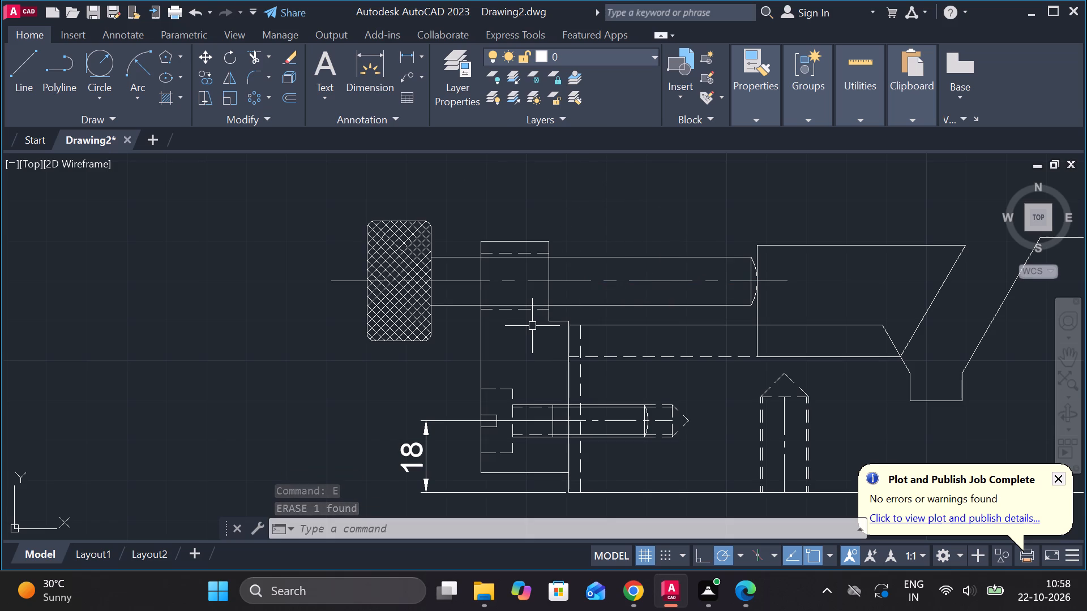
Erase the two outer dashed thread lines above and below the knurled screw in the stepped plate.
click(511, 250)
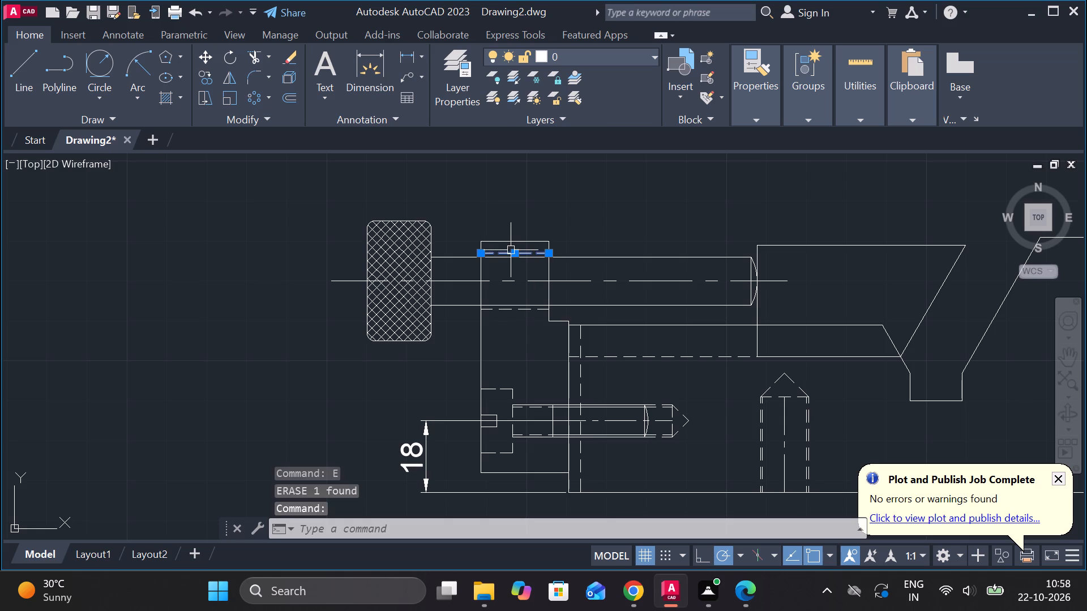
click(506, 308)
text(E)
key(space)
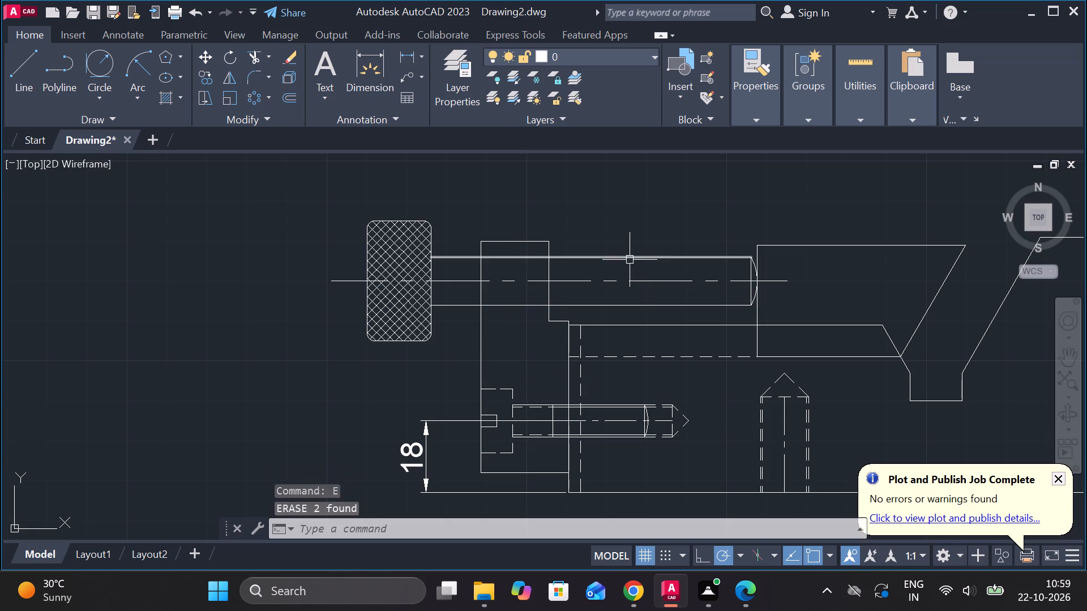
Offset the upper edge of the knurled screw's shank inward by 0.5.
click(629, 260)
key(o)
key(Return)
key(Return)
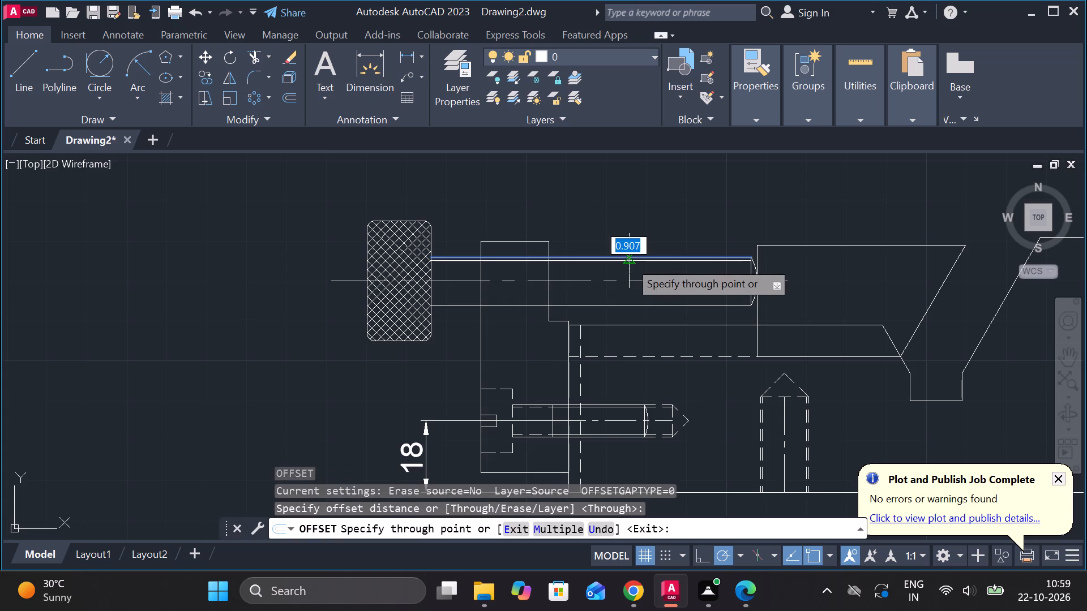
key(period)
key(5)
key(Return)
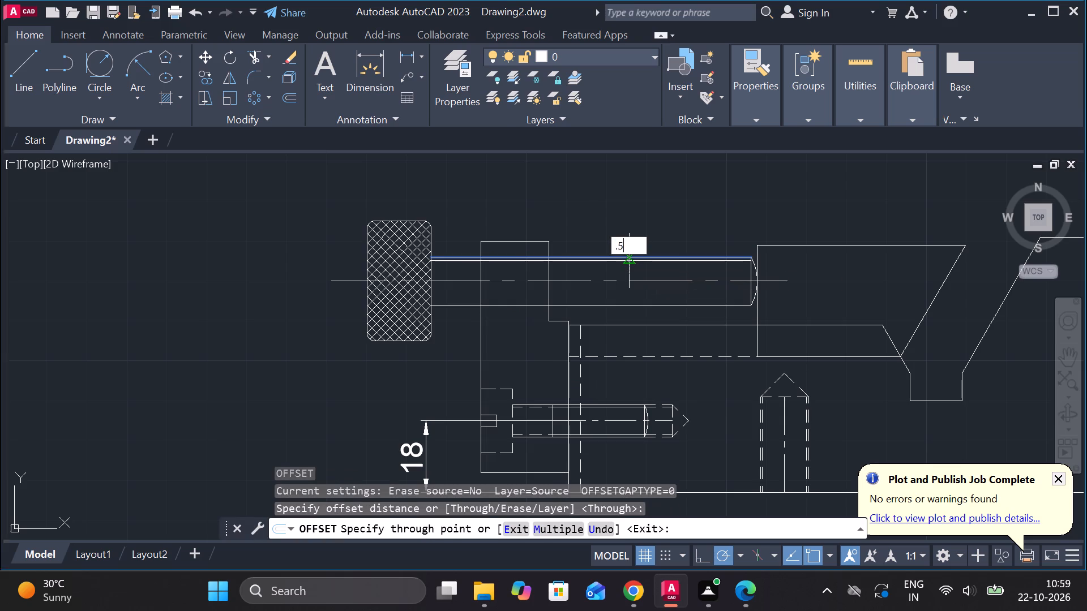
Offset the lower and upper outer edges of the knurled screw's shank inward by 1 as thread lines.
click(631, 303)
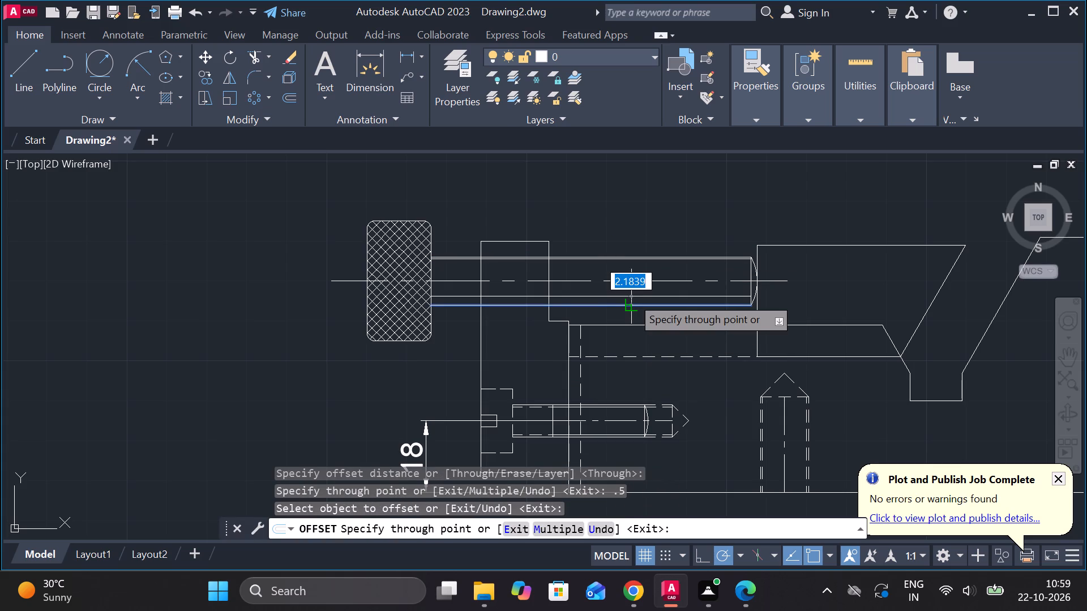
text(1)
key(space)
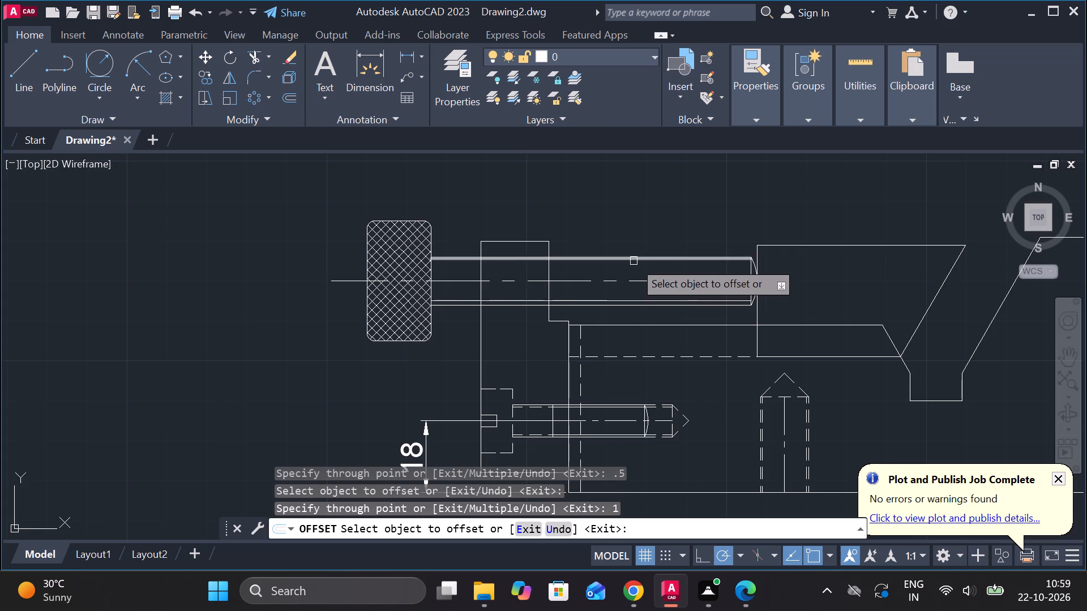
scroll(634, 260, up, 2)
click(619, 253)
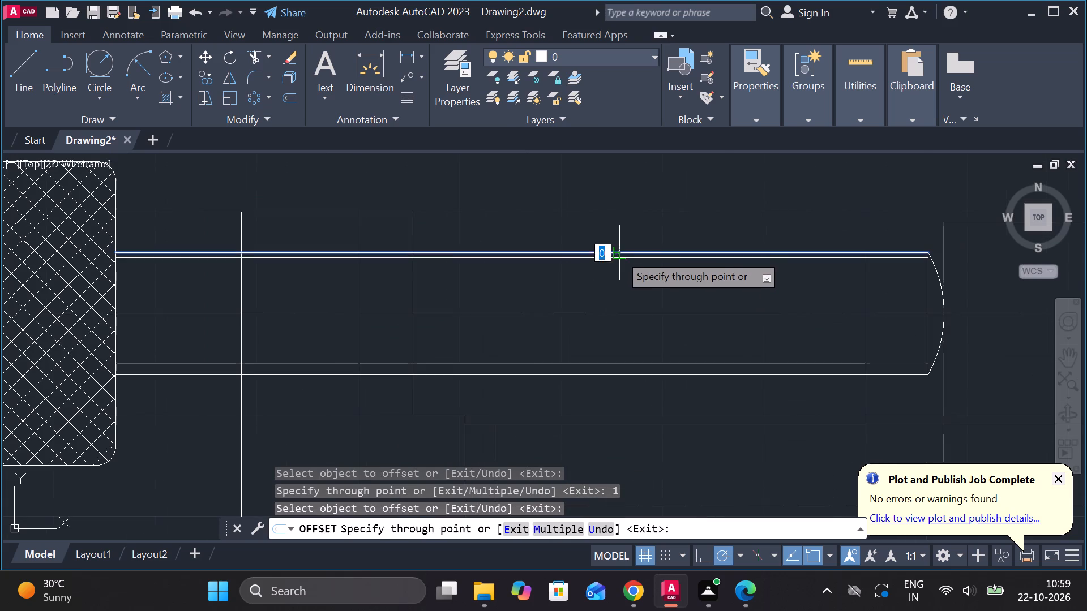
scroll(613, 266, up, 1)
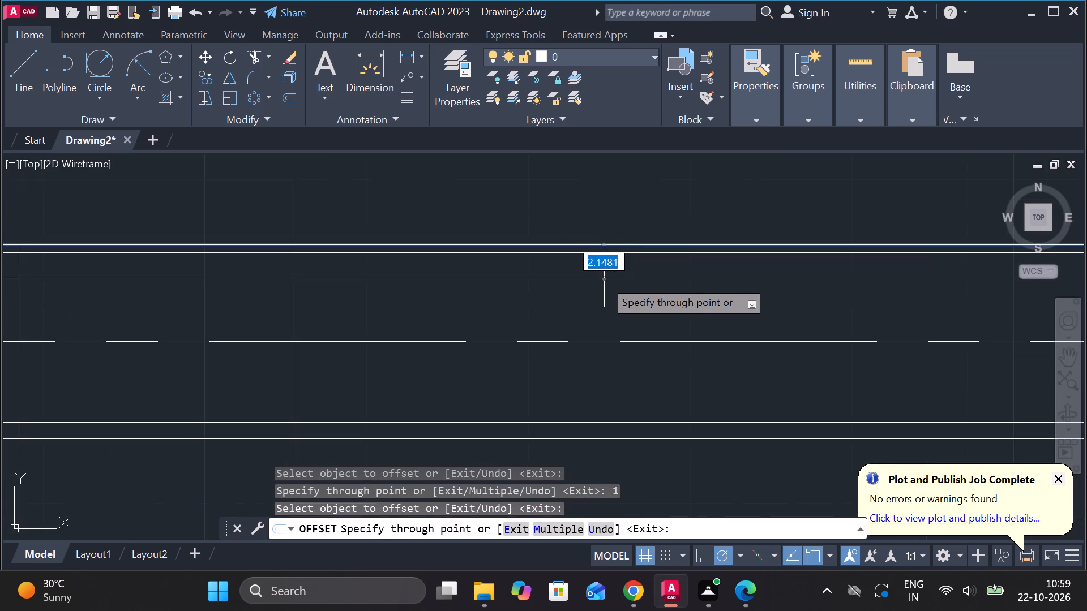
text(1)
key(space)
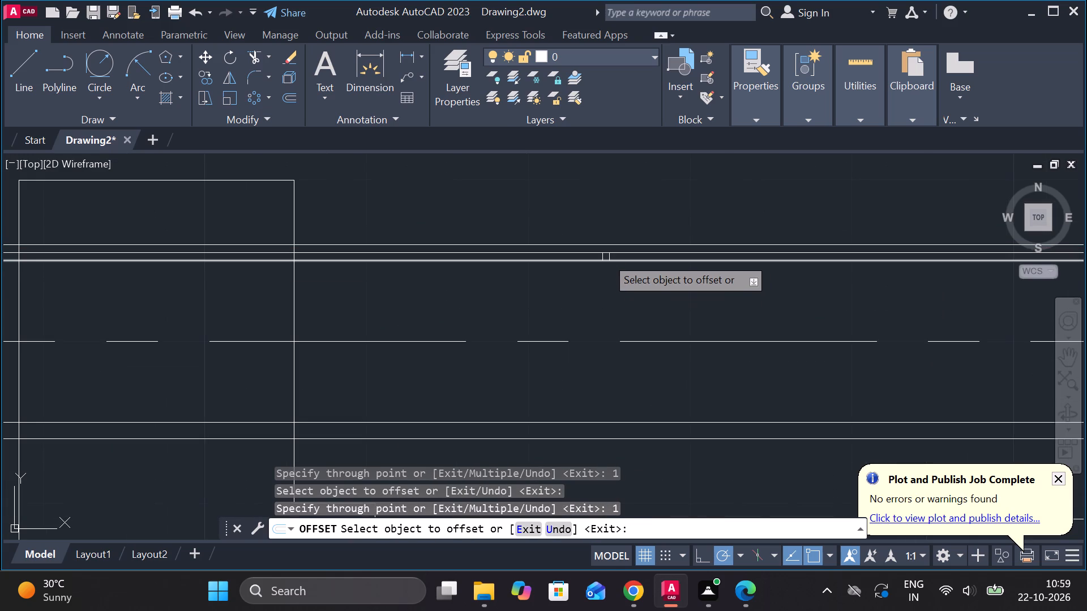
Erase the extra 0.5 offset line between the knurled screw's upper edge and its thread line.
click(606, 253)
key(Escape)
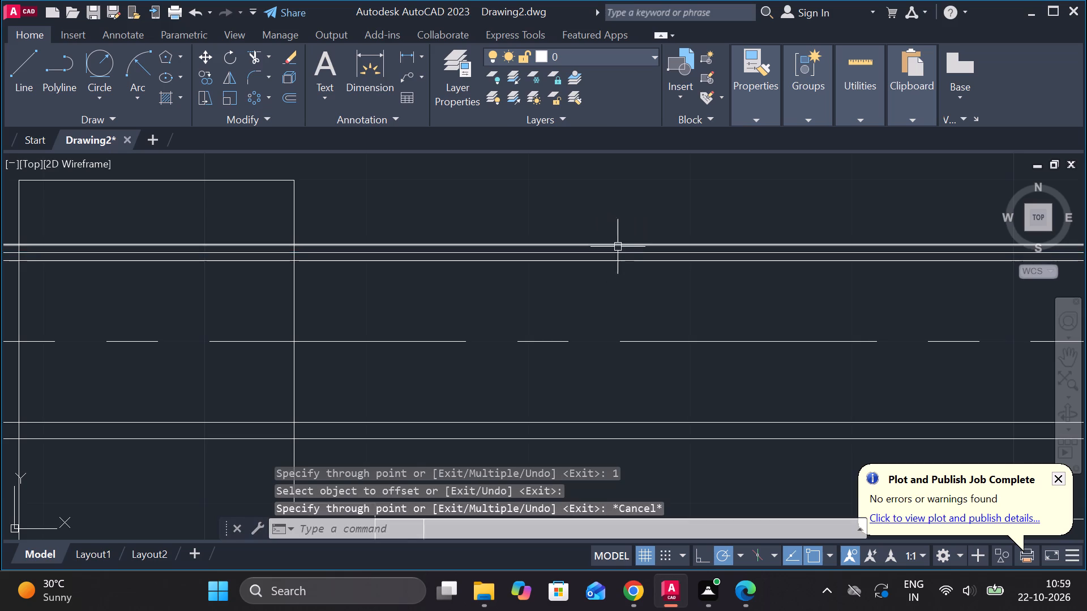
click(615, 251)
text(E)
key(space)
Trim the knurled screw's edge and thread lines inside the stepped plate, leaving its centre line.
scroll(628, 226, down, 3)
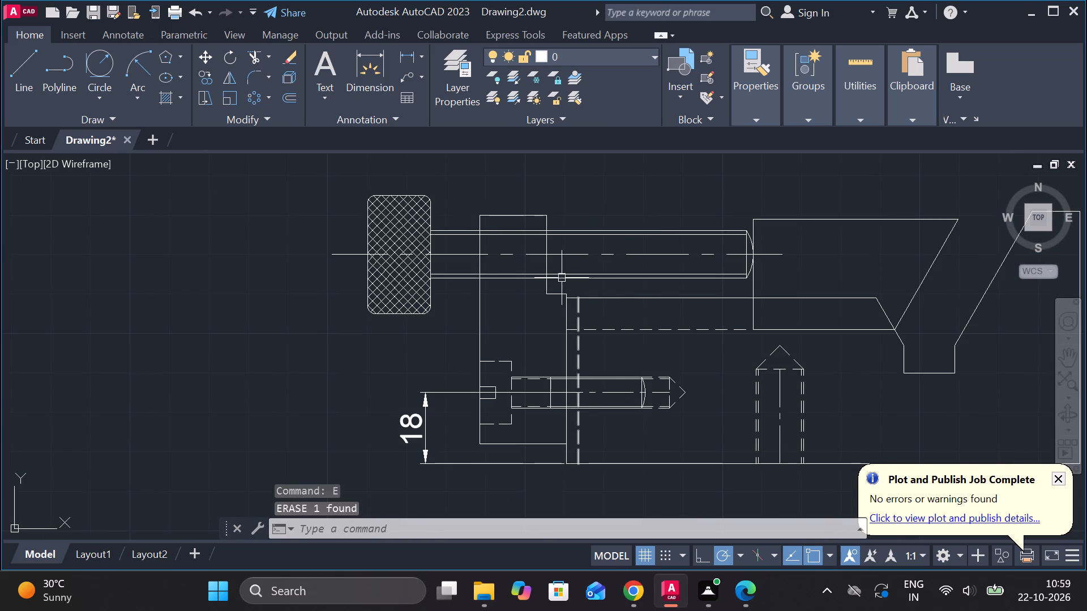
text(TR)
key(space)
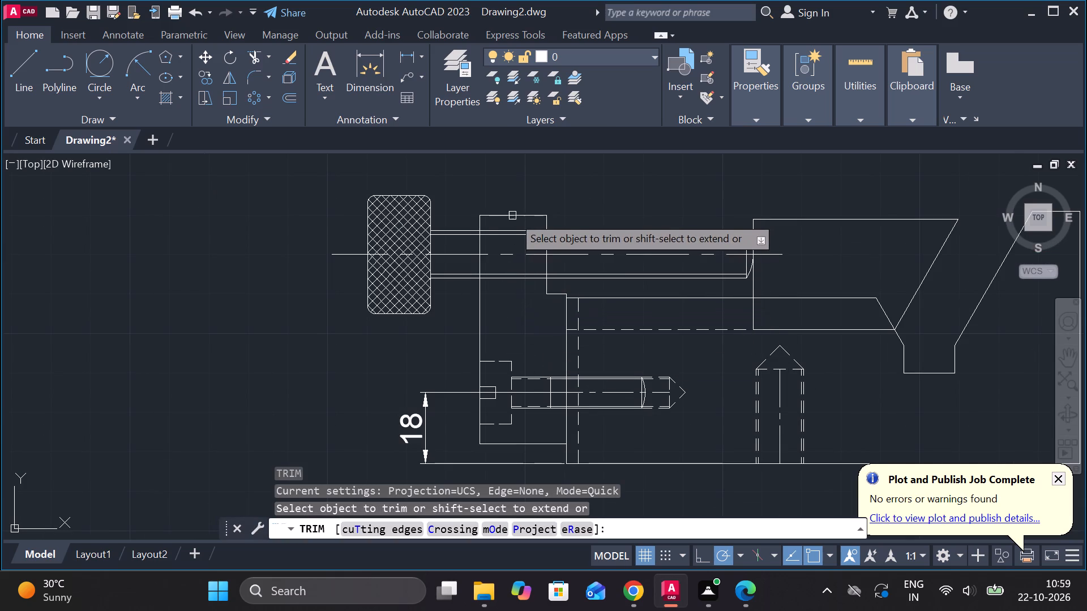
drag(512, 227, 510, 283)
click(513, 296)
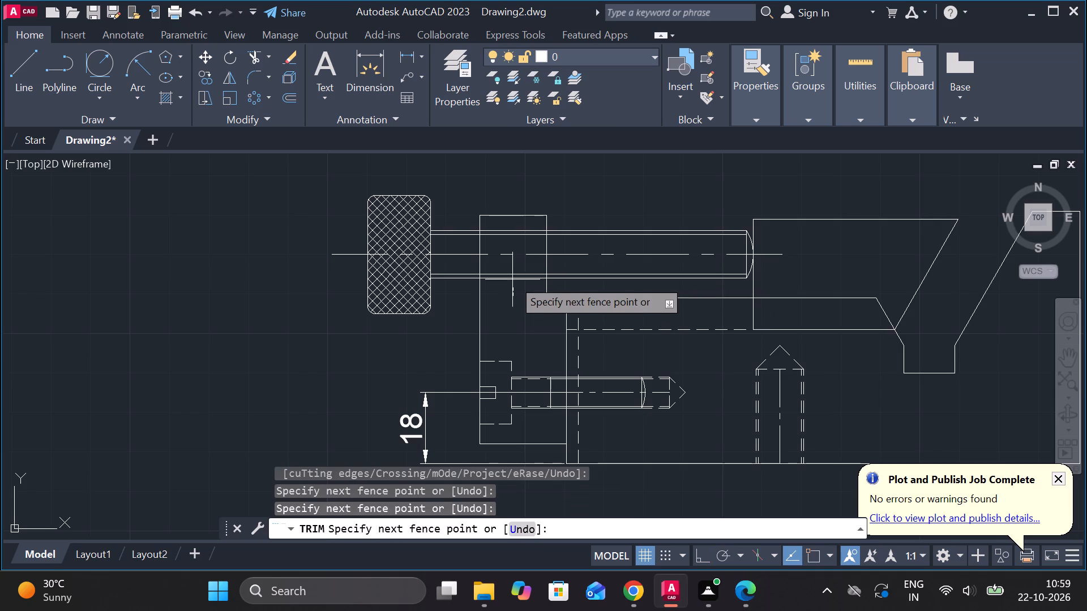
click(512, 273)
click(510, 234)
click(510, 233)
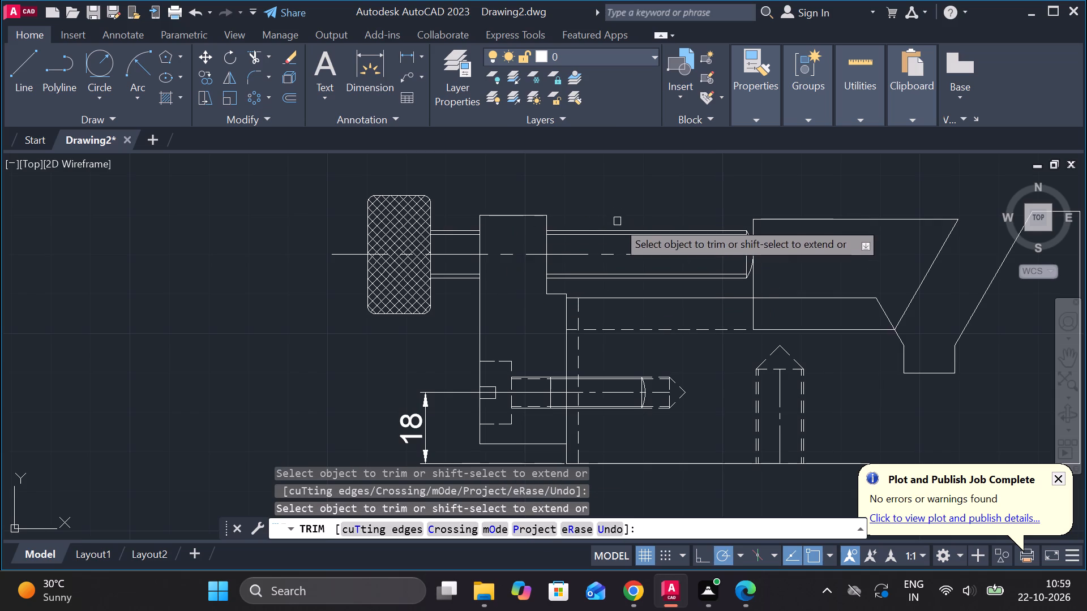
scroll(664, 304, down, 2)
middle_drag(700, 384, 572, 373)
key(Escape)
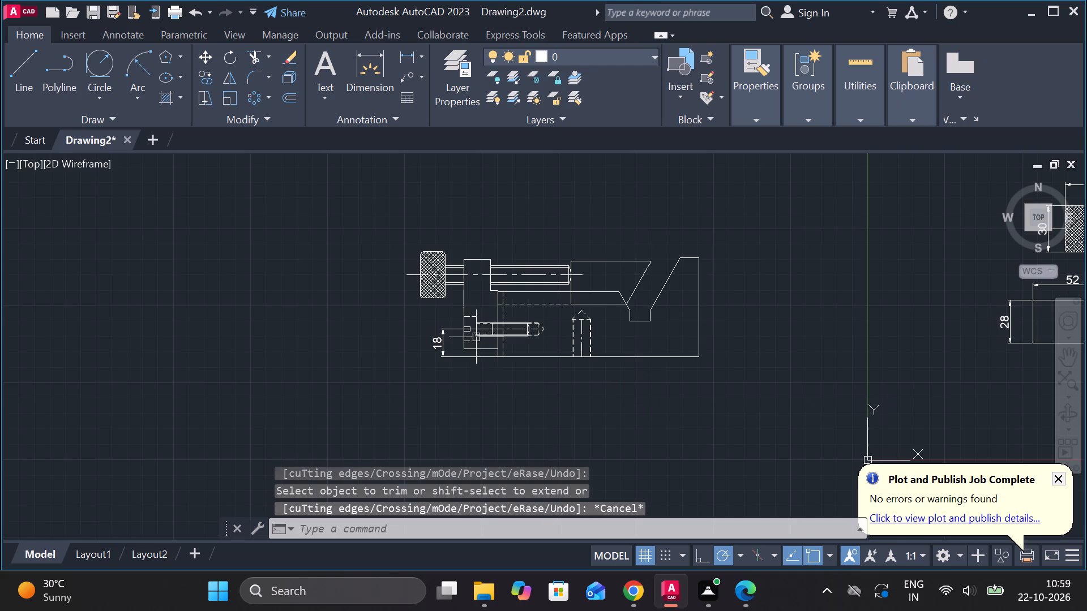
Add a vertical linear dimension between the knurled screw's axis and the lower fixing screw's axis at the plate's outer face.
scroll(450, 354, up, 1)
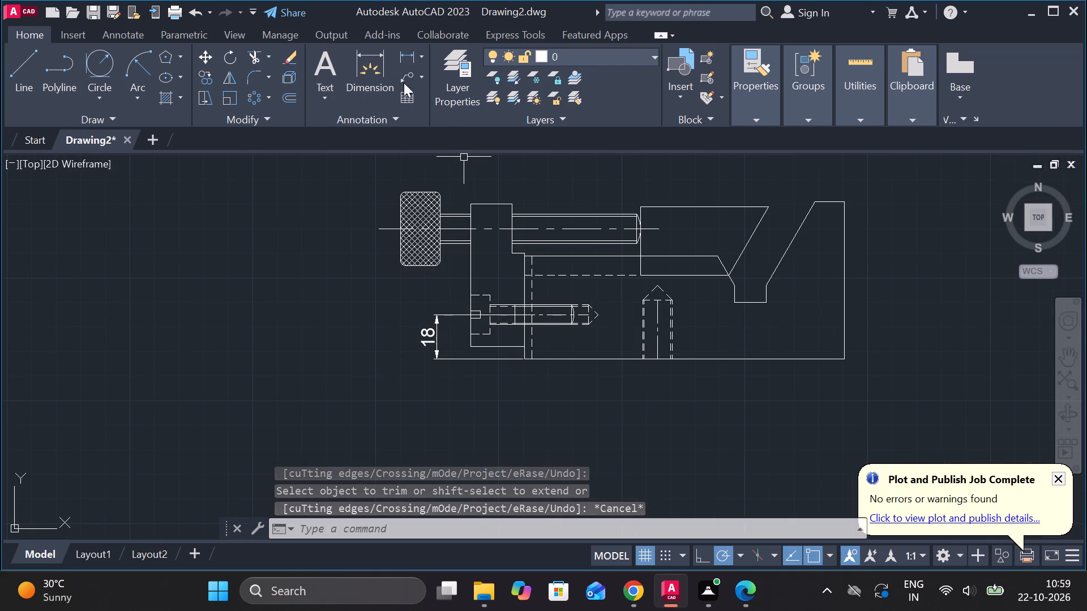
click(400, 58)
scroll(496, 220, up, 3)
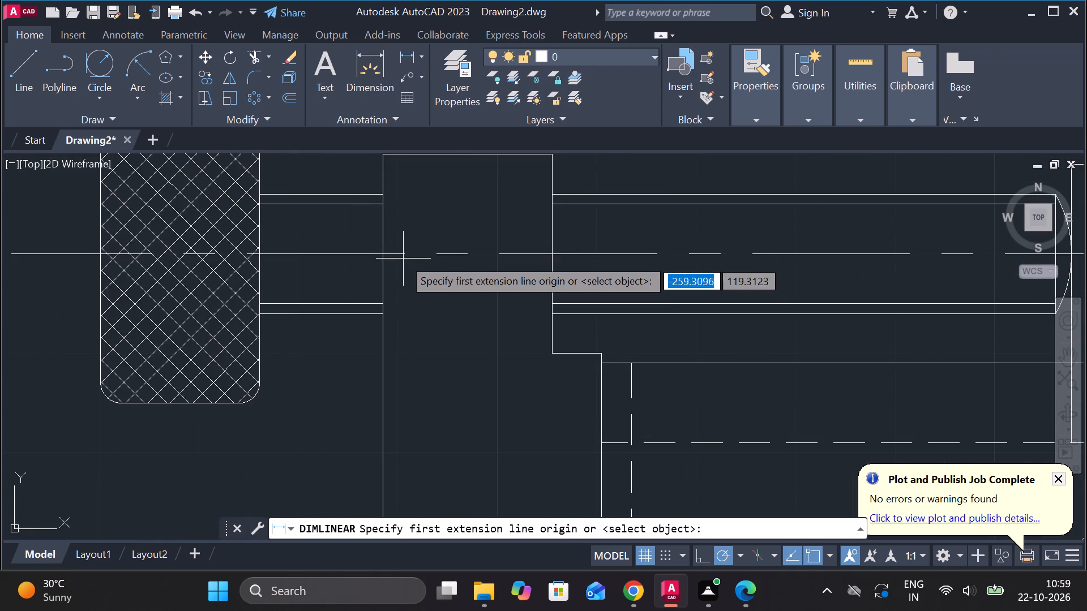
click(387, 256)
scroll(404, 310, down, 2)
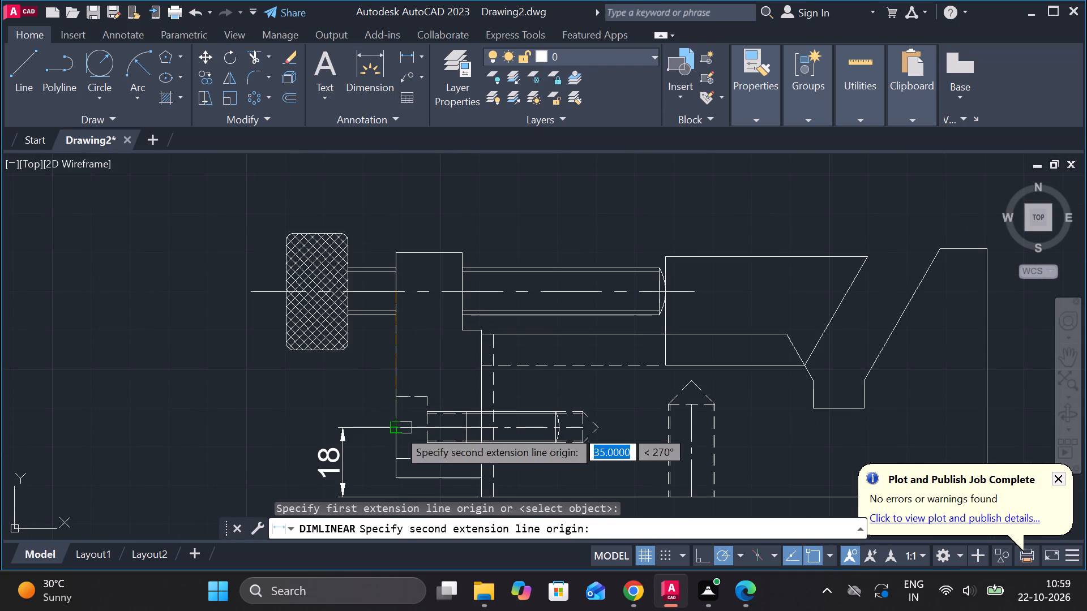
click(398, 429)
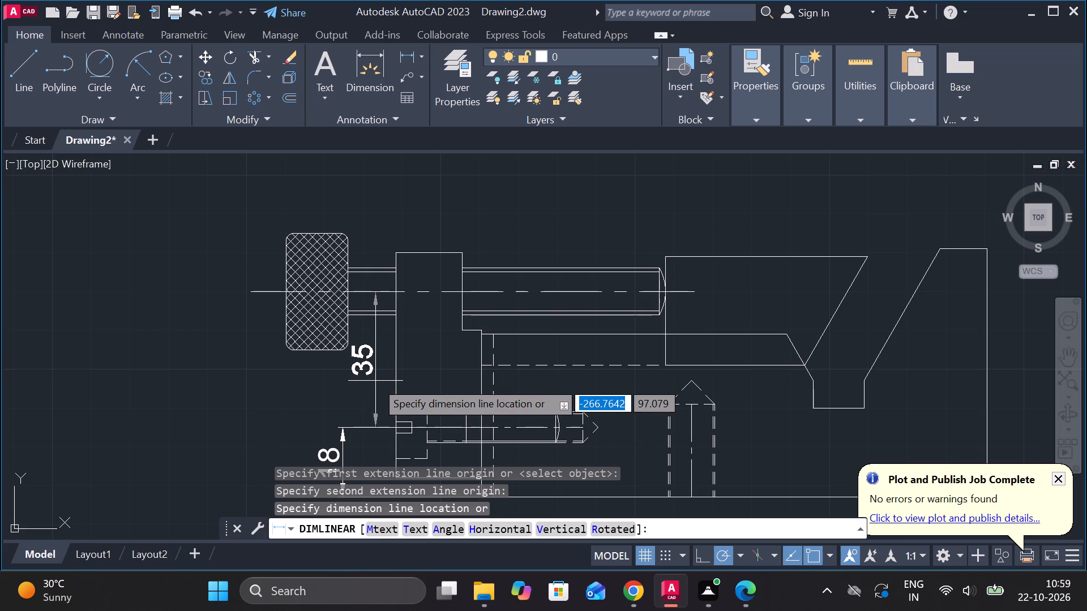
click(375, 381)
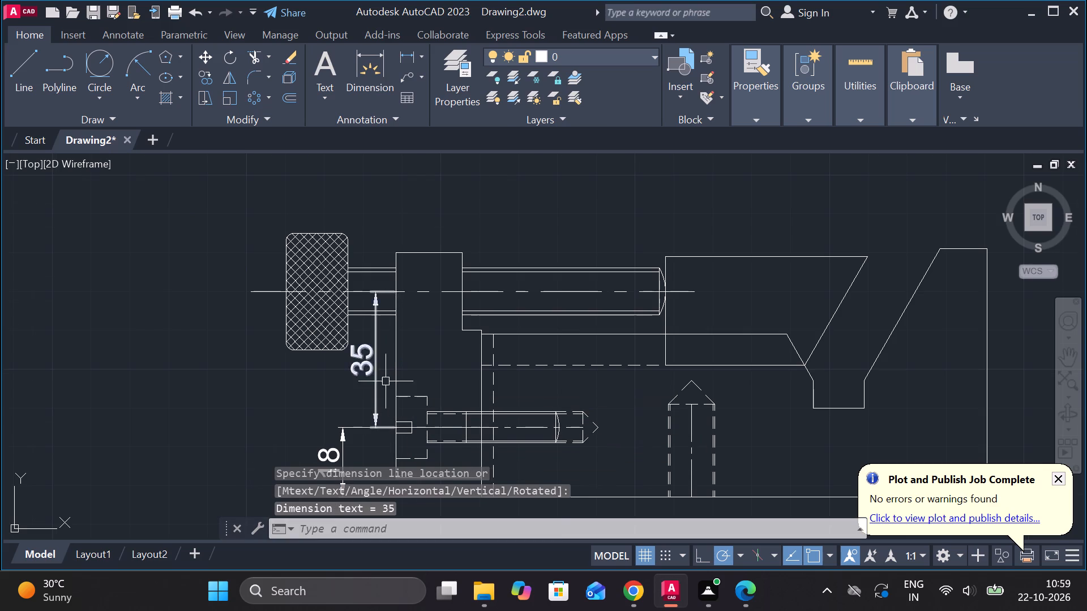
Move the hex bolt with its washer from above the assembly to just below the block's vertical threaded hole, roughly in line with it.
scroll(387, 381, down, 2)
scroll(529, 446, up, 1)
middle_drag(550, 444, 574, 392)
scroll(582, 397, down, 1)
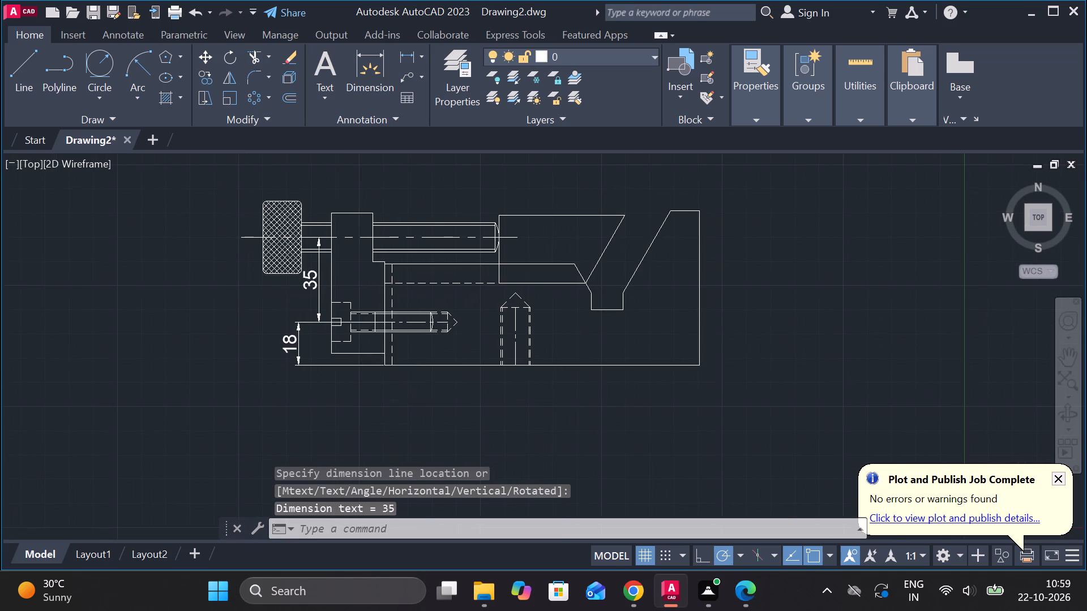
scroll(587, 398, down, 1)
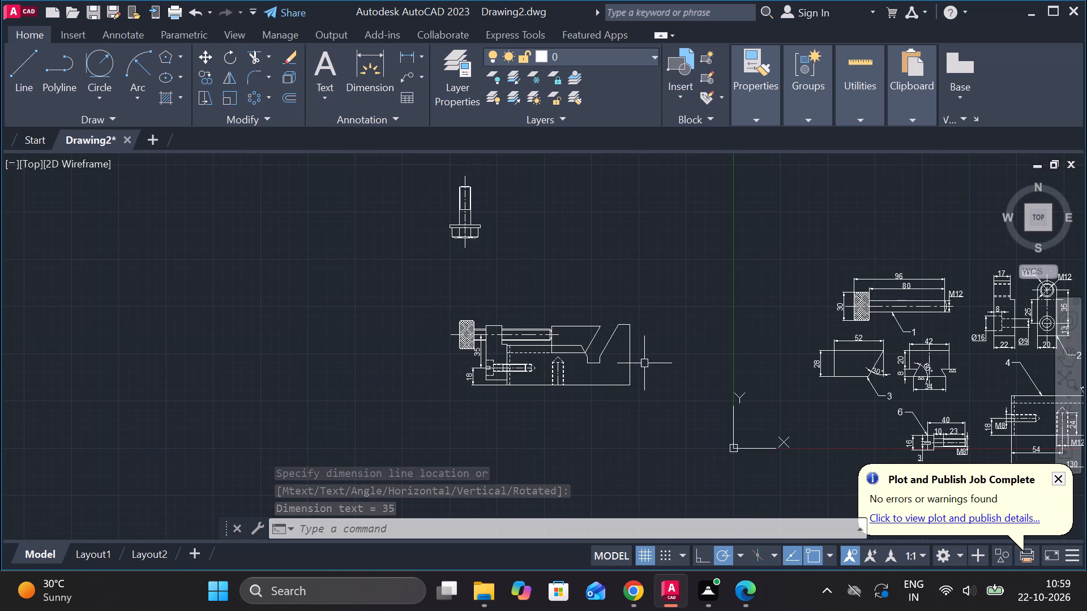
click(423, 174)
click(543, 287)
scroll(463, 218, up, 3)
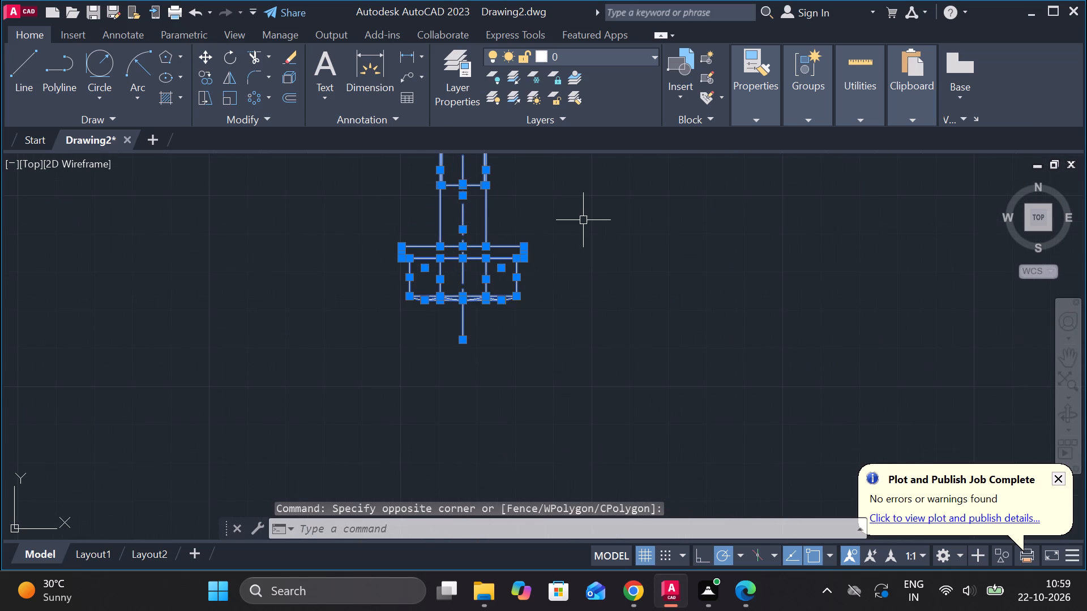
key(m)
key(Return)
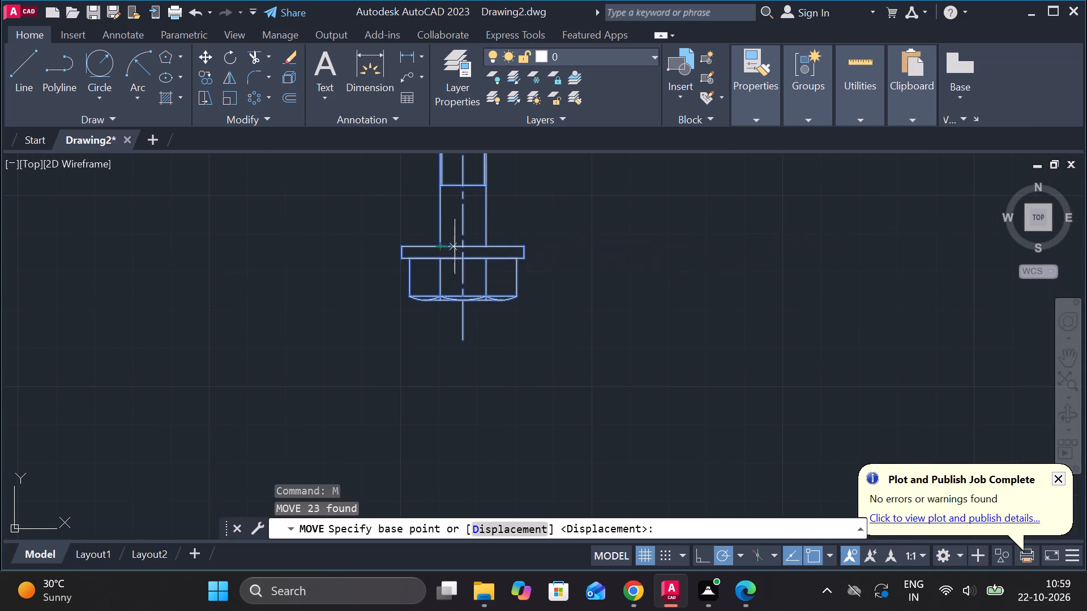
click(455, 247)
scroll(512, 277, down, 2)
middle_drag(571, 328, 490, 85)
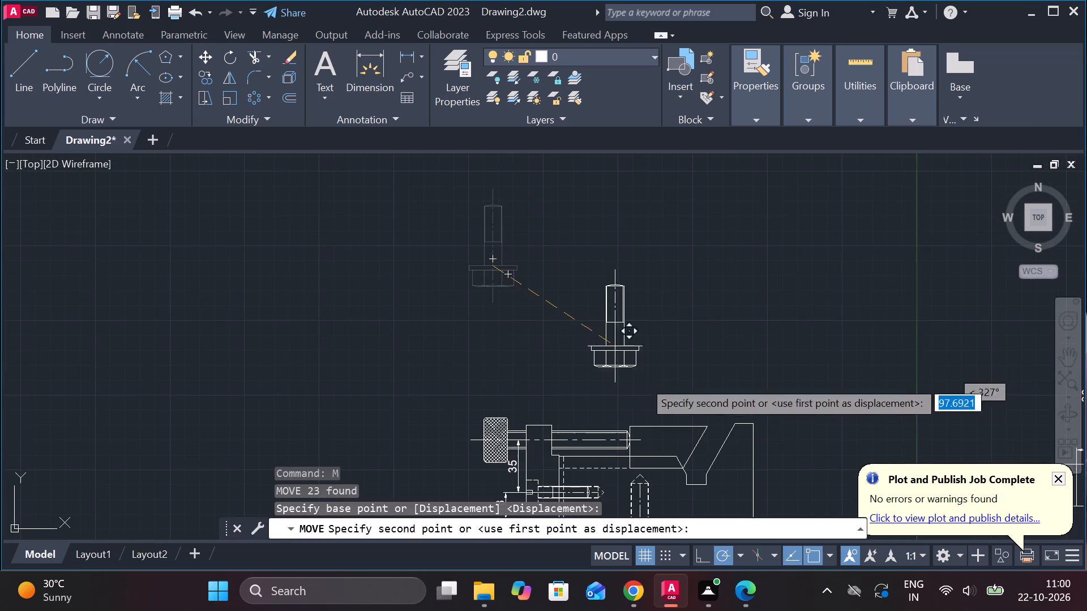
middle_drag(681, 390, 568, 190)
scroll(563, 308, up, 2)
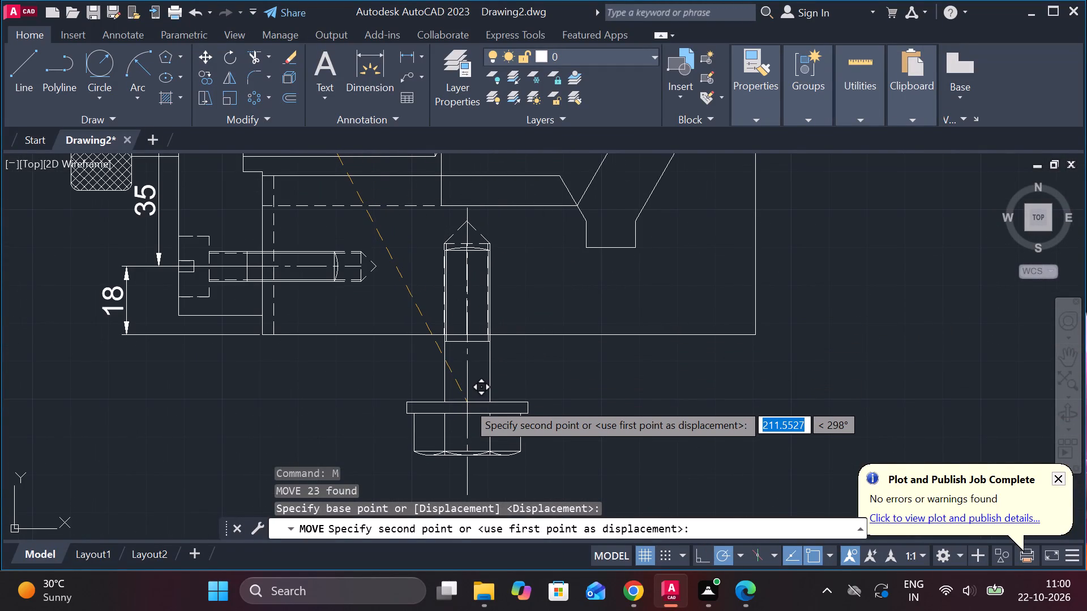
scroll(467, 402, down, 1)
middle_drag(467, 407, 434, 513)
scroll(466, 411, down, 1)
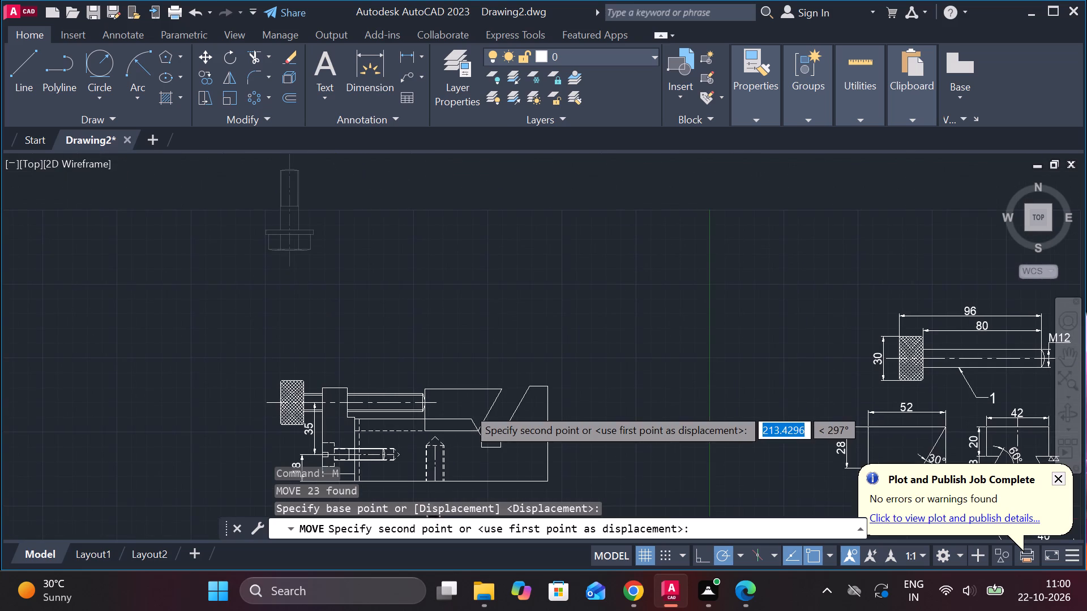
middle_drag(435, 489, 495, 59)
middle_drag(495, 253, 450, 398)
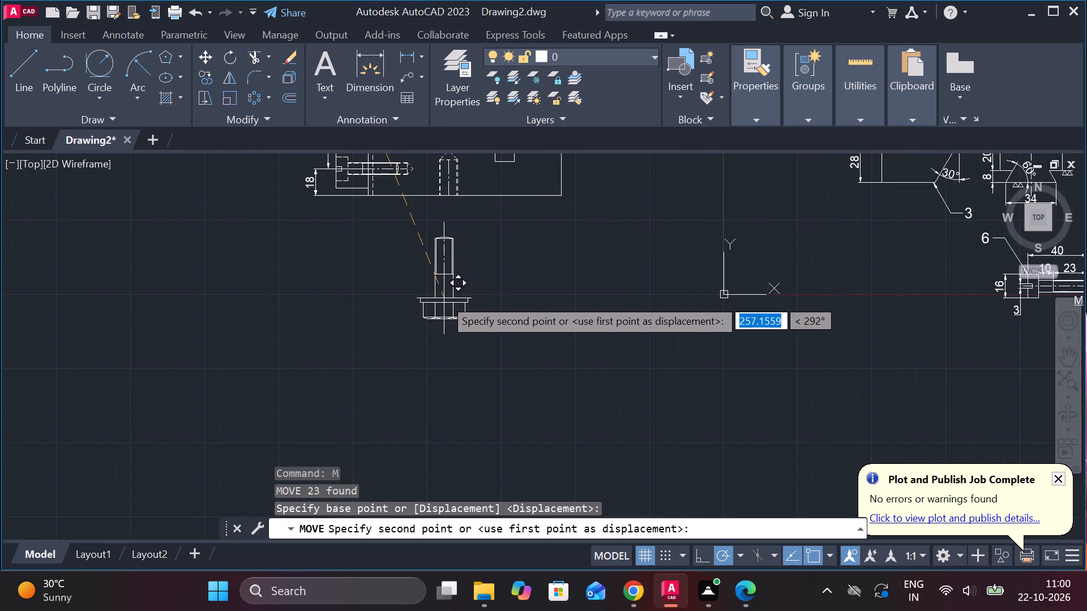
middle_drag(451, 281, 456, 412)
scroll(451, 412, up, 3)
middle_drag(451, 412, 451, 416)
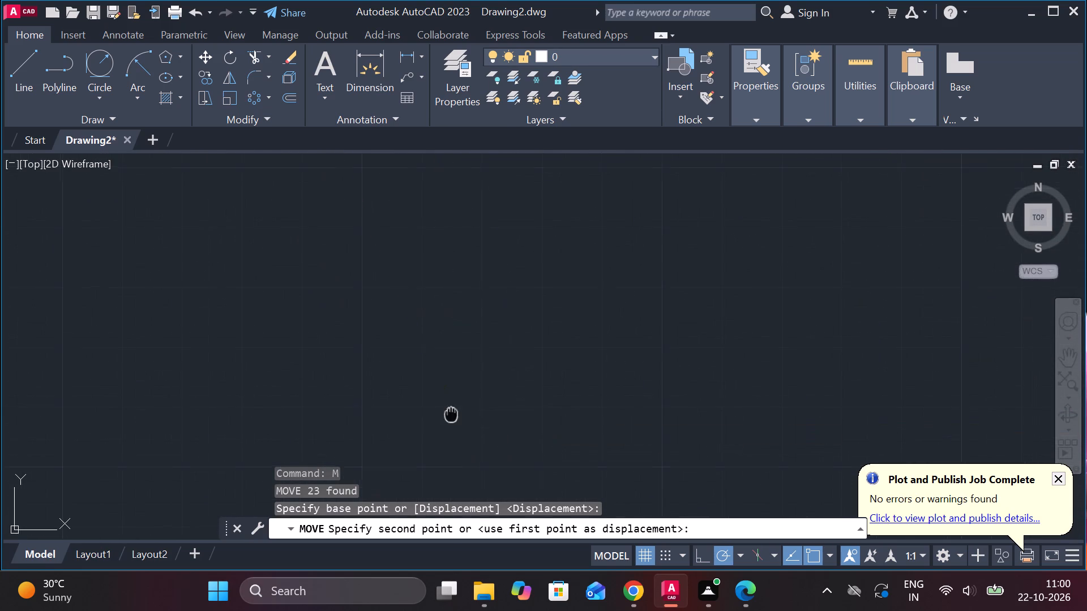
middle_drag(451, 416, 435, 509)
scroll(440, 471, down, 1)
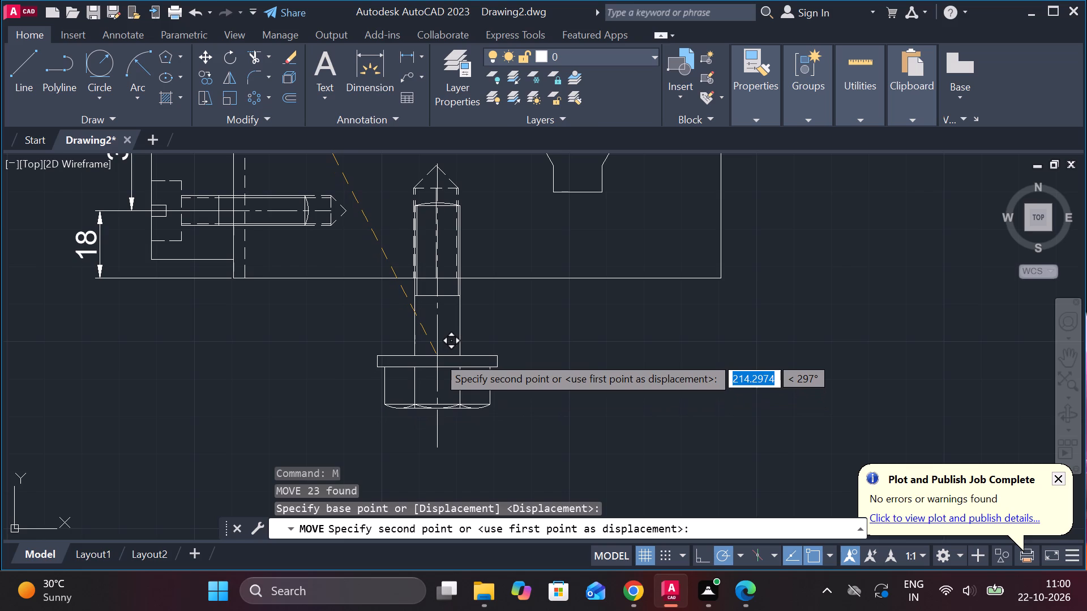
scroll(437, 355, up, 1)
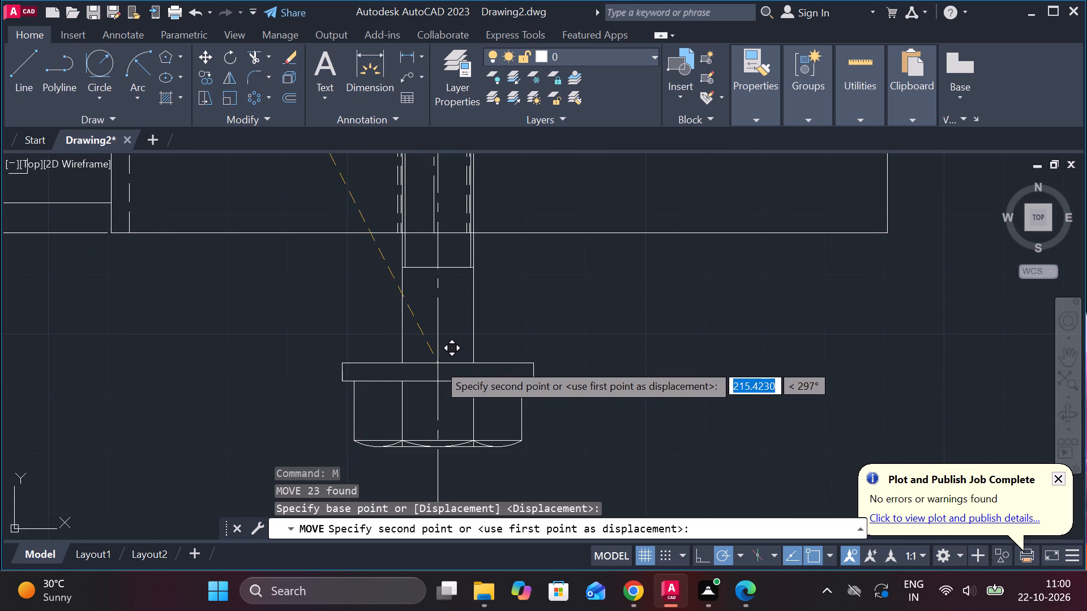
scroll(438, 363, up, 2)
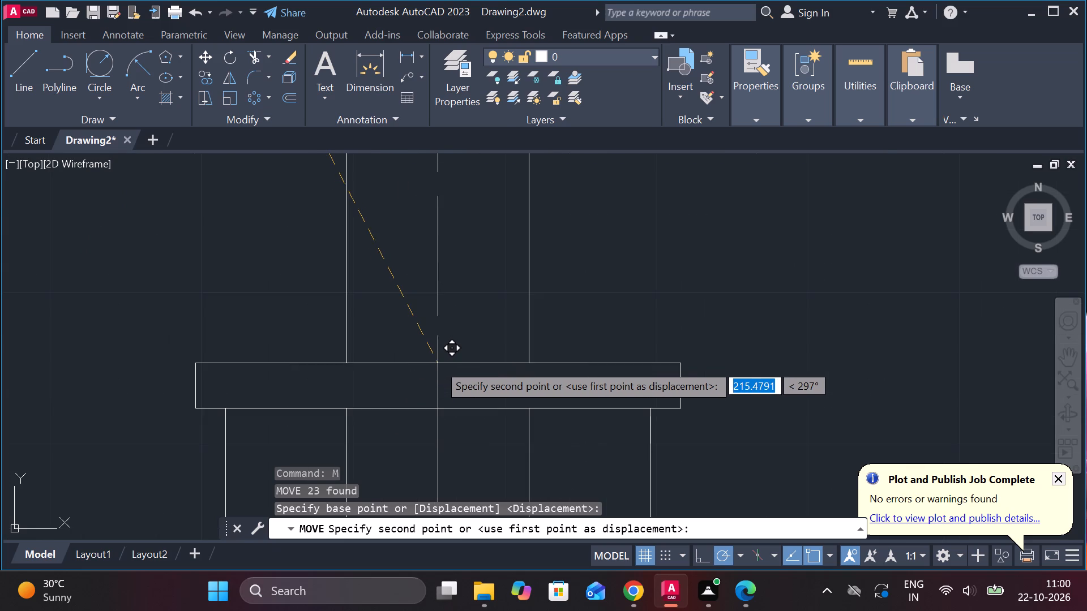
scroll(438, 363, down, 2)
middle_drag(481, 308, 387, 471)
scroll(339, 463, up, 1)
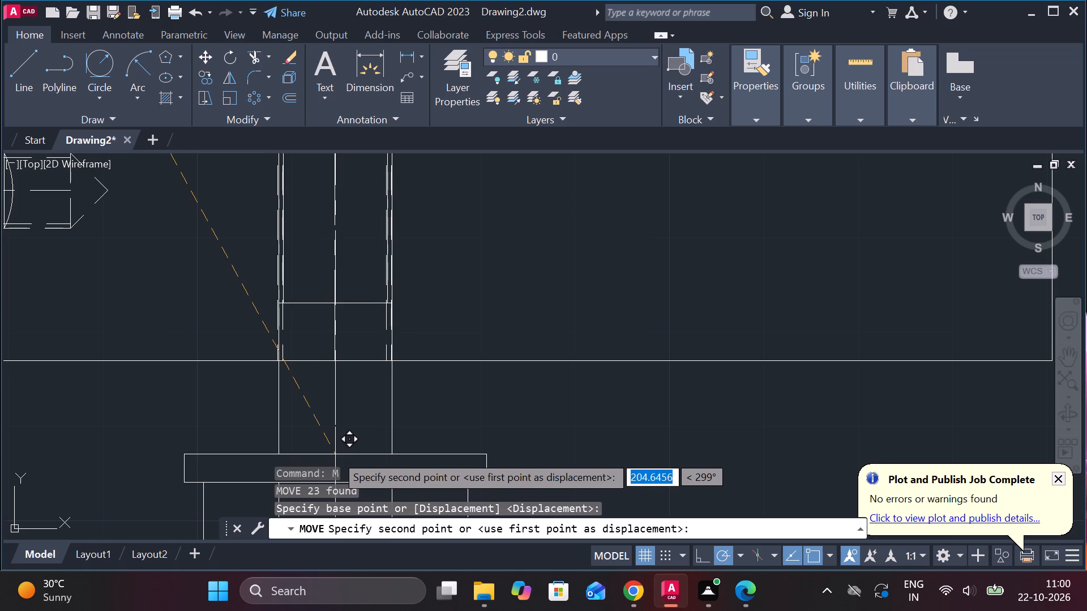
scroll(335, 454, down, 2)
middle_drag(347, 454, 447, 391)
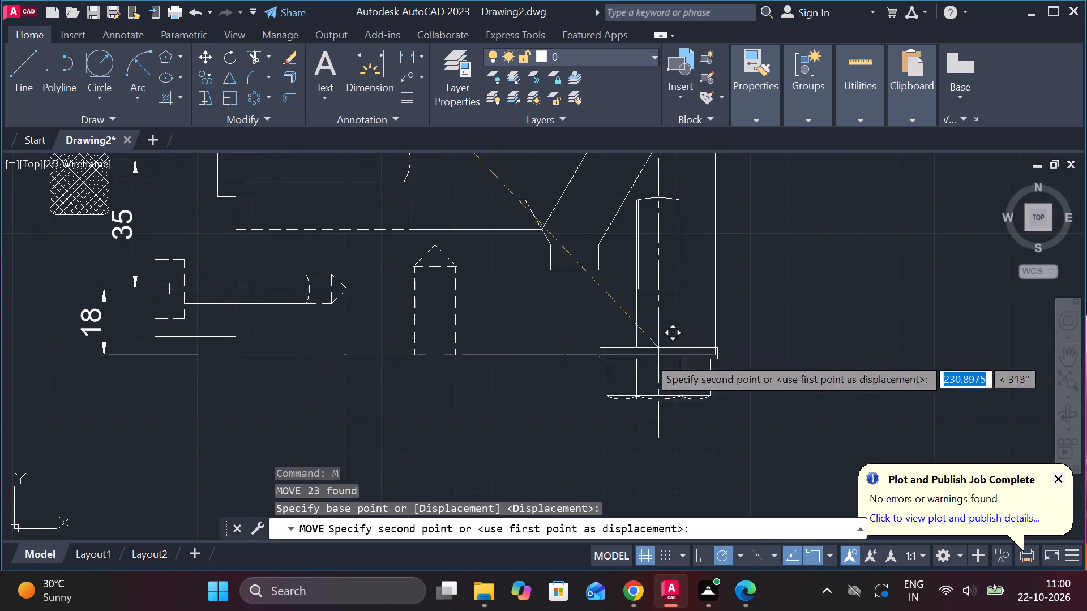
scroll(495, 449, down, 1)
middle_drag(495, 449, 495, 350)
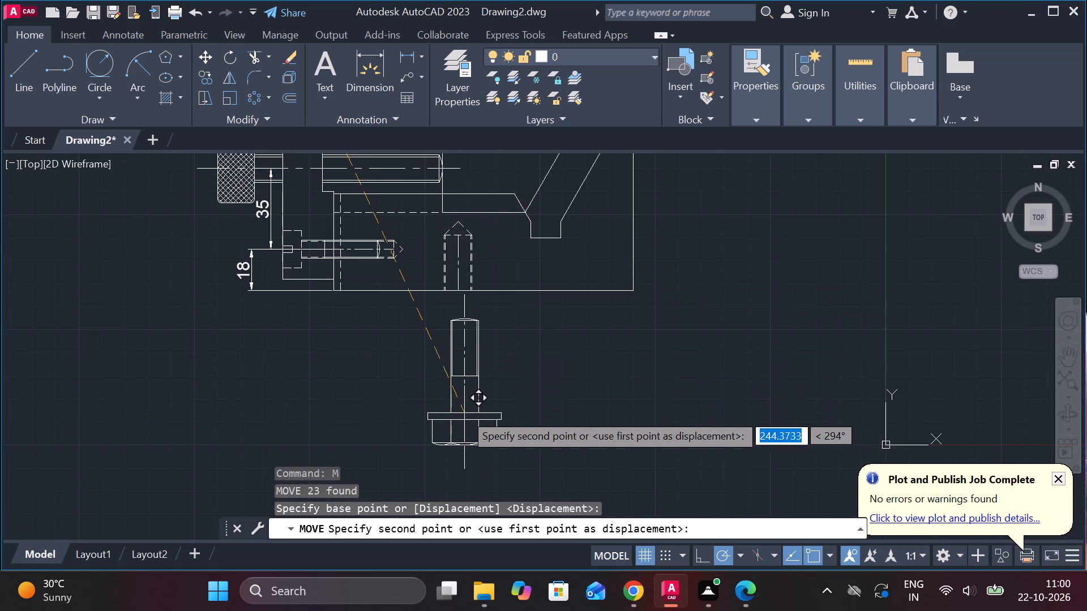
click(455, 410)
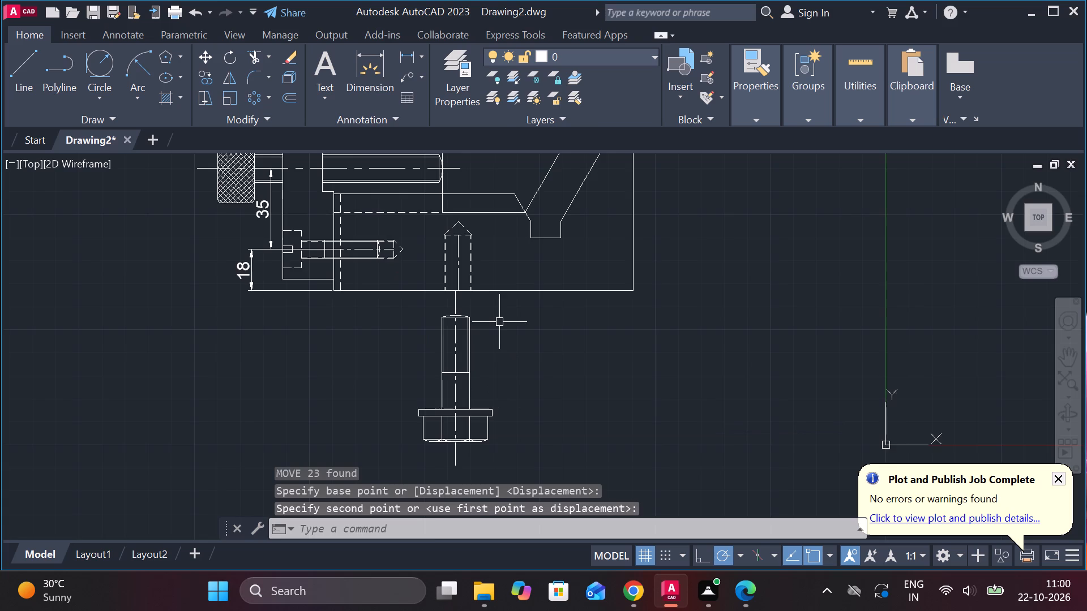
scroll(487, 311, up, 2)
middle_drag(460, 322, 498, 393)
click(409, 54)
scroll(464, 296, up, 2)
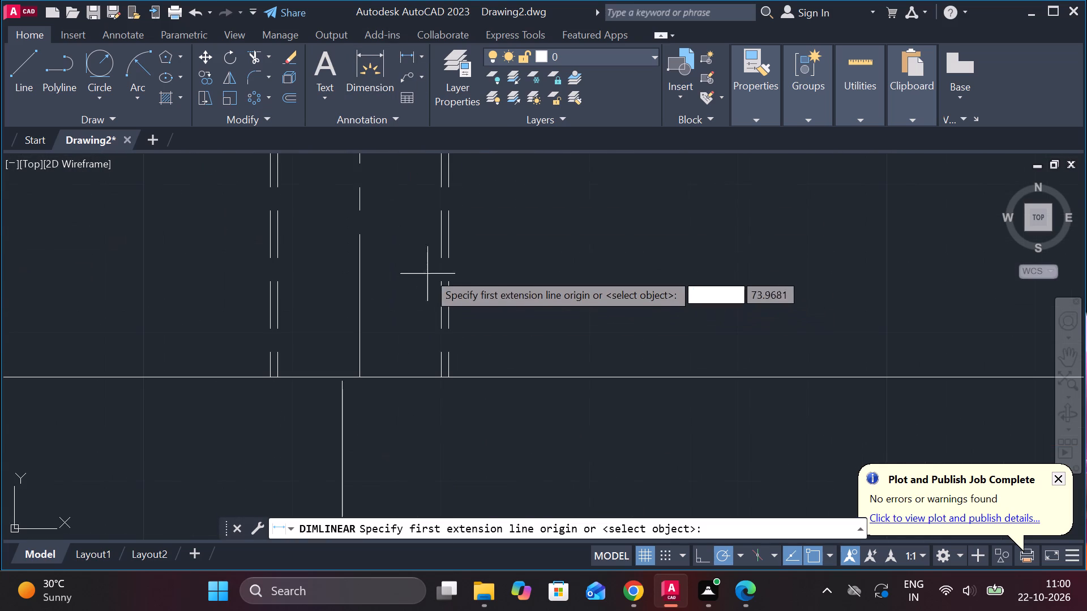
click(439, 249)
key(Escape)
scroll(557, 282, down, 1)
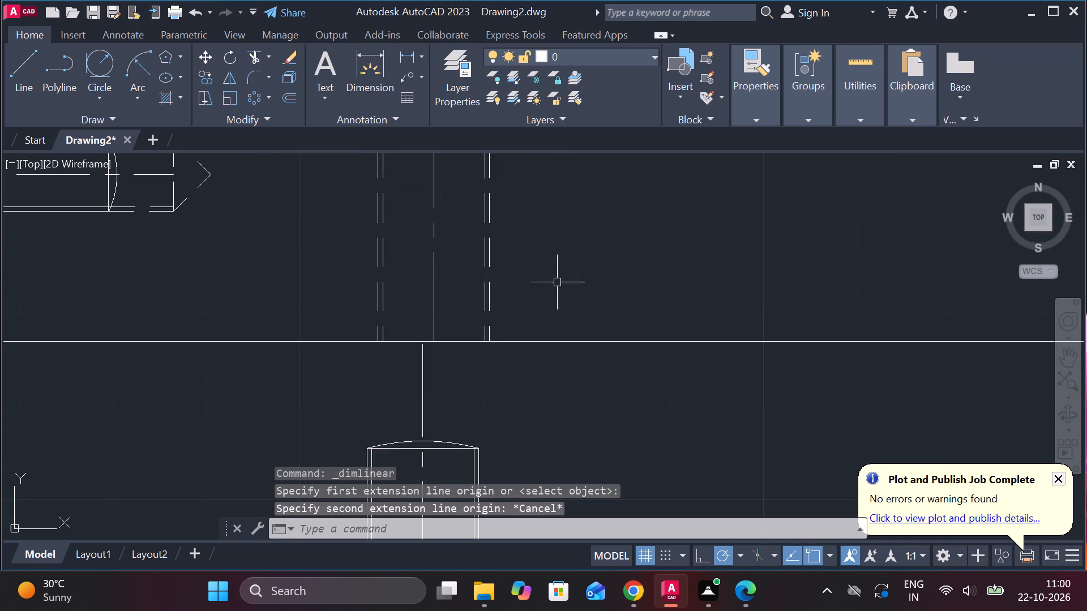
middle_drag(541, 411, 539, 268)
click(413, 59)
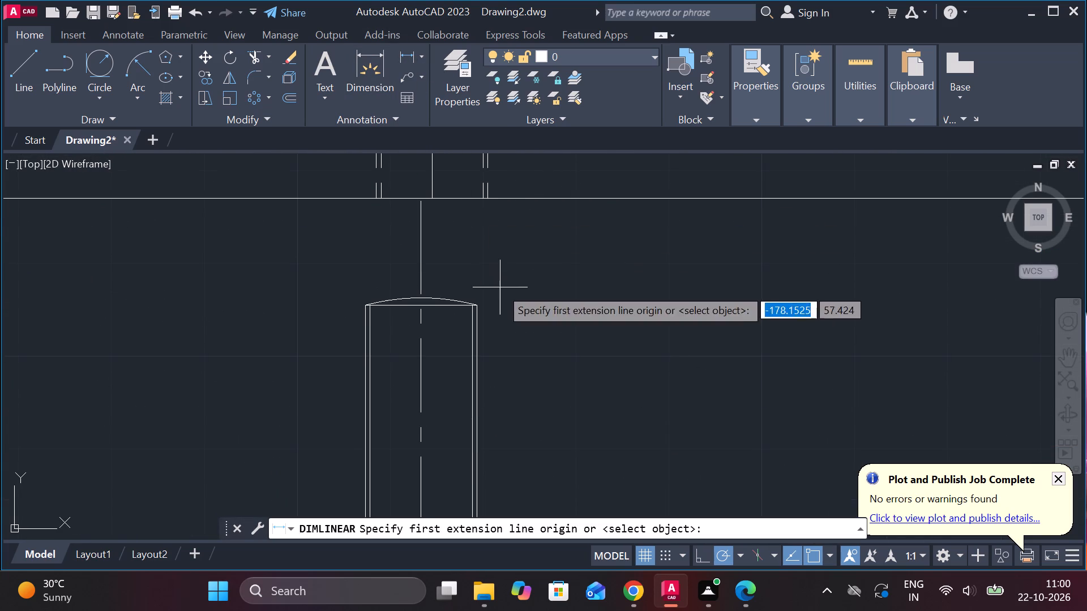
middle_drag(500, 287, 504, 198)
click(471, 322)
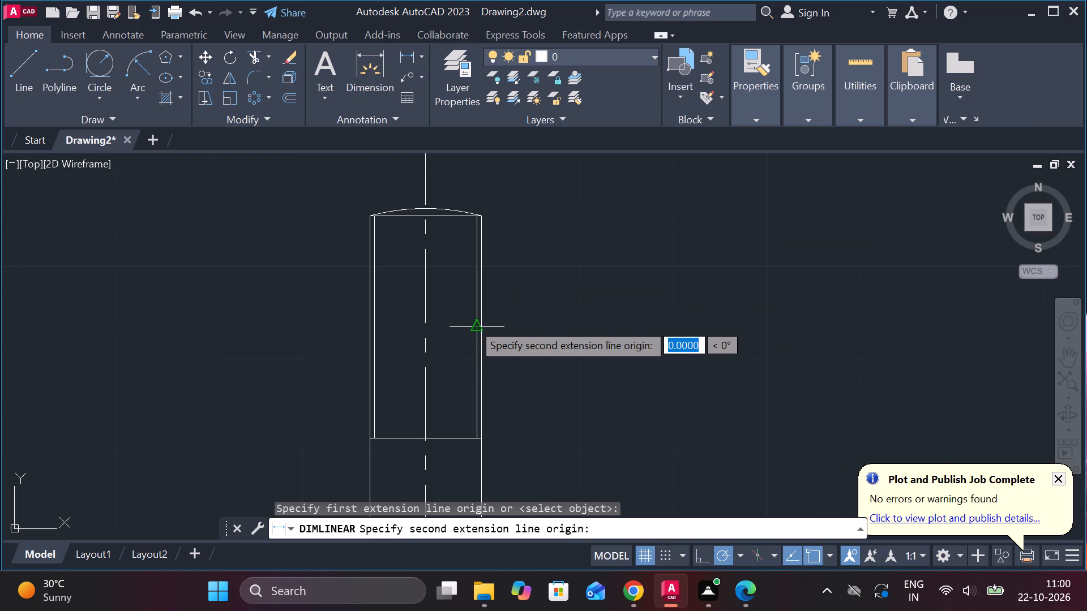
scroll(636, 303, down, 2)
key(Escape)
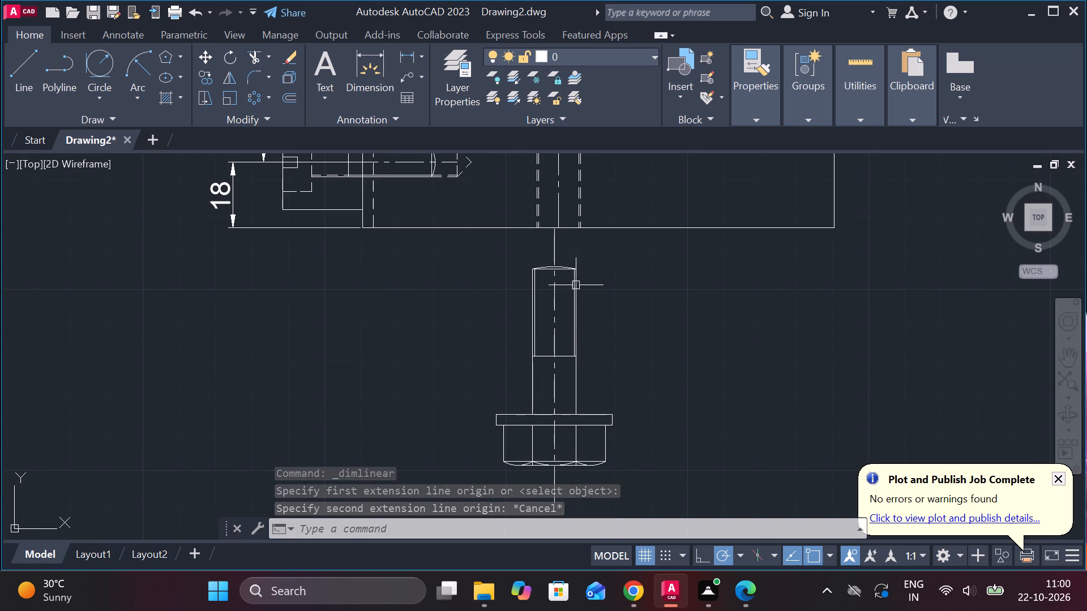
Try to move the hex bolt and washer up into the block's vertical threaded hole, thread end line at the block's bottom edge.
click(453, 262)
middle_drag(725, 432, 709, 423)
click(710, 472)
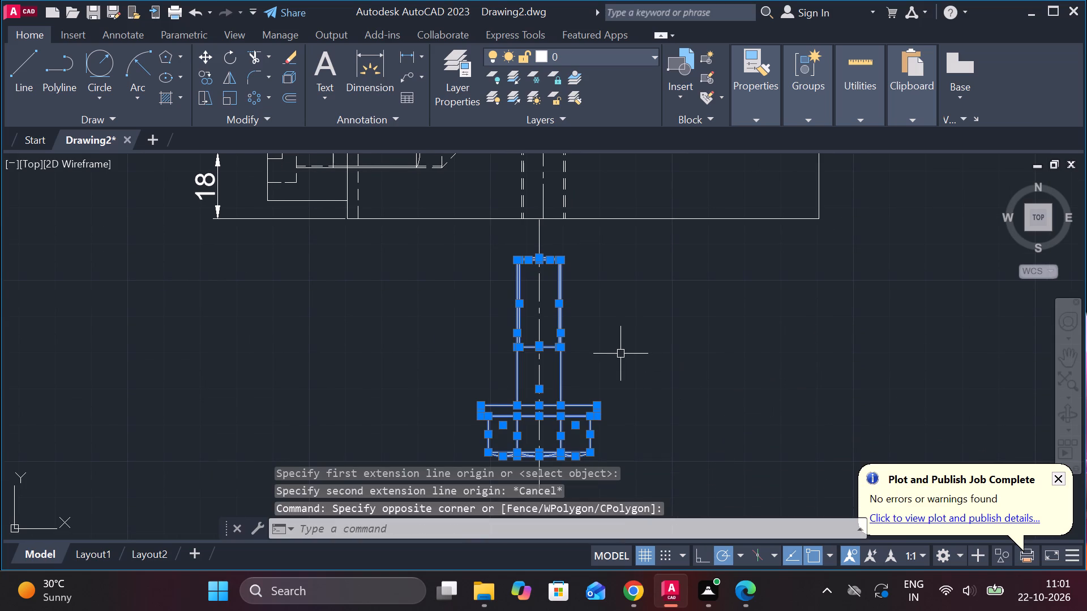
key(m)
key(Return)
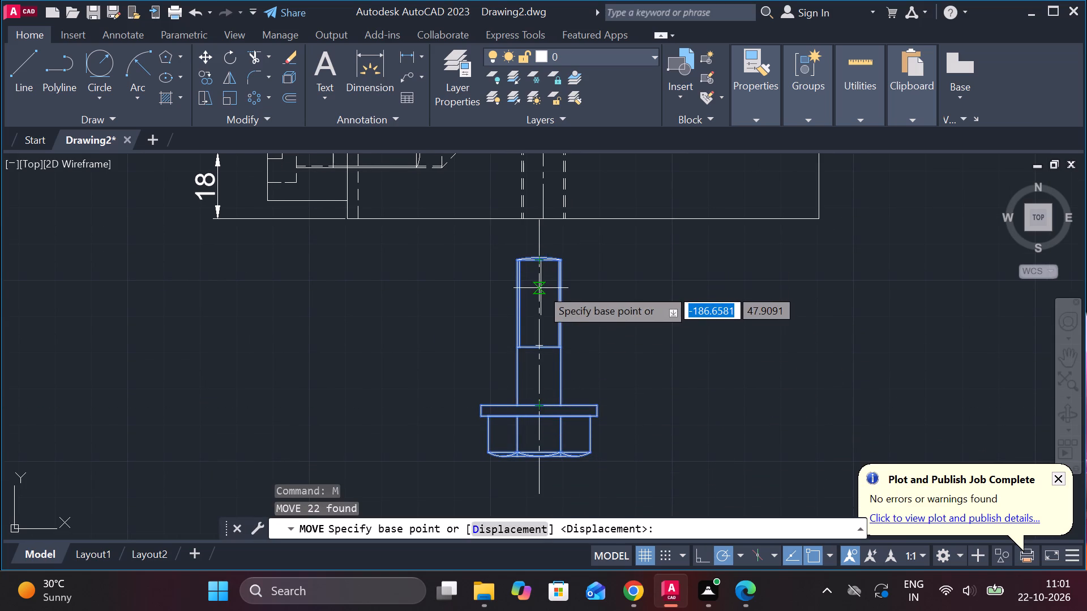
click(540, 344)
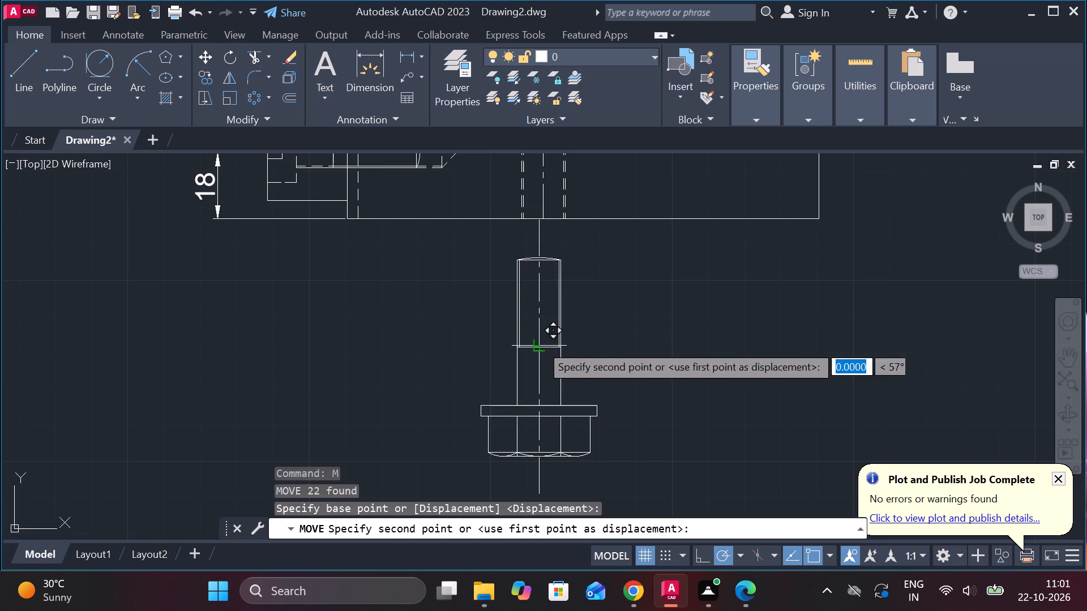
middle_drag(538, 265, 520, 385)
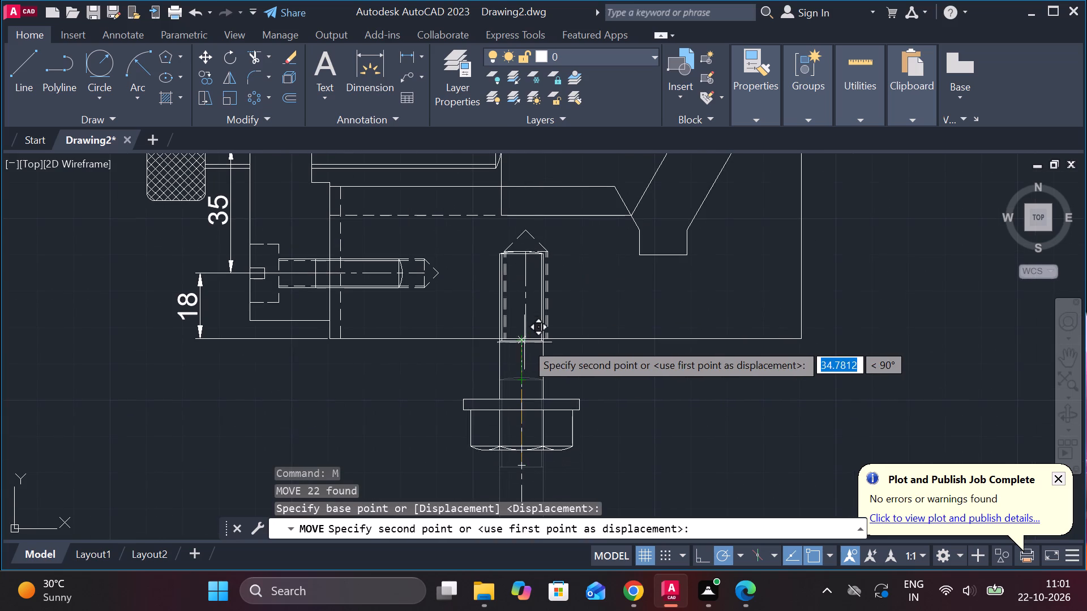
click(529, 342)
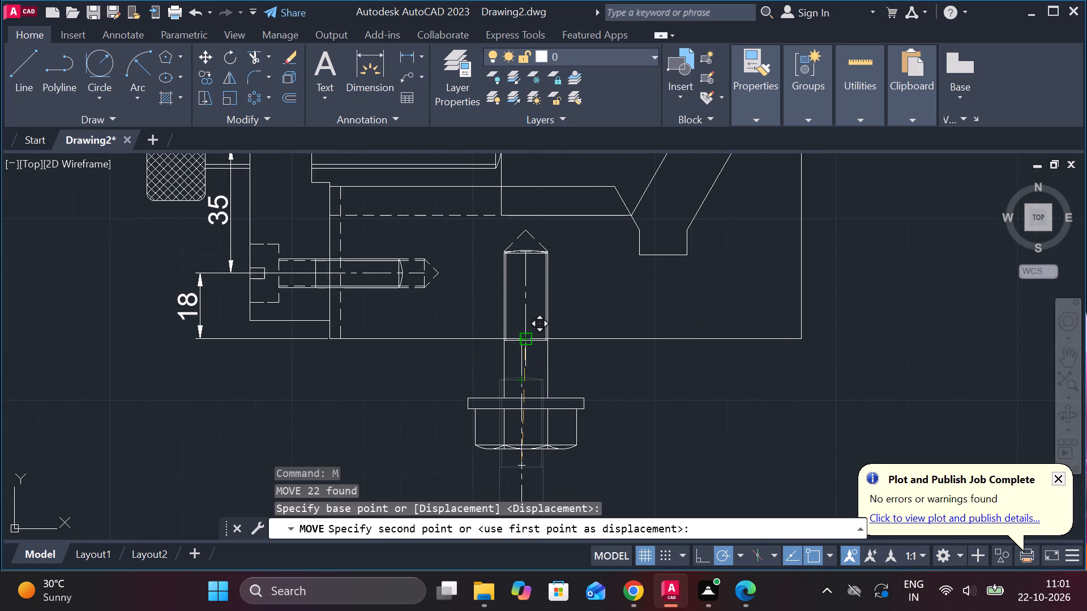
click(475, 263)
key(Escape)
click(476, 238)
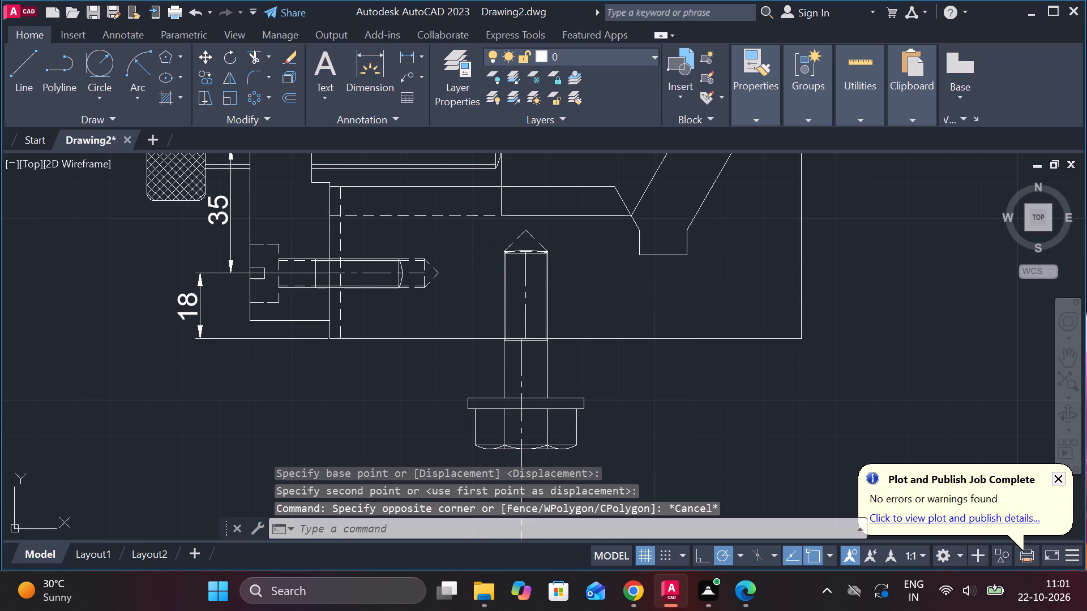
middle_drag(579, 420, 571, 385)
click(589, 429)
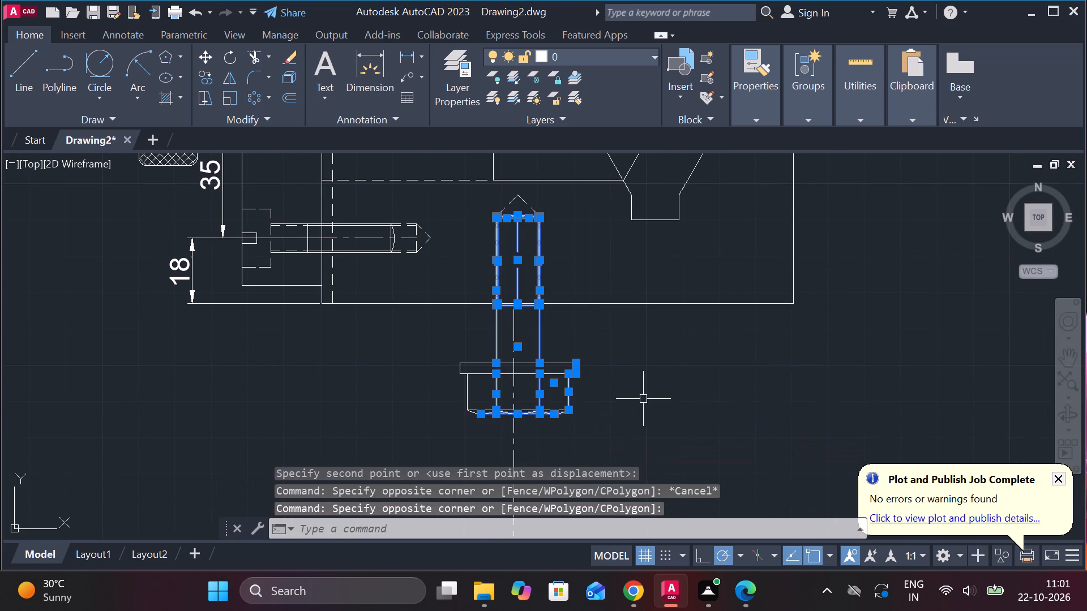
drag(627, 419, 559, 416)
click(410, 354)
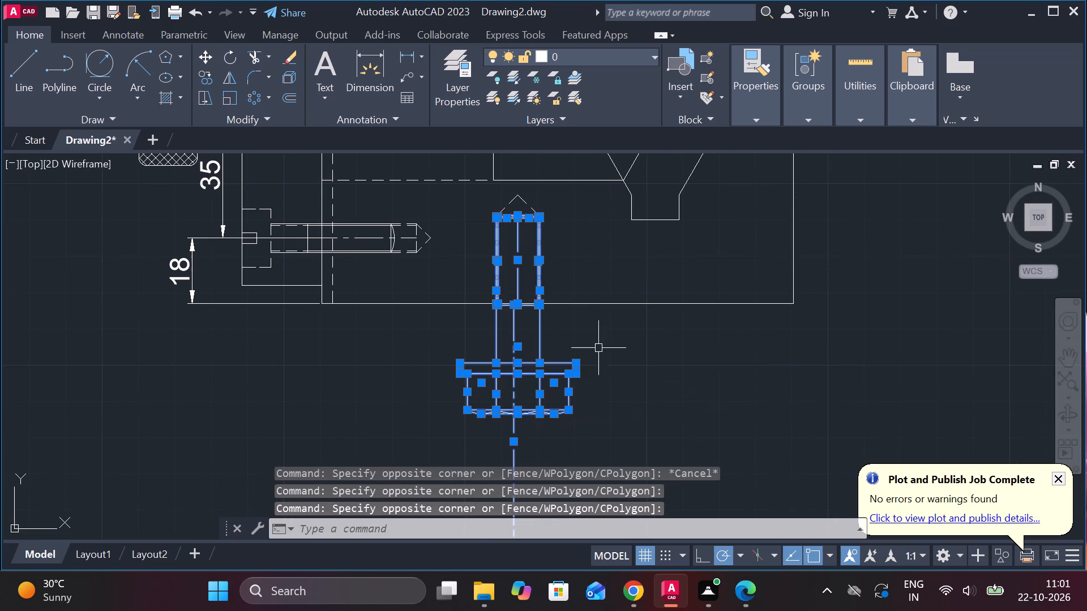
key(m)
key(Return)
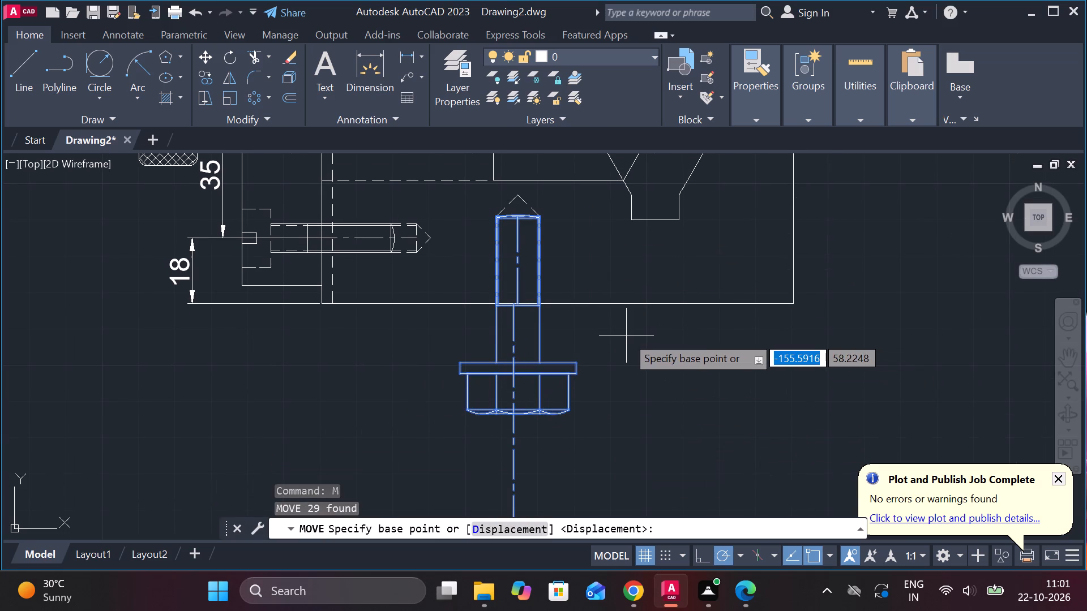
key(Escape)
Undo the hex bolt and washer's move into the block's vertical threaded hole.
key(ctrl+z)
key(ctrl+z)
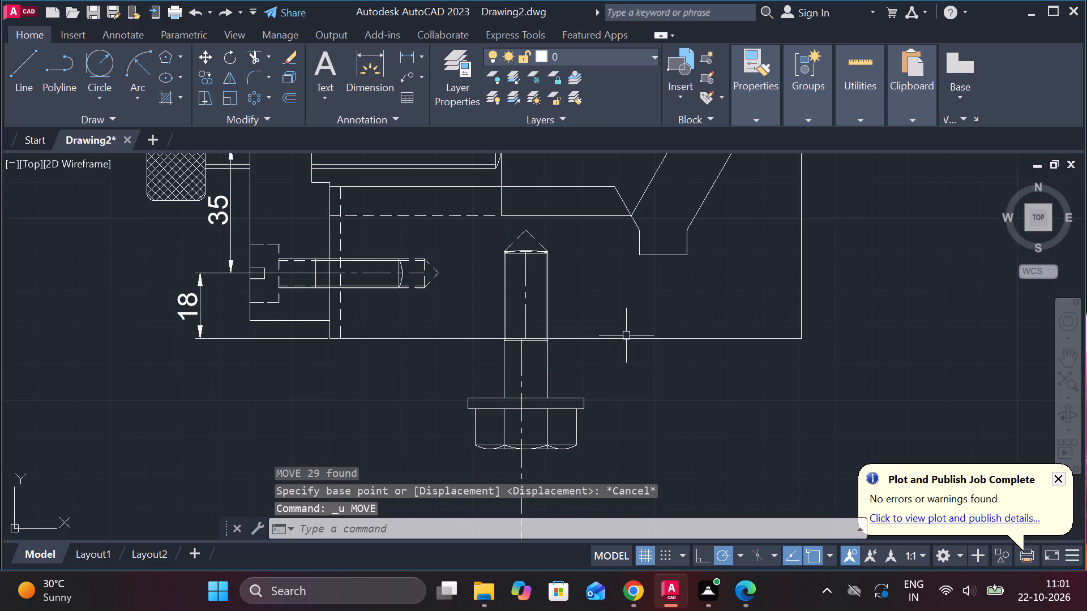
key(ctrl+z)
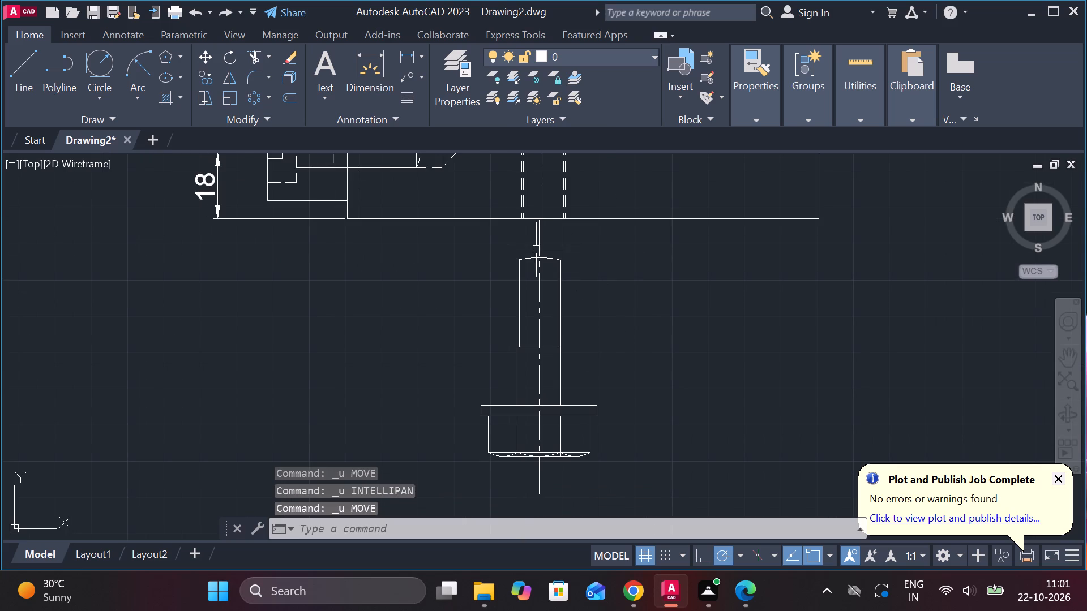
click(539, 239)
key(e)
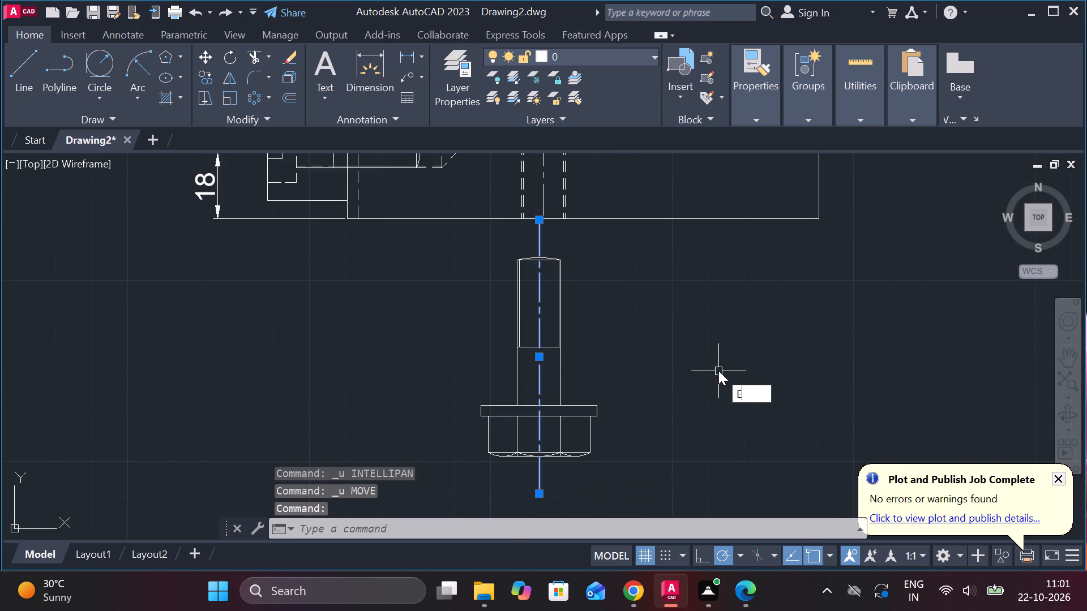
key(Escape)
Move the hex bolt, washer and their centre line sideways into line with the axis of the block's vertical threaded hole.
middle_drag(558, 314, 546, 385)
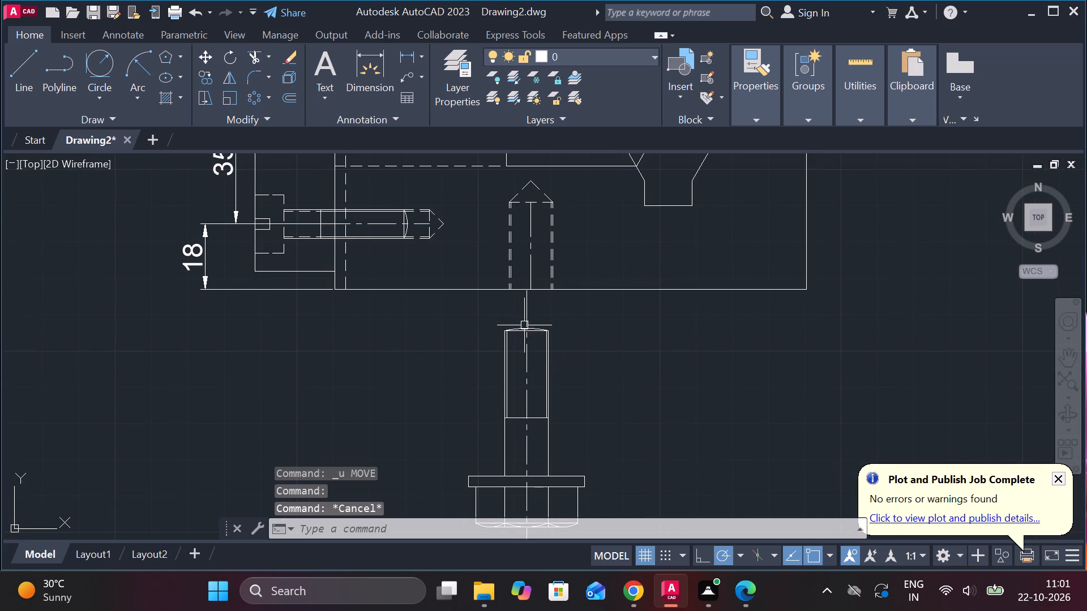
click(526, 317)
scroll(532, 313, up, 2)
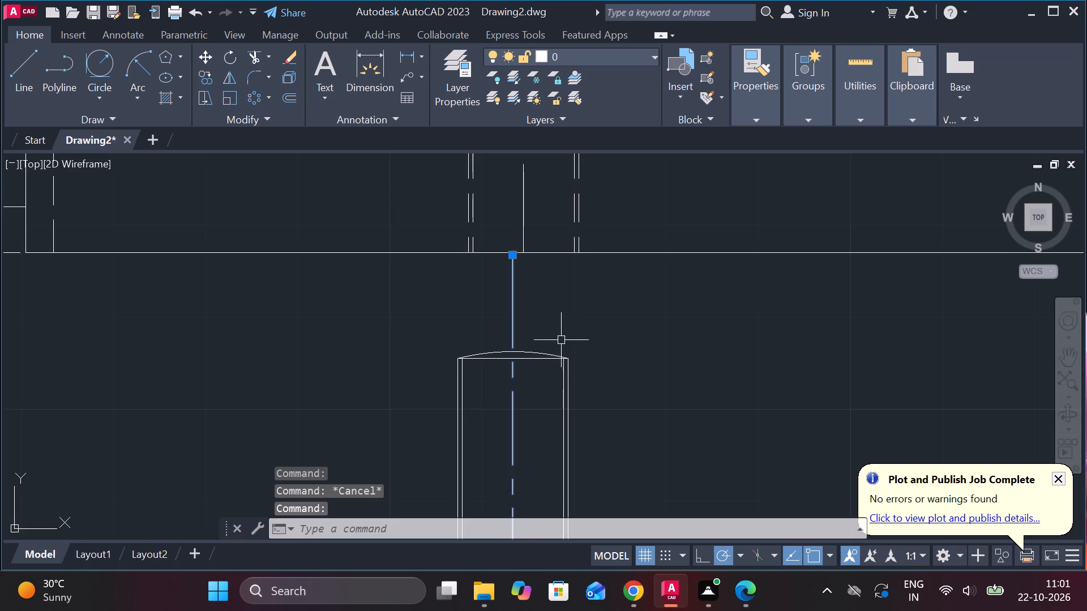
scroll(565, 348, down, 2)
middle_drag(476, 382, 468, 325)
click(439, 293)
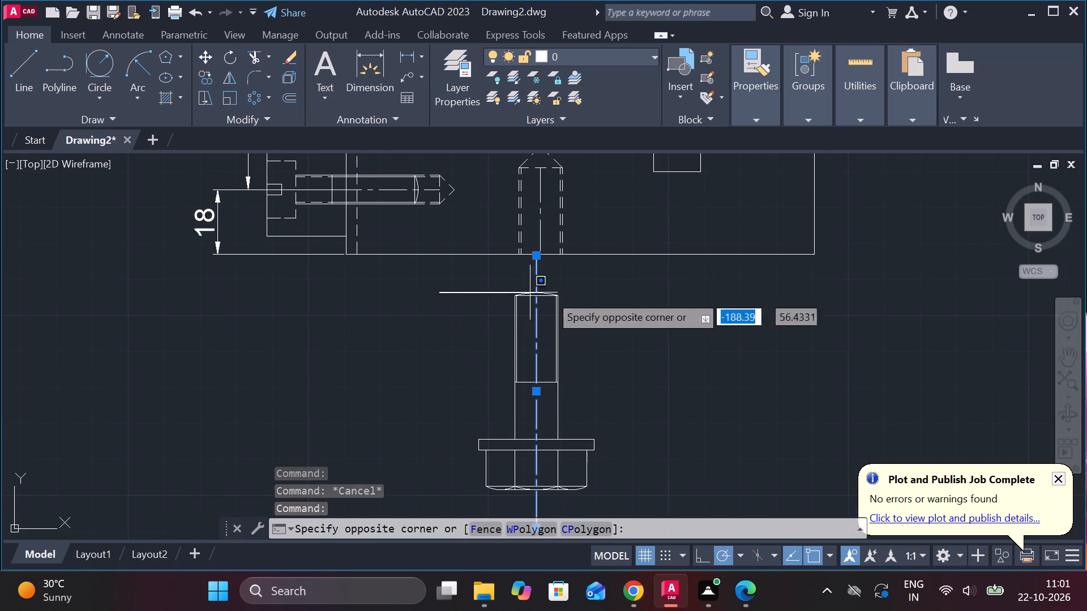
middle_drag(617, 468, 600, 394)
click(627, 455)
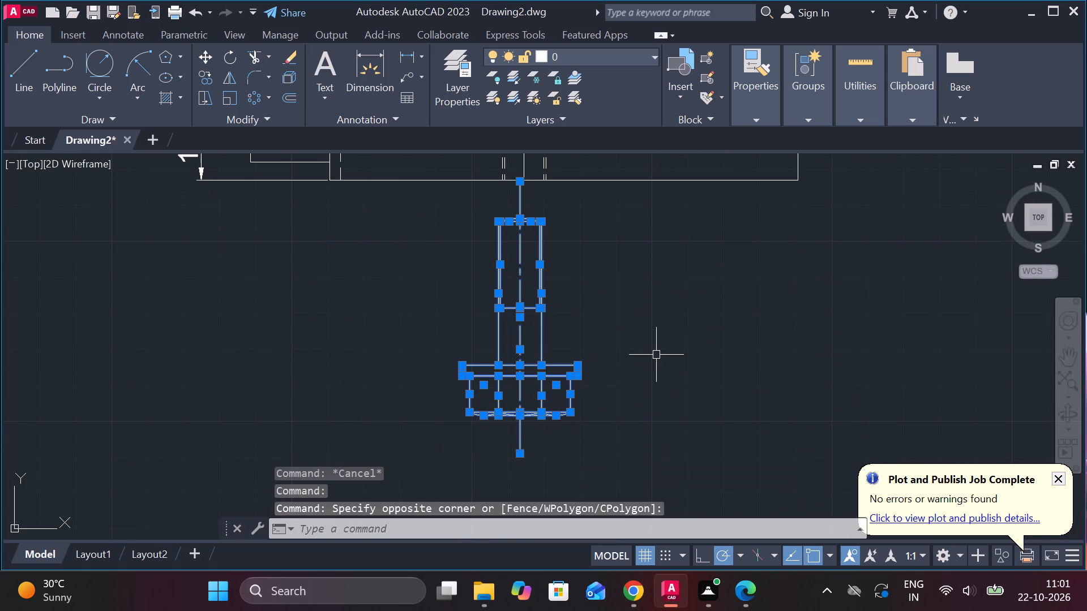
key(m)
key(Return)
middle_drag(611, 262, 626, 376)
scroll(598, 342, up, 2)
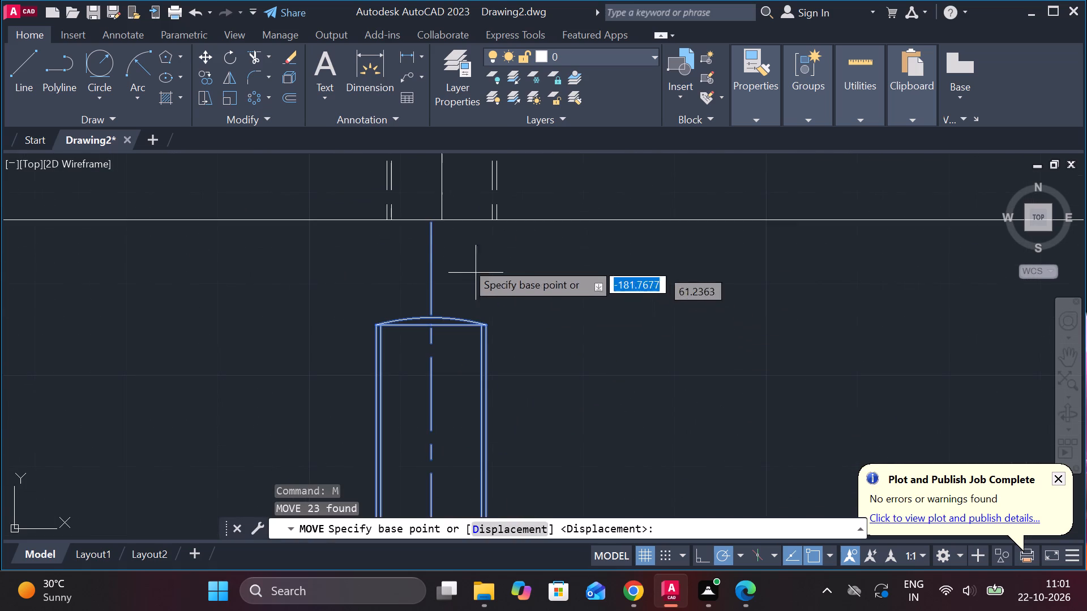
scroll(446, 230, up, 2)
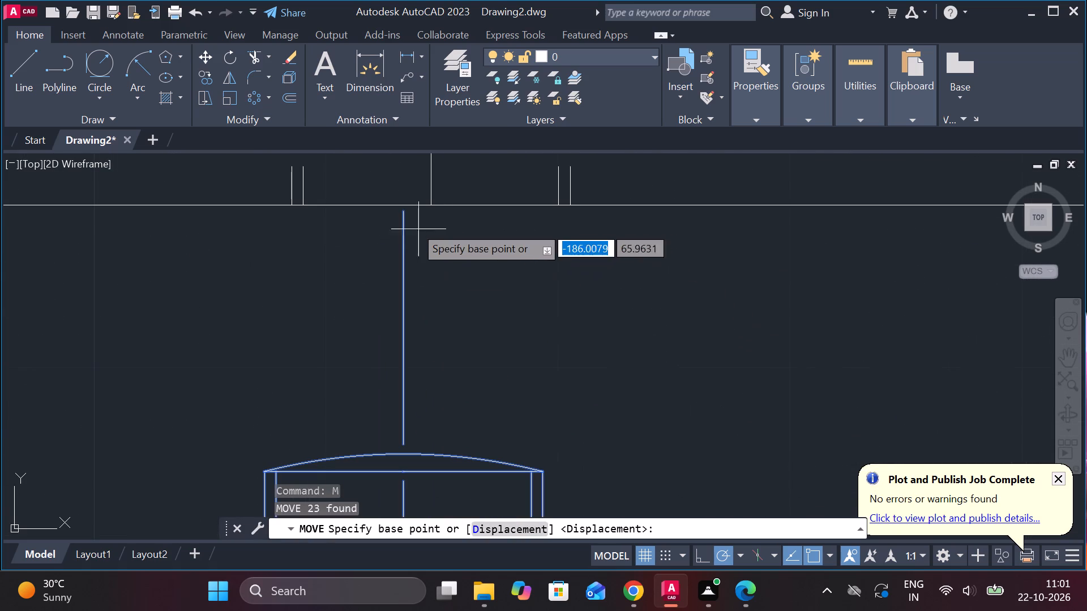
click(397, 212)
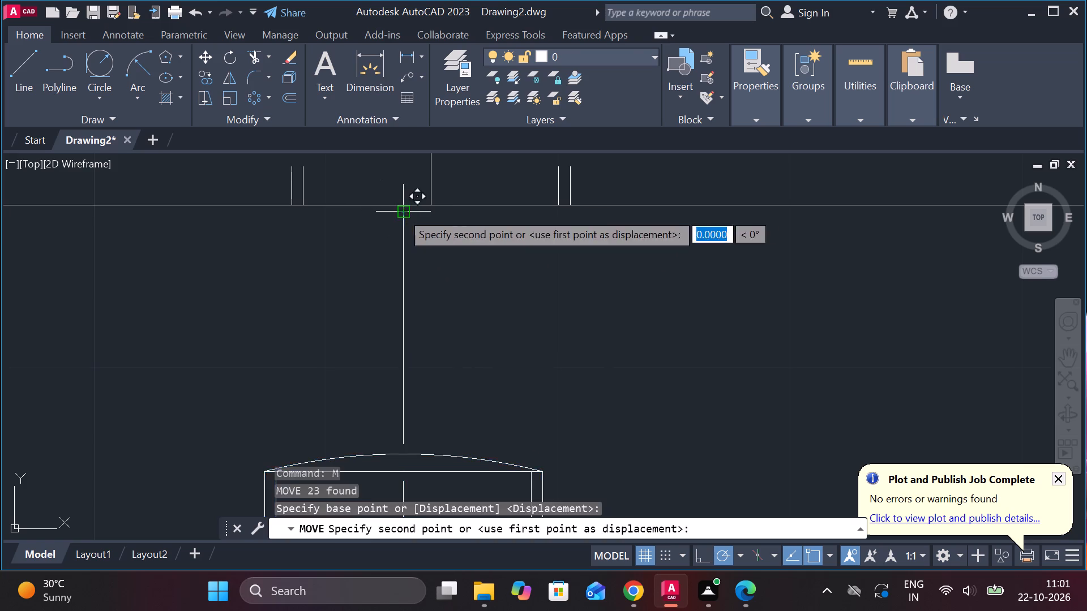
click(429, 210)
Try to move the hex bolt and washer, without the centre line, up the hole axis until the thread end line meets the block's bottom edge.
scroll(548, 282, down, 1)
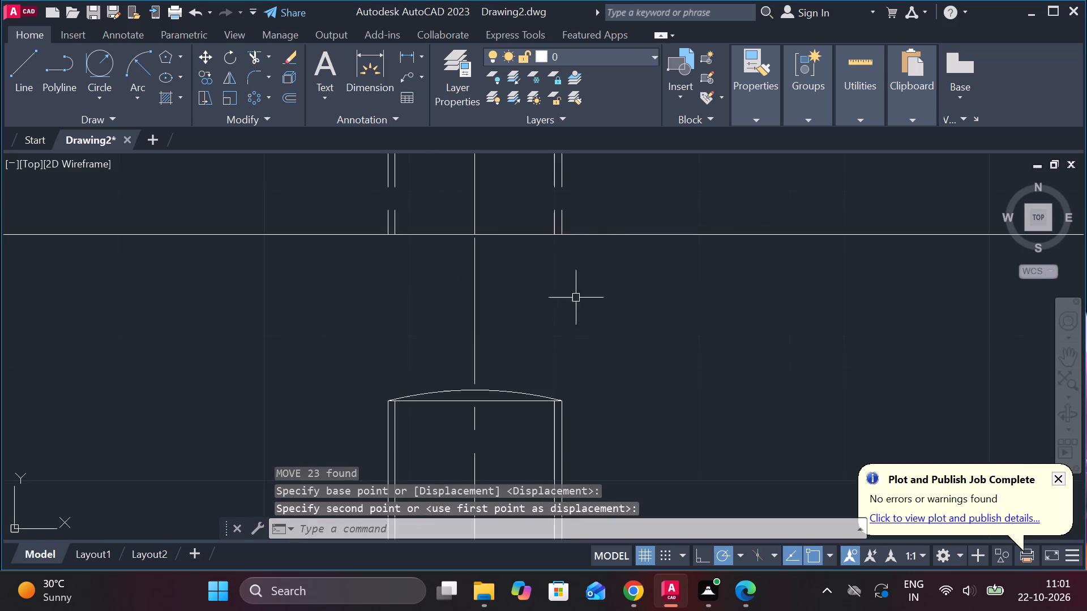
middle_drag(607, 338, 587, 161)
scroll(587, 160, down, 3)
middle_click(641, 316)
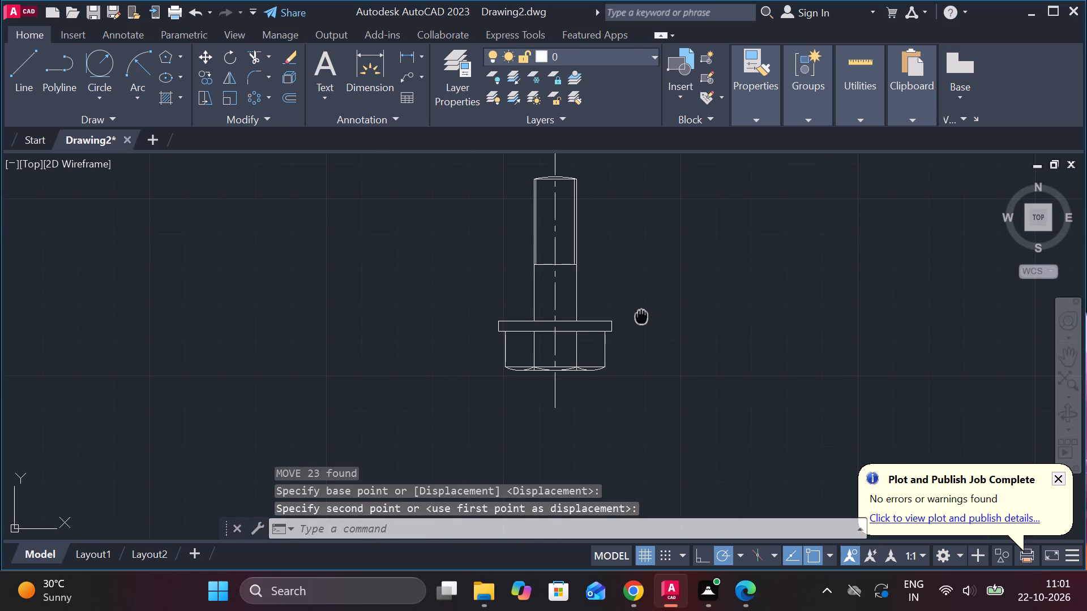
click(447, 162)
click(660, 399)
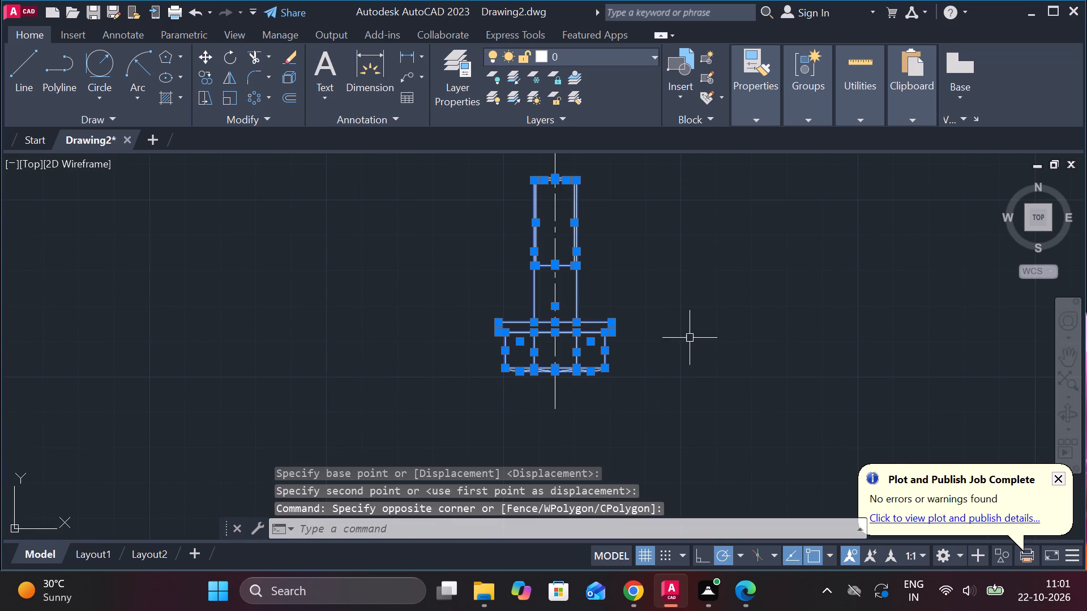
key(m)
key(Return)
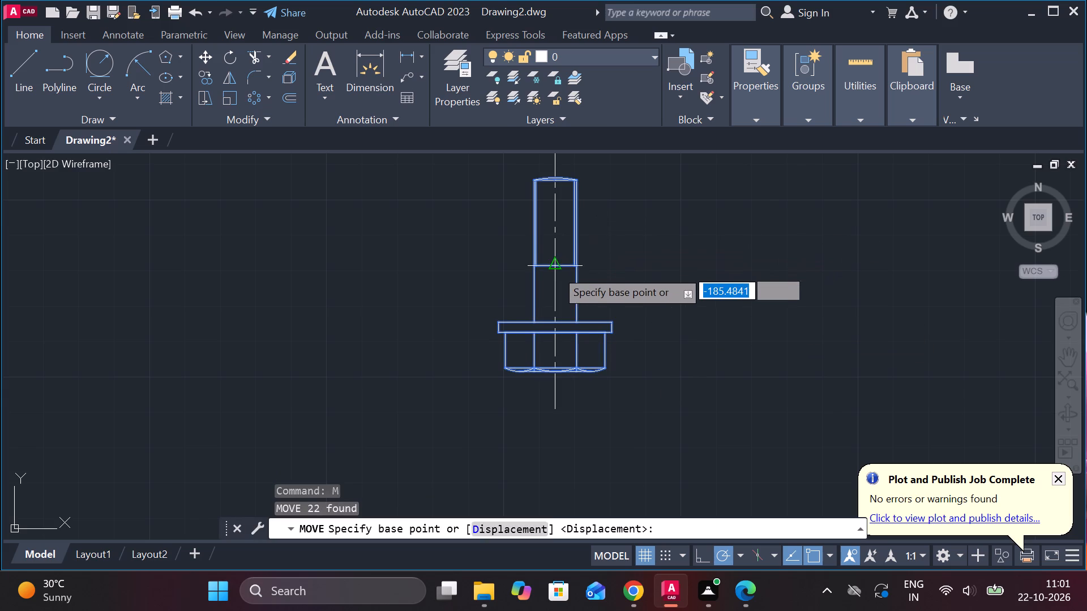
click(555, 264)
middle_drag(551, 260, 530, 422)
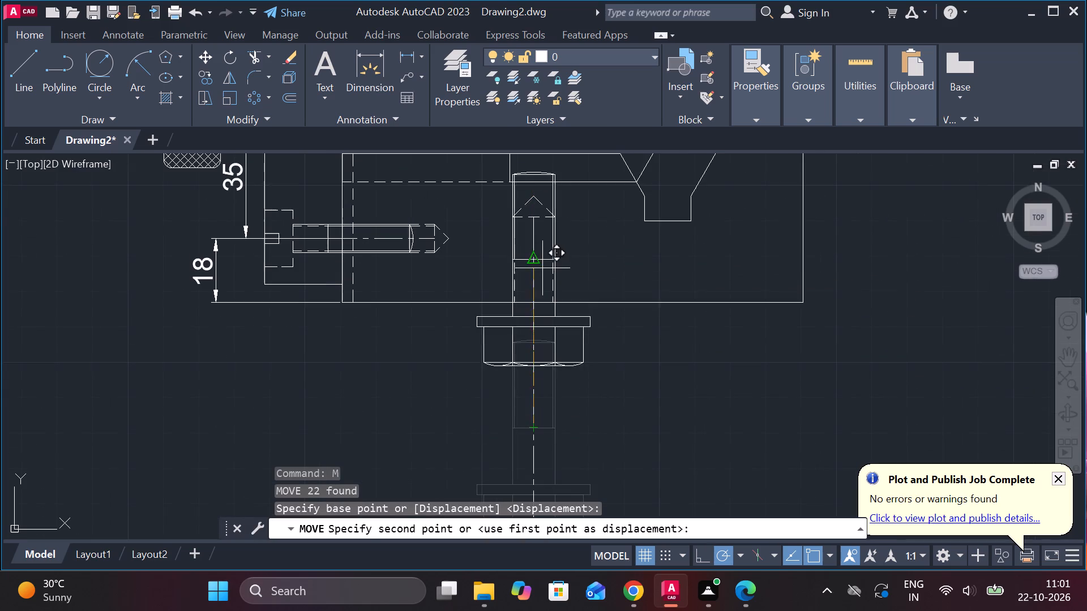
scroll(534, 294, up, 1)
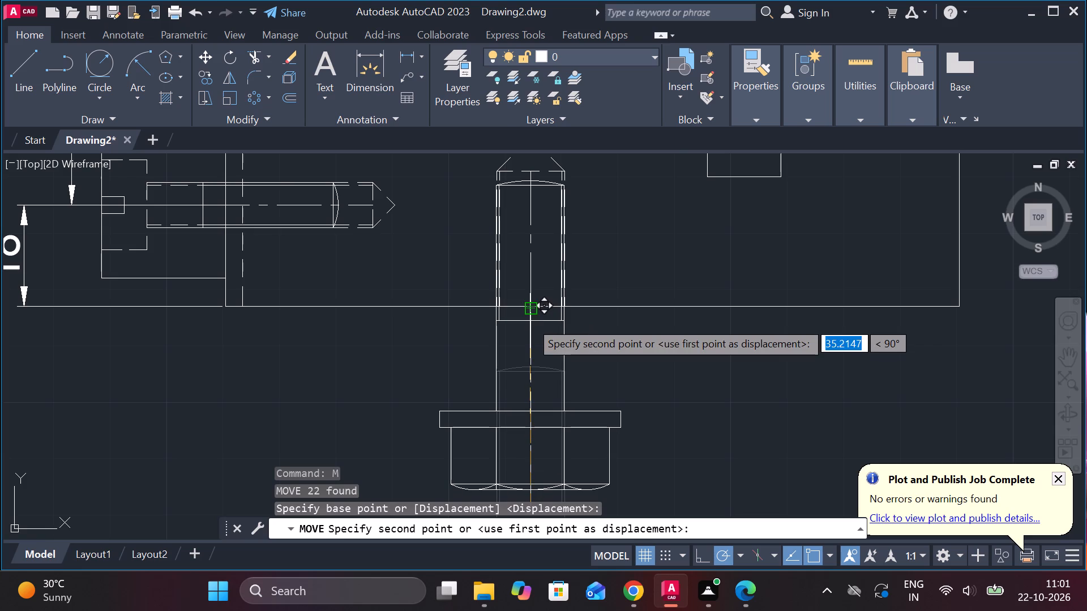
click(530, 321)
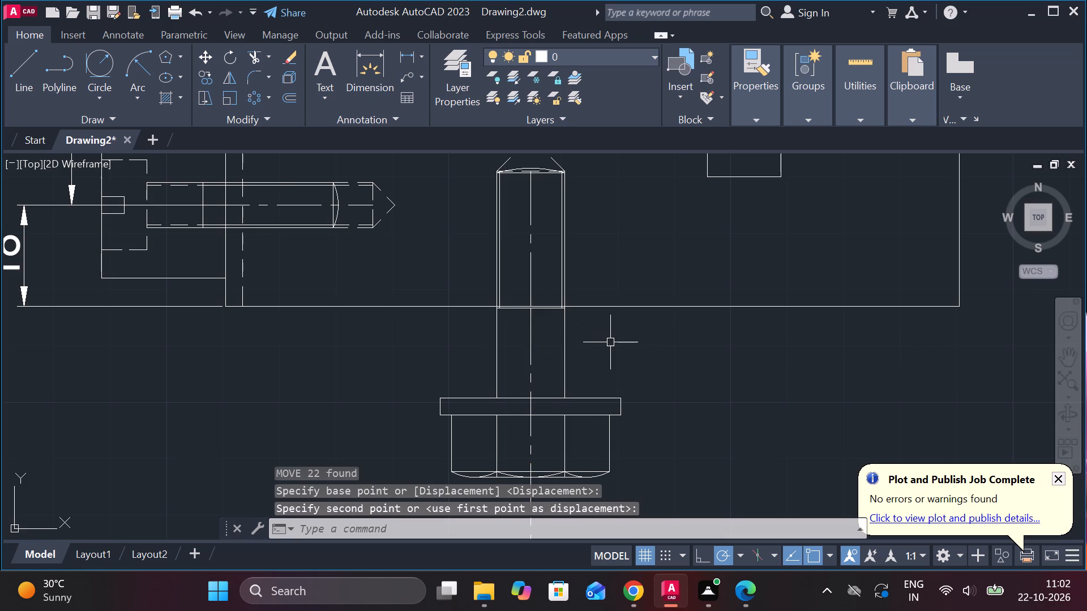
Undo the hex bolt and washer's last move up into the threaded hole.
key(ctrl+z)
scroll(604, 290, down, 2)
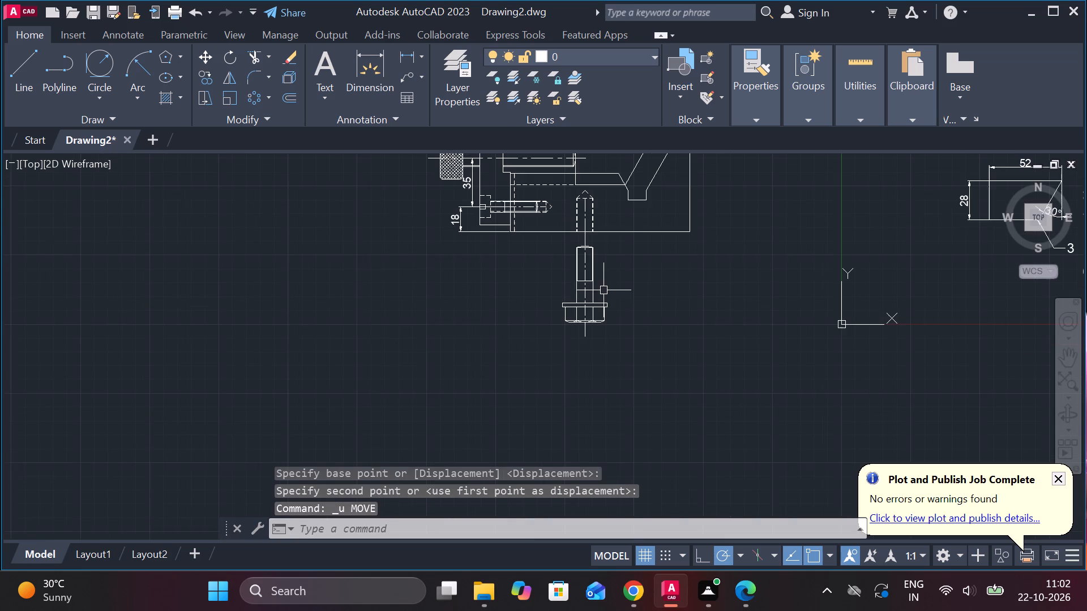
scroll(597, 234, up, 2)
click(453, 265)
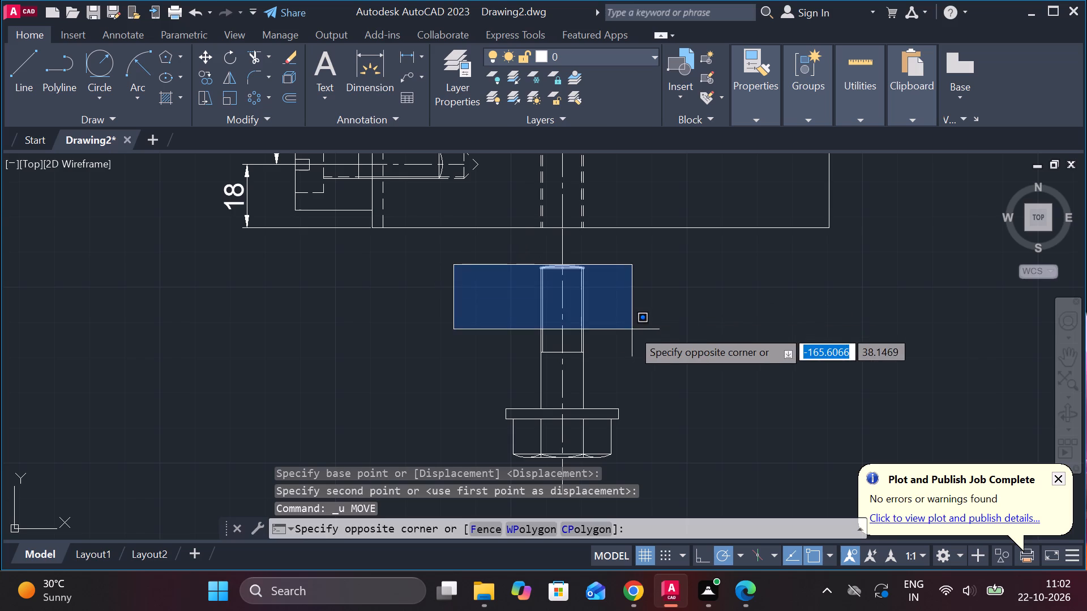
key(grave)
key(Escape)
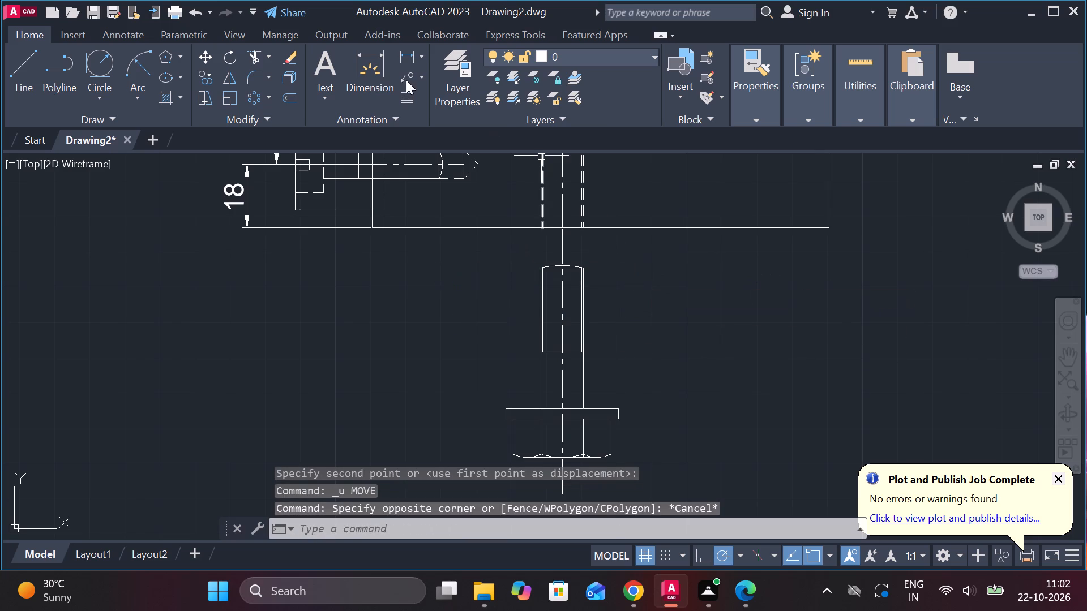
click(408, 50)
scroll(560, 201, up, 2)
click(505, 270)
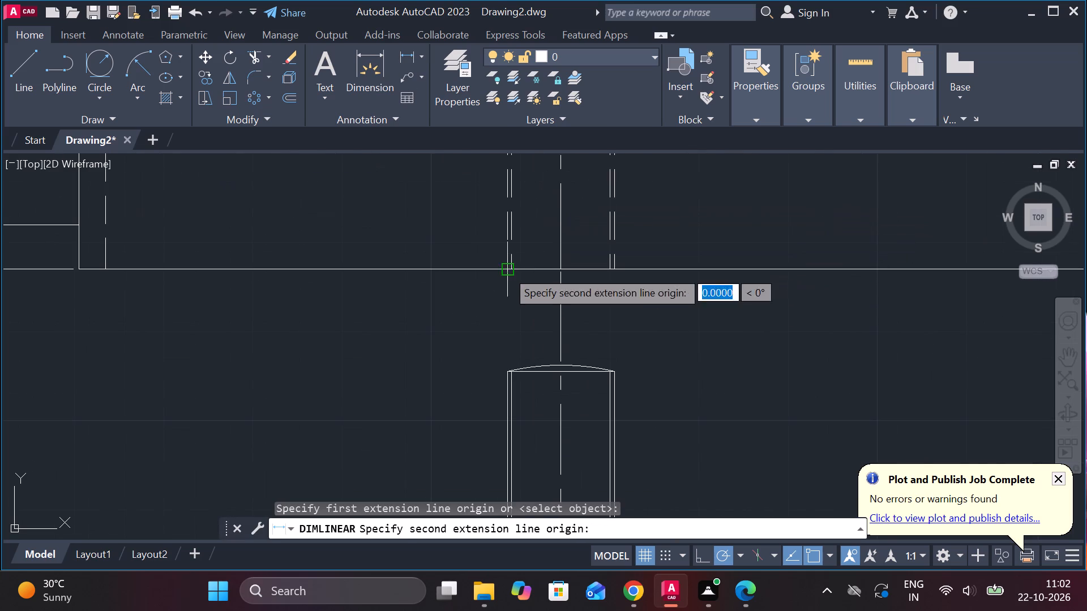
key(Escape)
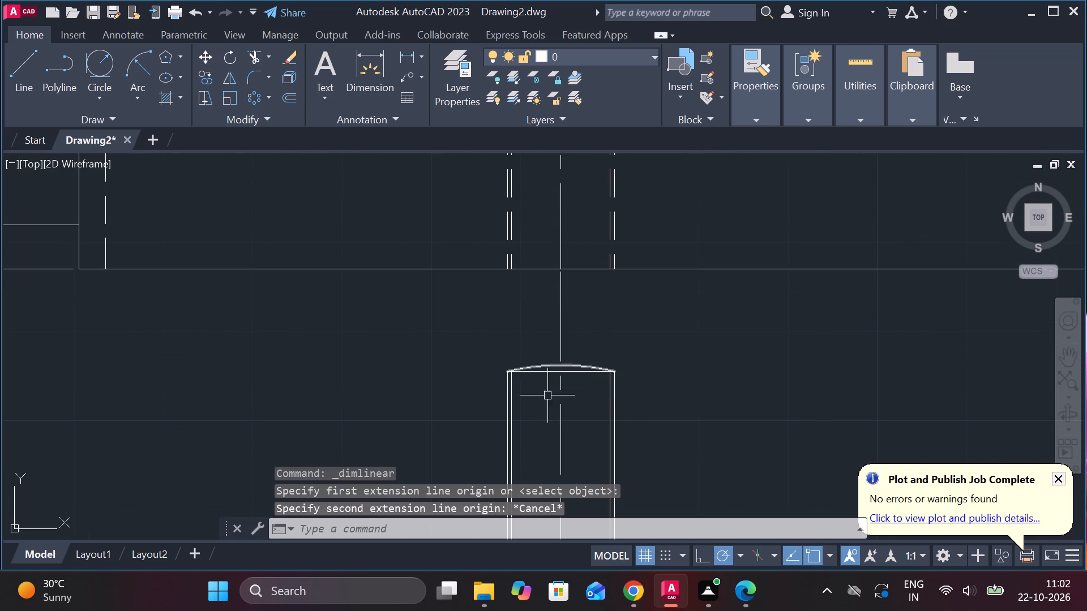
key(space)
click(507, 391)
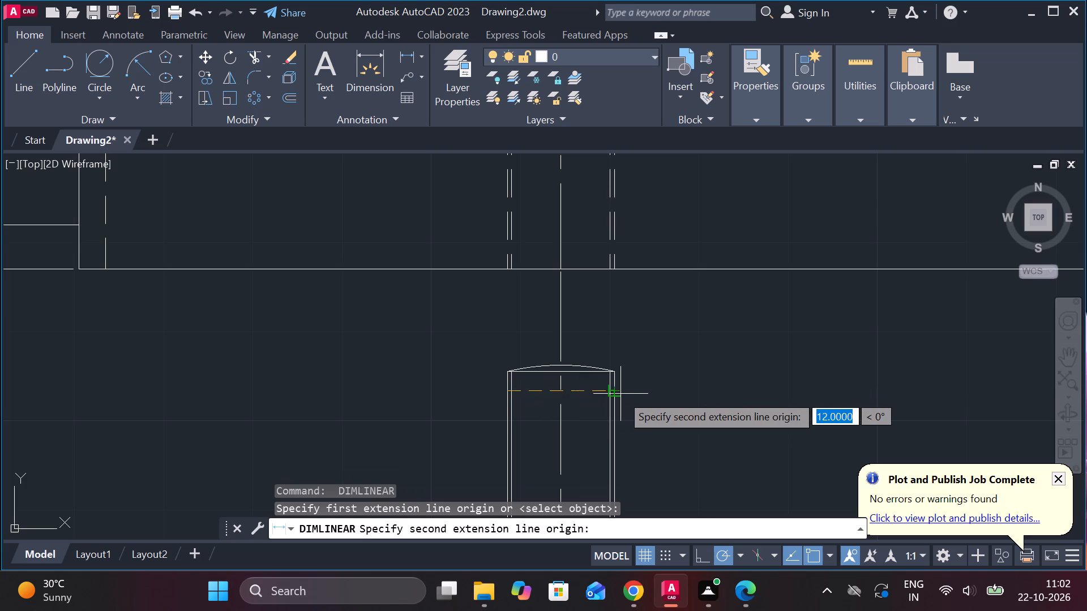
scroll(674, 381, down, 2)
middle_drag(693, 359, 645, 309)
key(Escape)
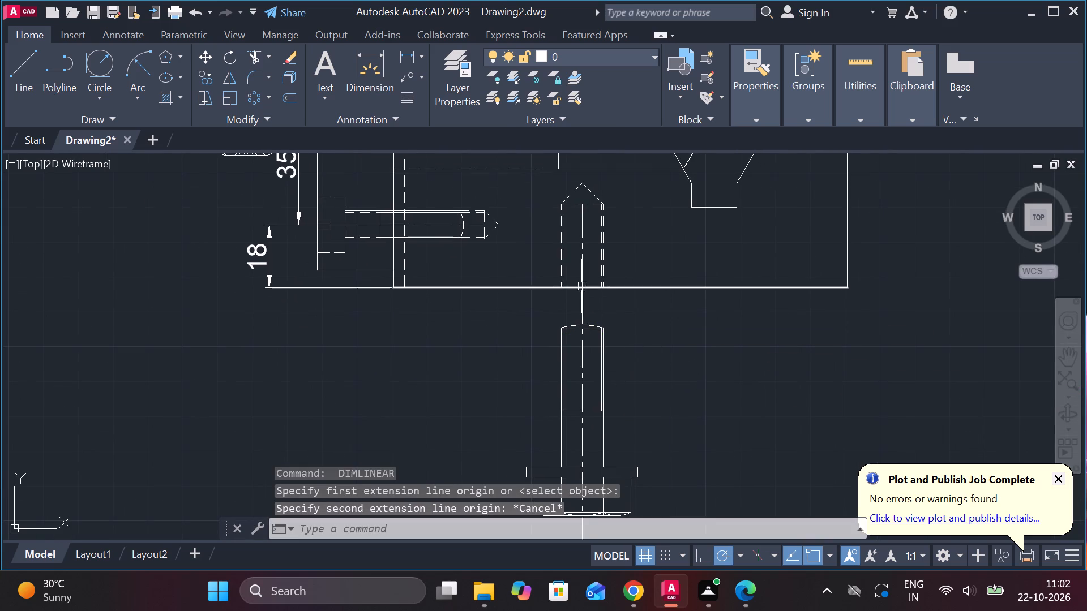
Draw a 1 mm vertical line down the hole axis from the block's bottom edge.
scroll(581, 286, up, 2)
key(l)
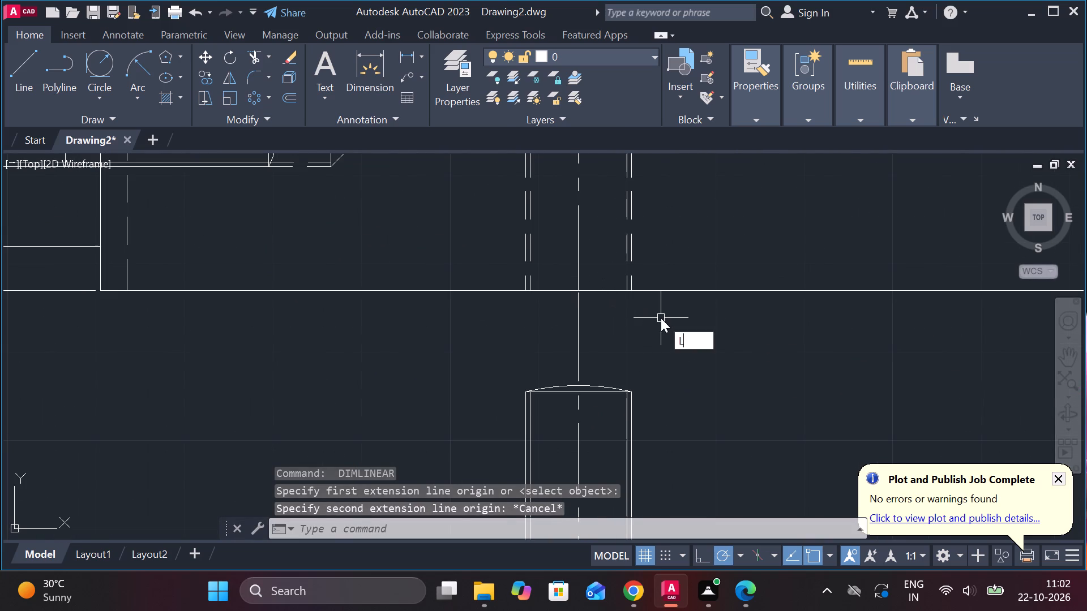
key(Return)
click(578, 296)
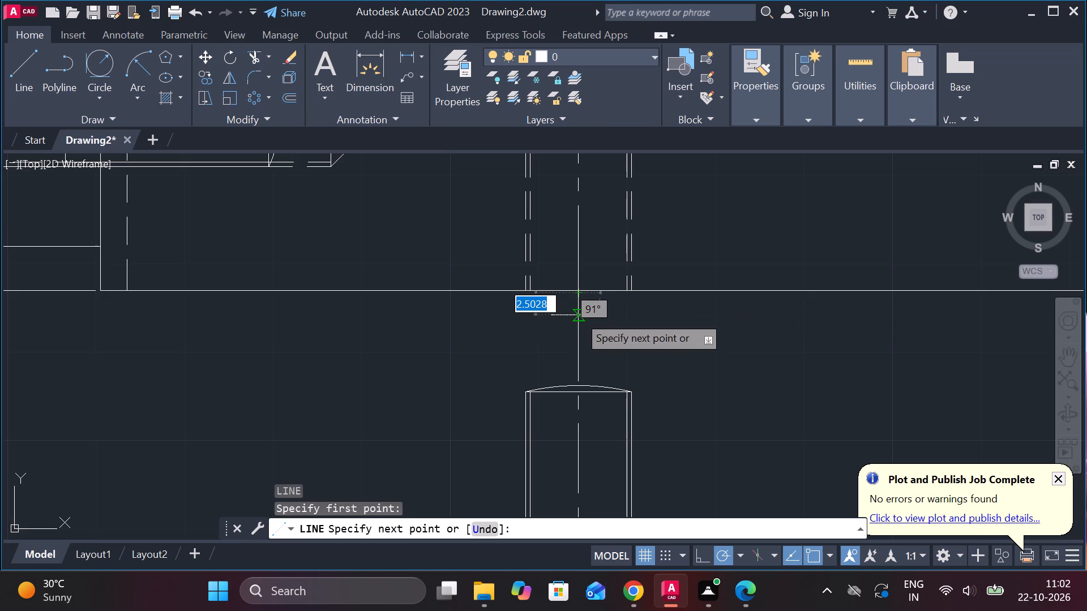
key(1)
key(Return)
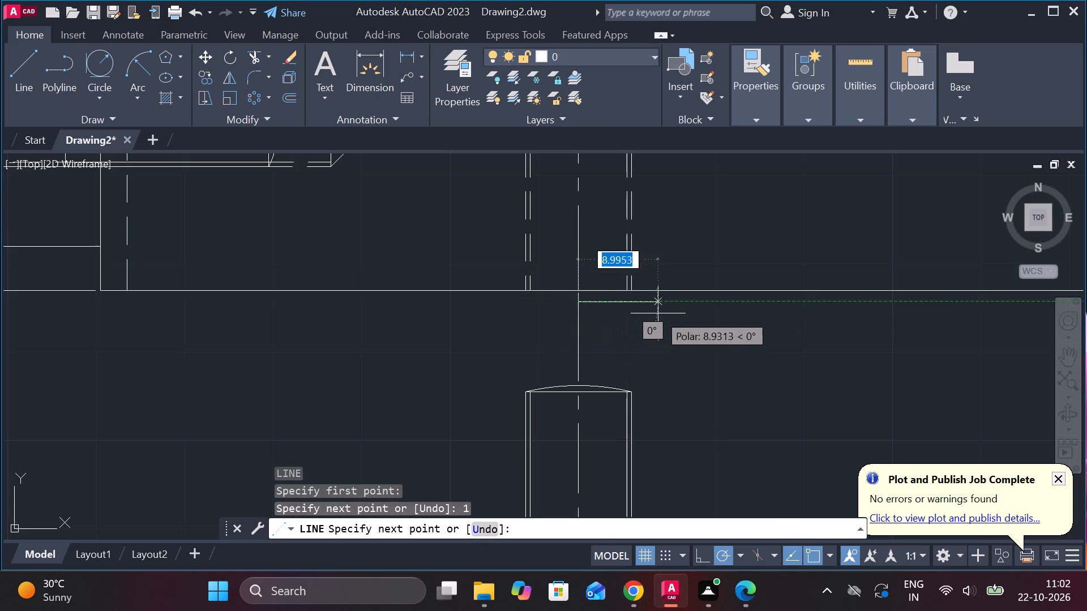
key(Escape)
Move the hex bolt and washer, without the centre line, up the hole axis until the thread end line sits just below the block's bottom edge.
scroll(675, 372, down, 1)
middle_drag(675, 372, 648, 201)
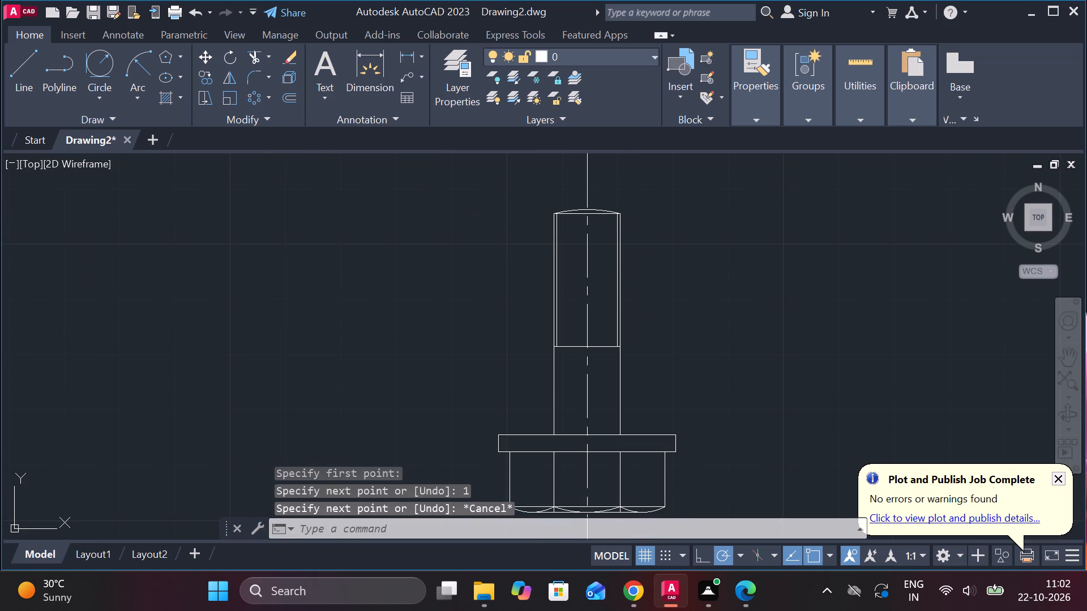
click(463, 198)
middle_drag(728, 282, 715, 234)
click(712, 479)
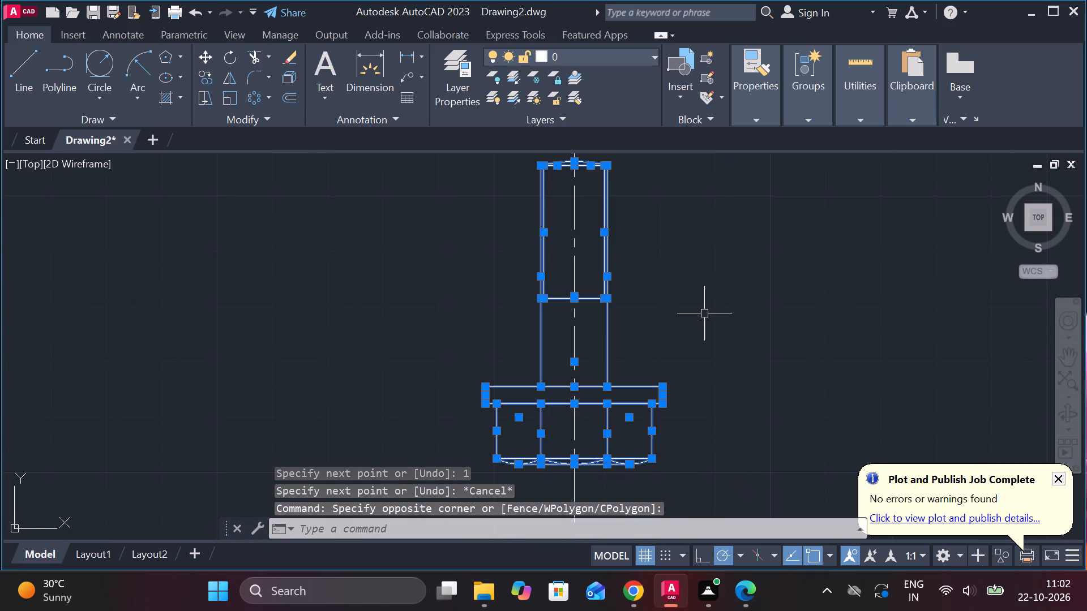
key(m)
key(Return)
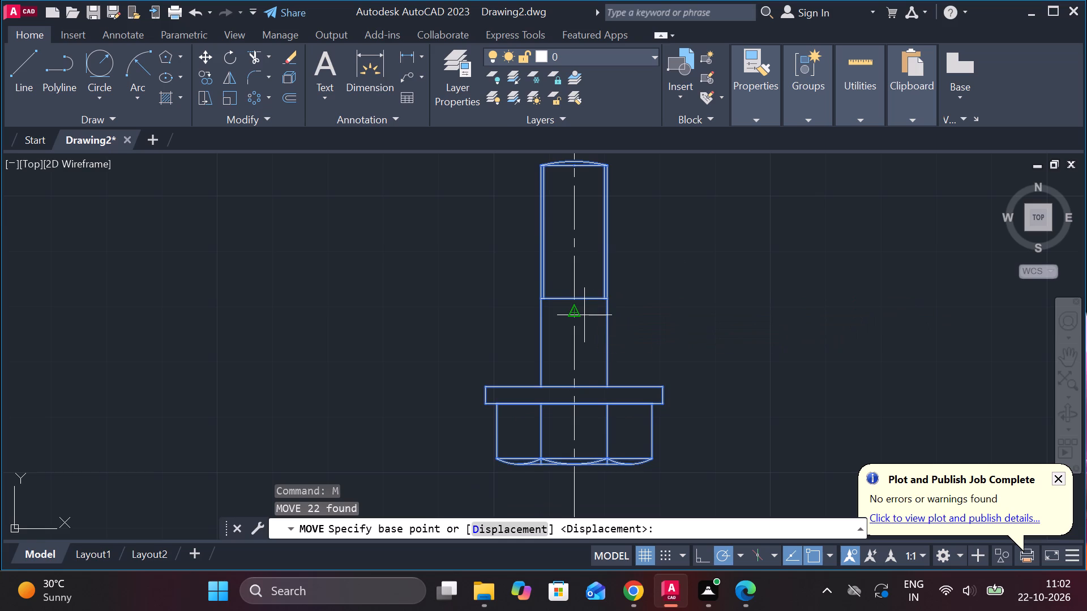
click(584, 315)
middle_drag(564, 257, 560, 462)
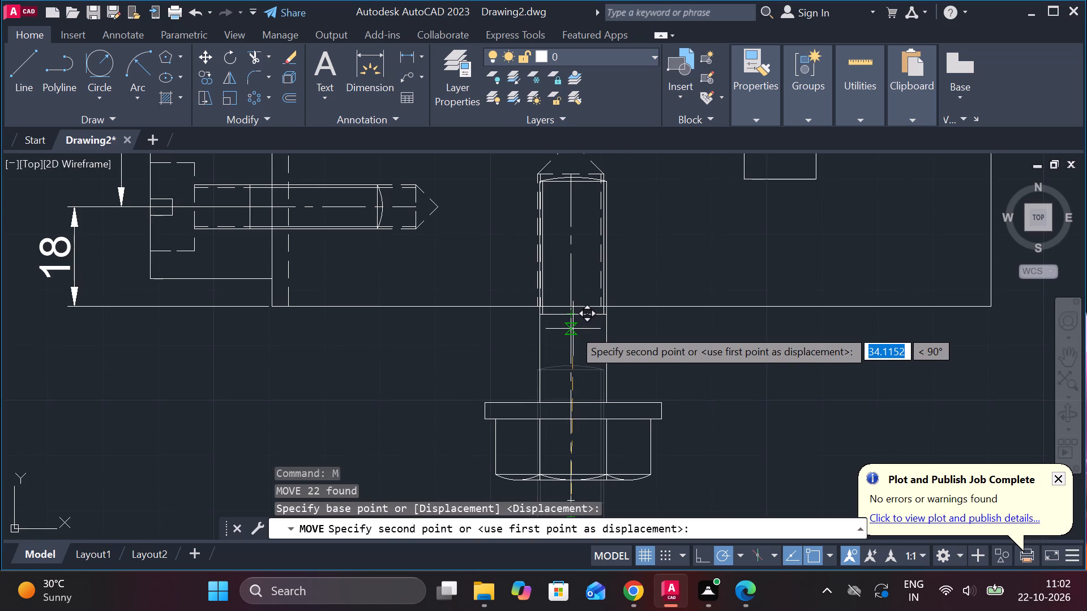
click(571, 332)
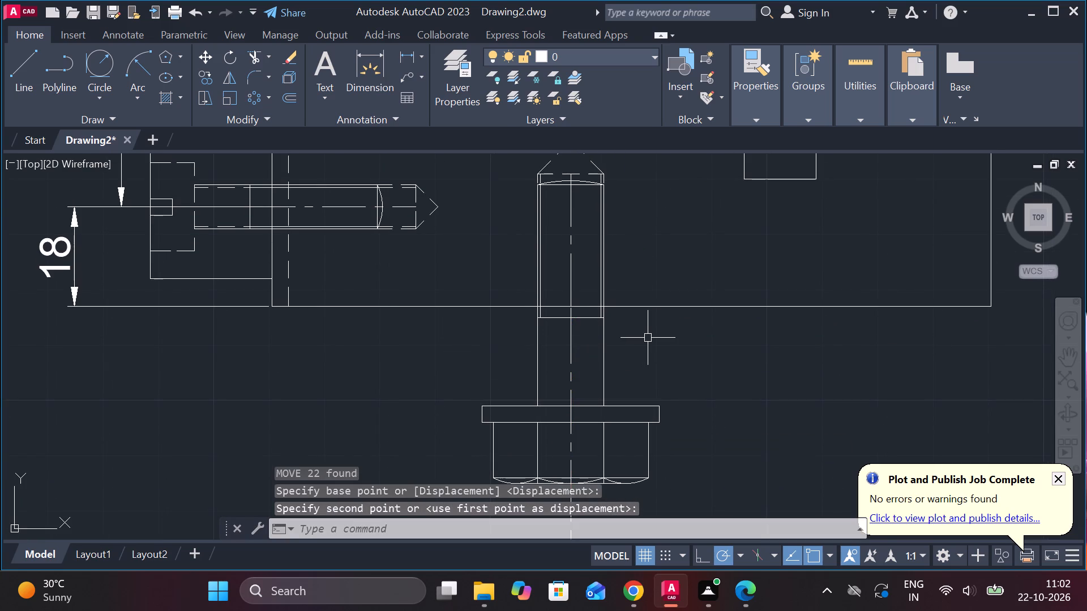
scroll(652, 341, down, 2)
key(Escape)
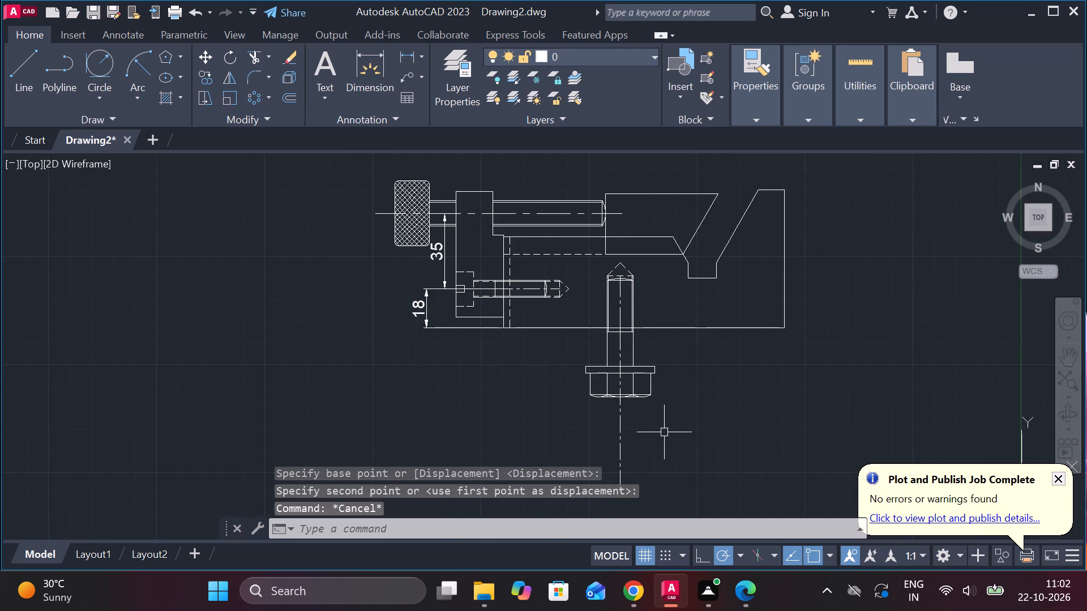
Trim the excess centre line below the hex bolt head.
middle_drag(664, 432, 656, 333)
text(TR)
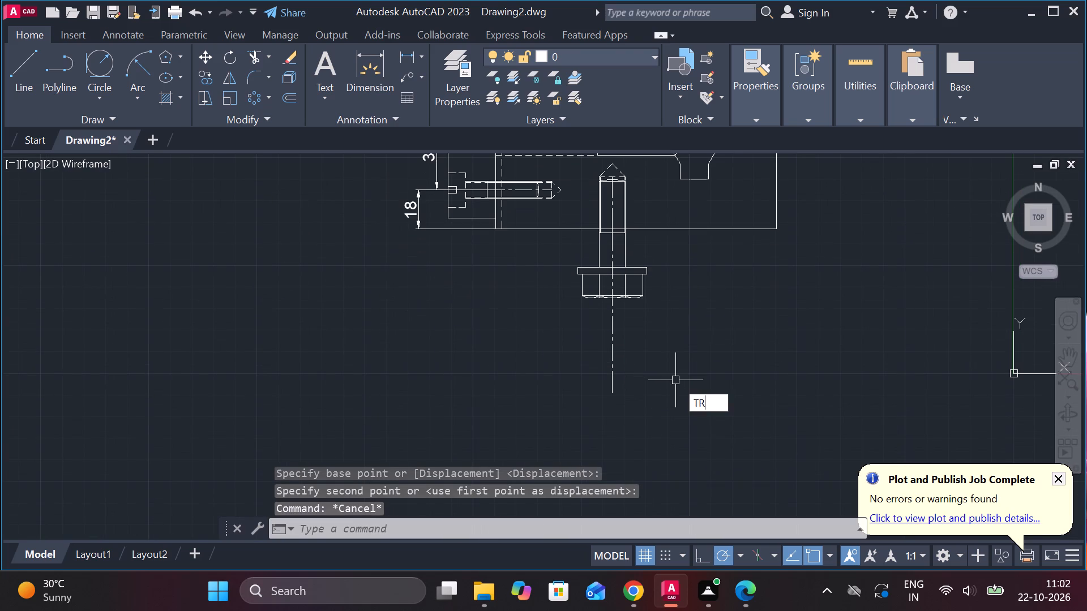
key(space)
drag(649, 348, 459, 335)
key(Escape)
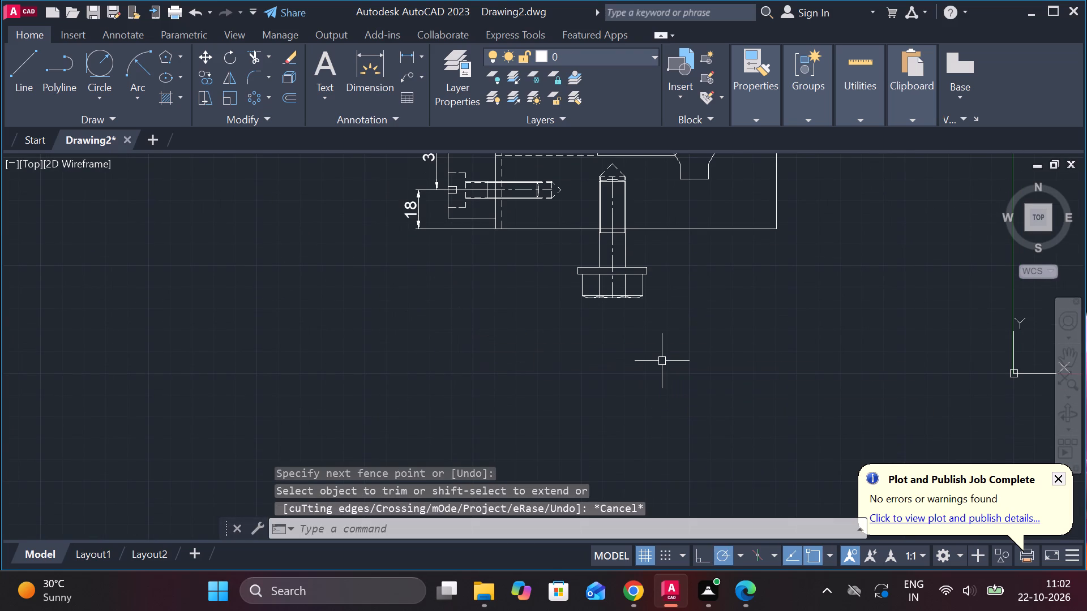
Erase the two solid inner thread lines of the hex bolt inside the block's vertical hole.
middle_drag(675, 341, 648, 412)
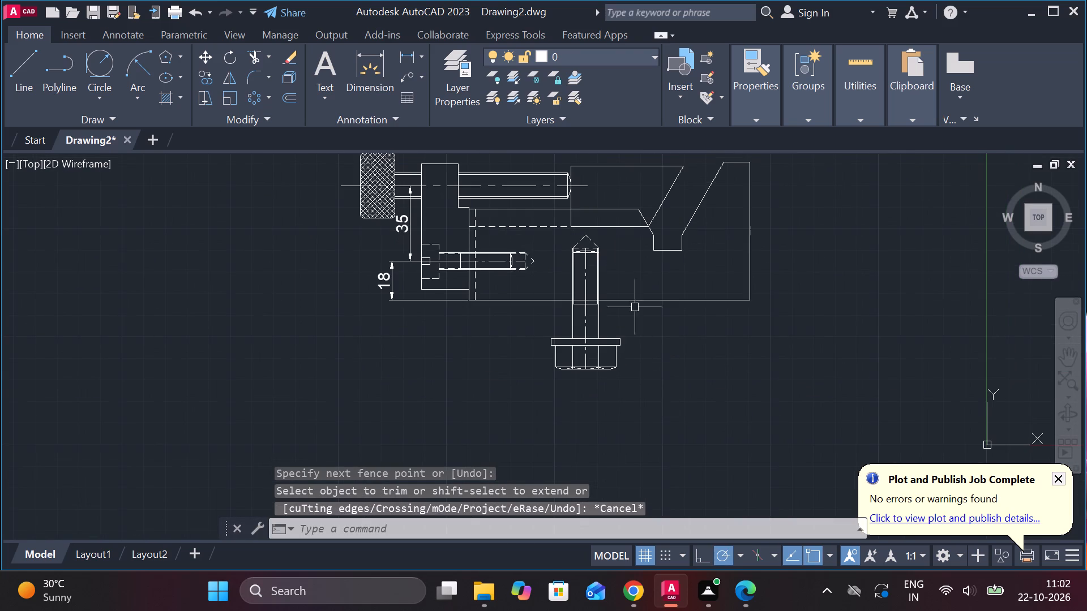
scroll(572, 281, up, 4)
click(564, 258)
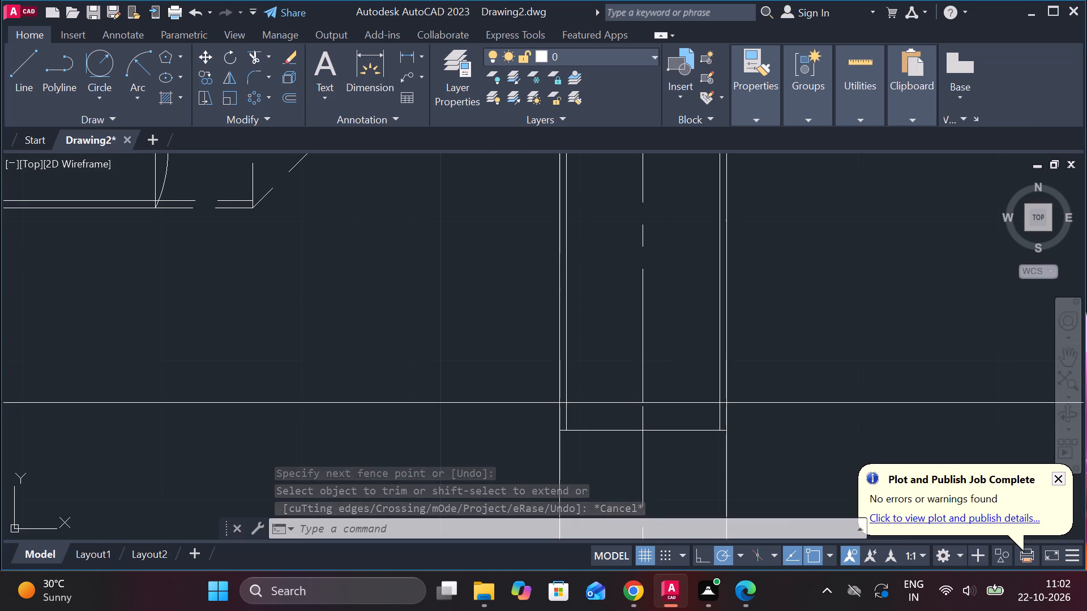
click(559, 252)
key(Escape)
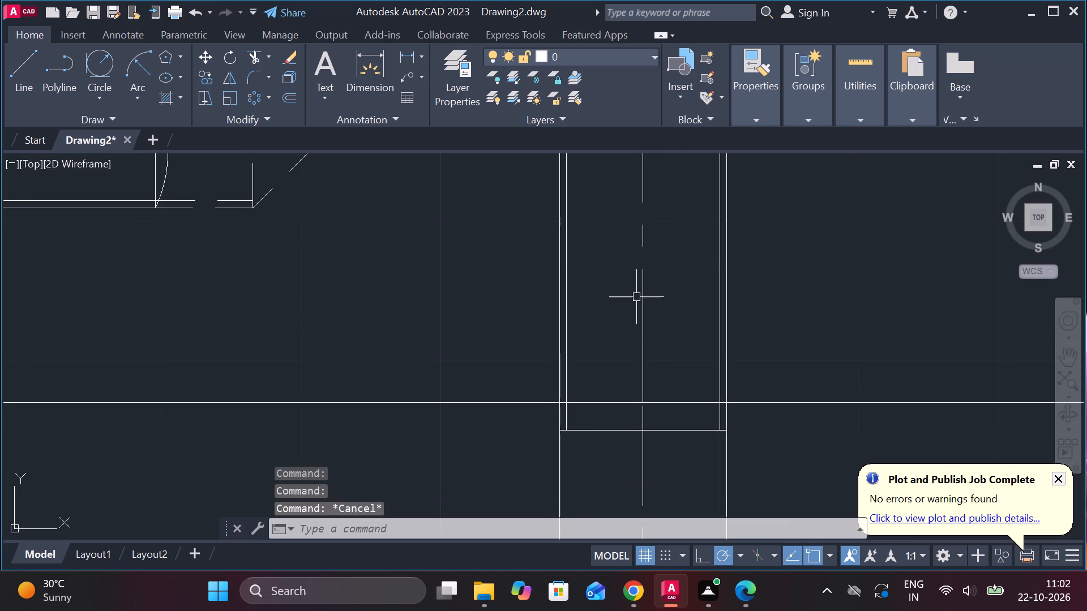
click(564, 318)
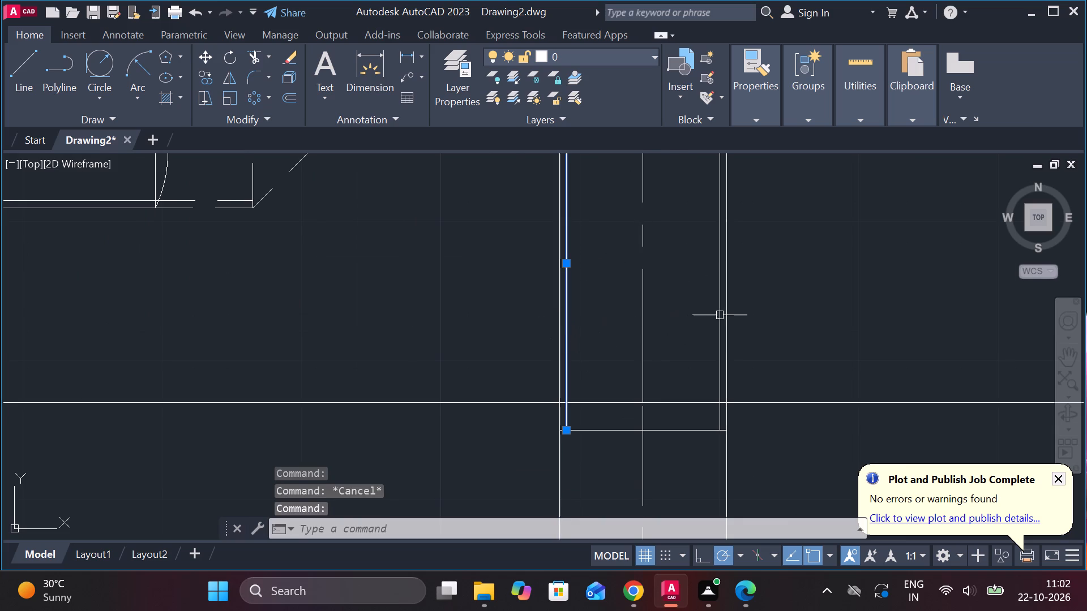
click(721, 309)
text(E)
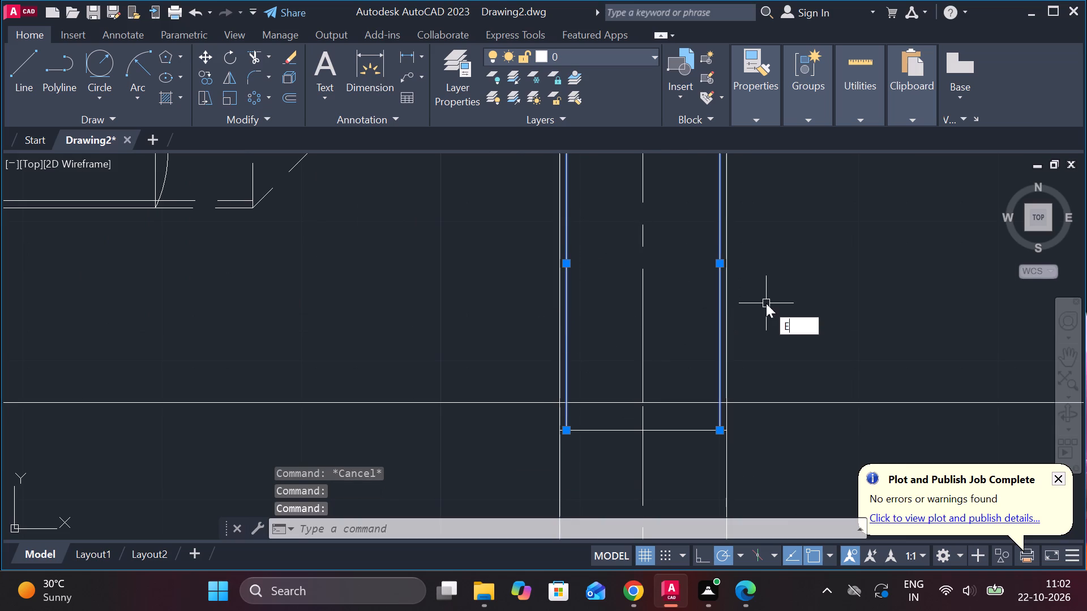
key(space)
Add a horizontal linear dimension below the block from its lower plate-side corner to the hex bolt's axis.
scroll(626, 347, down, 1)
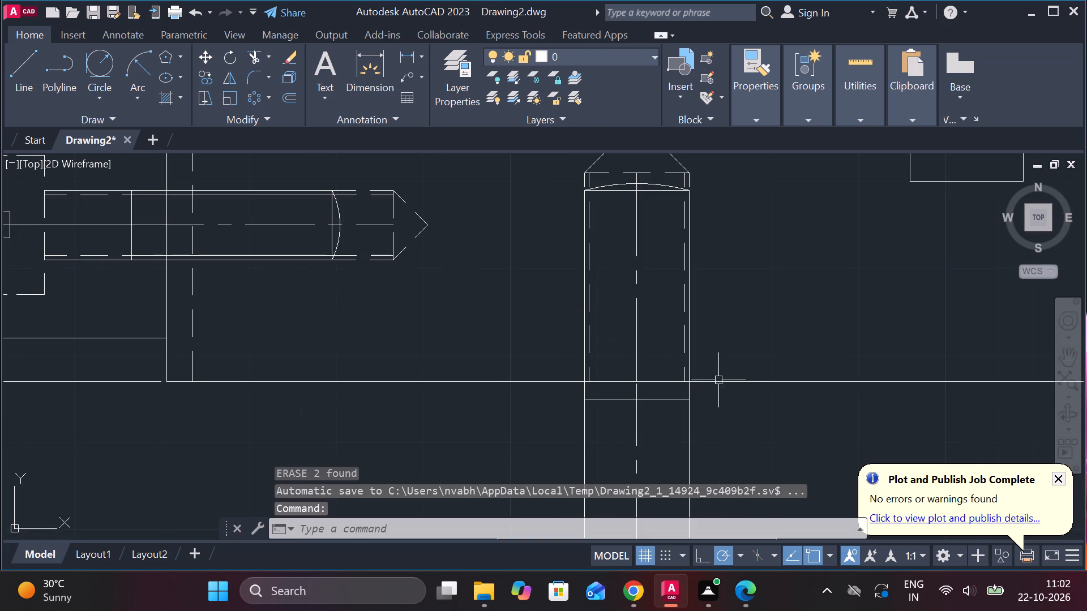
scroll(718, 380, down, 3)
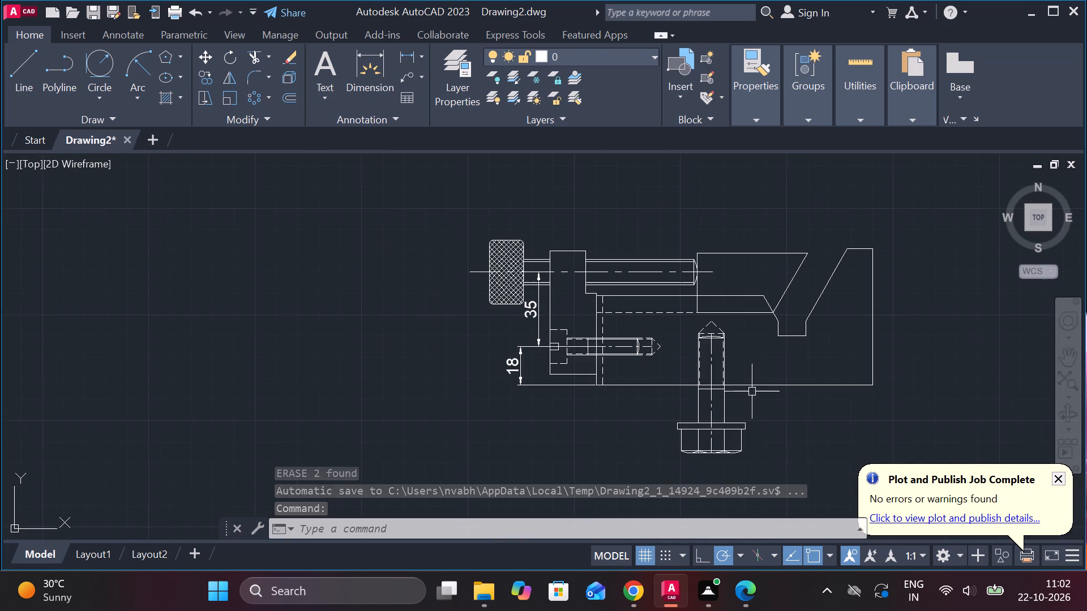
middle_drag(798, 395, 715, 375)
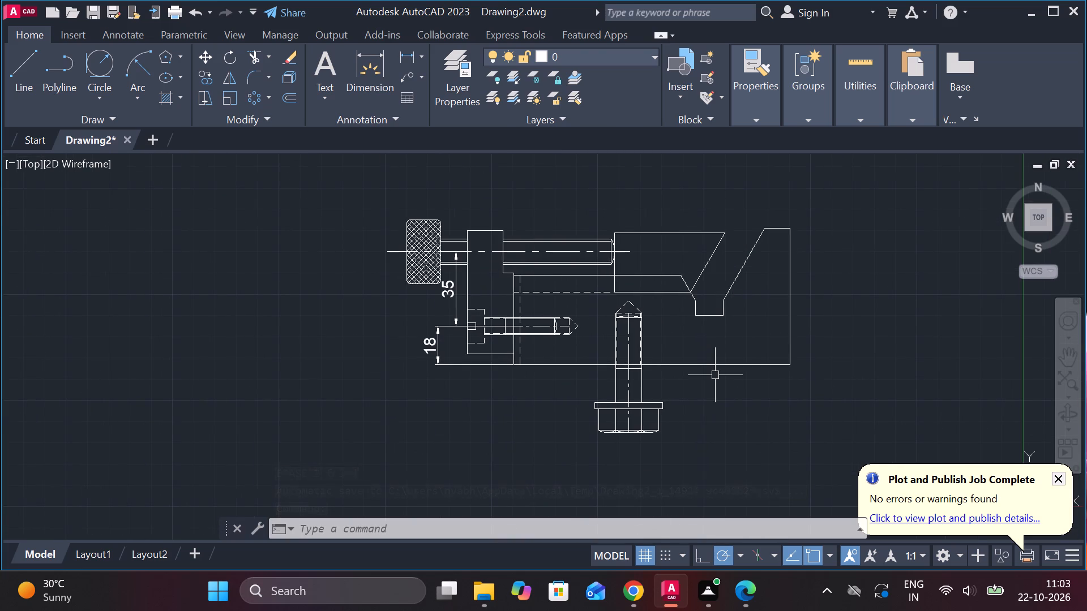
click(406, 58)
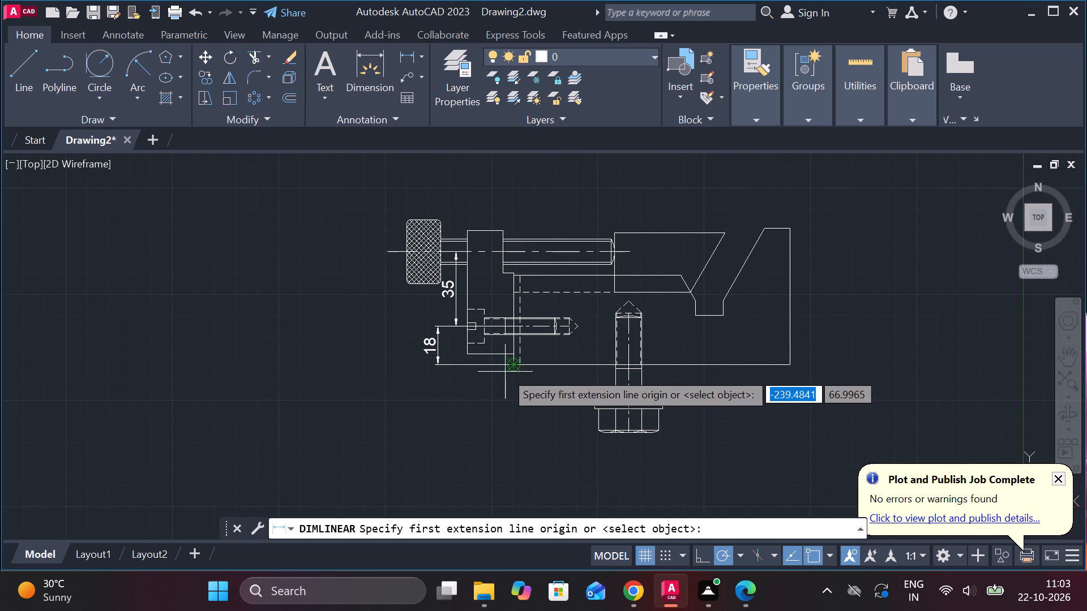
click(513, 367)
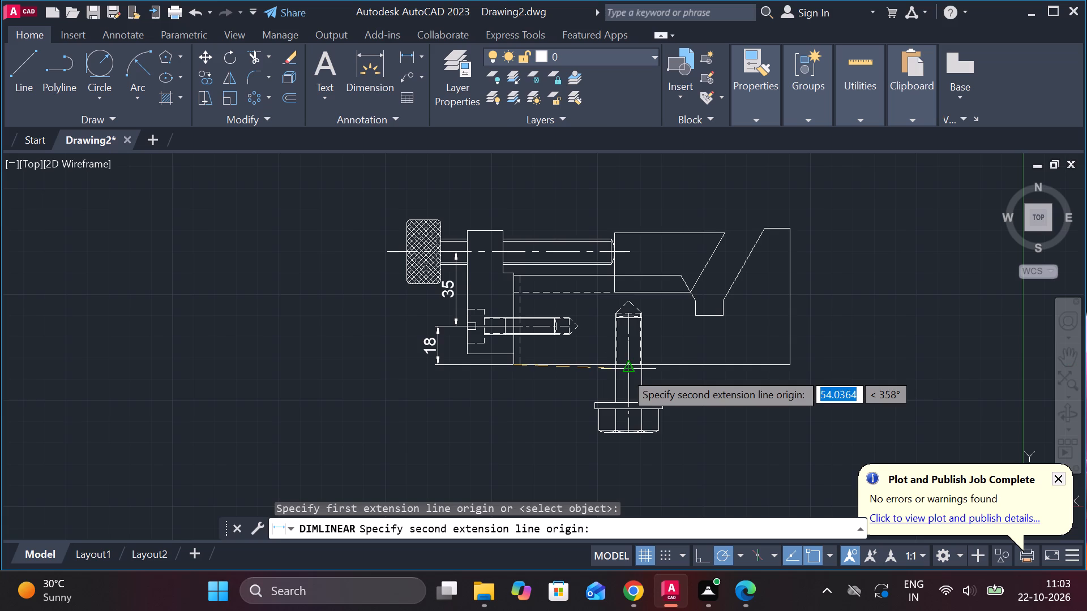
click(624, 372)
click(554, 386)
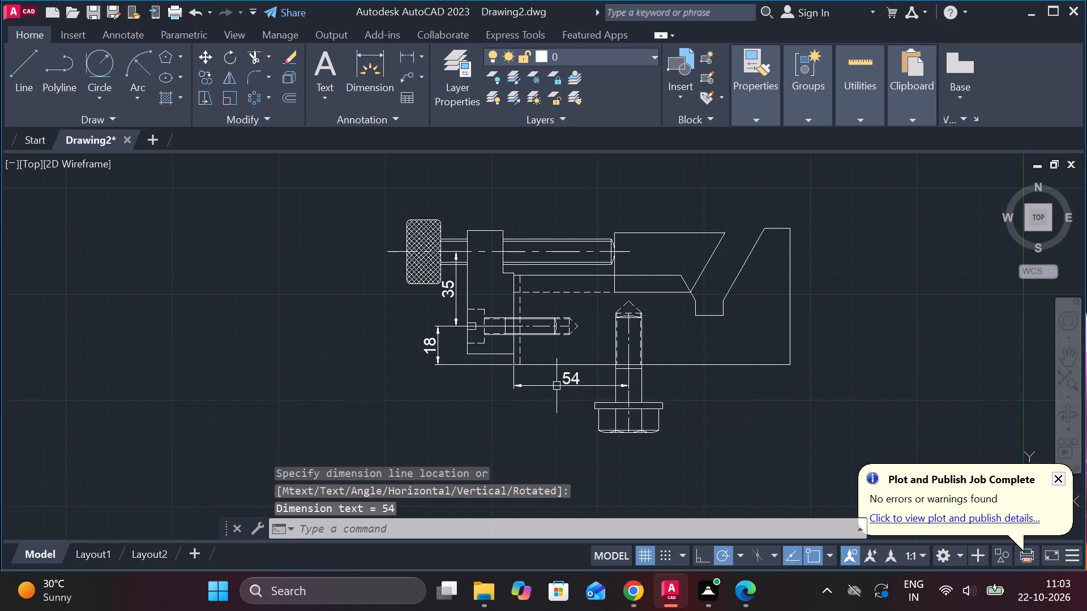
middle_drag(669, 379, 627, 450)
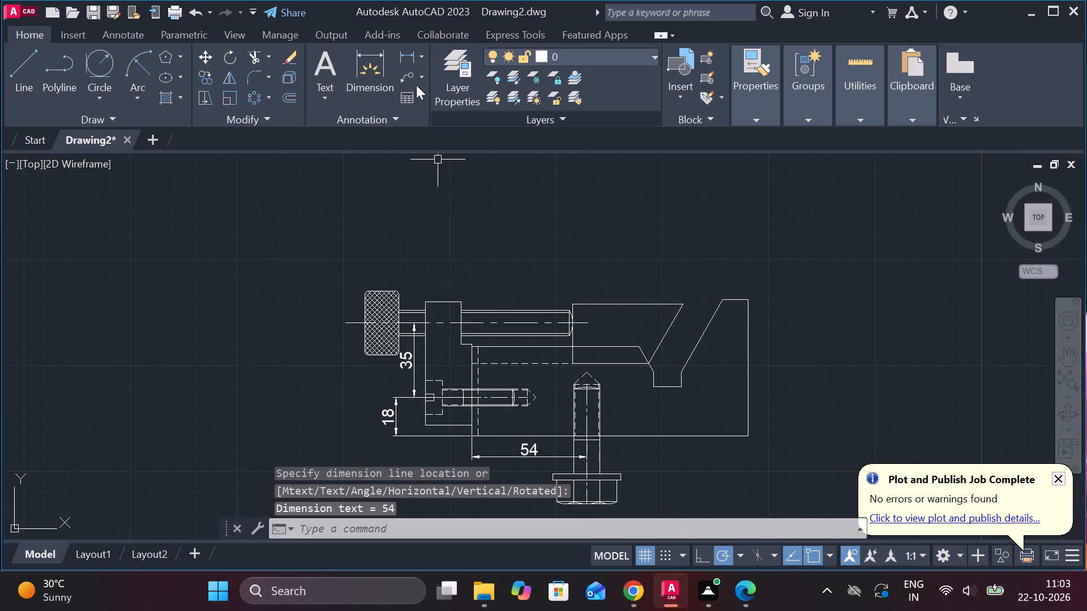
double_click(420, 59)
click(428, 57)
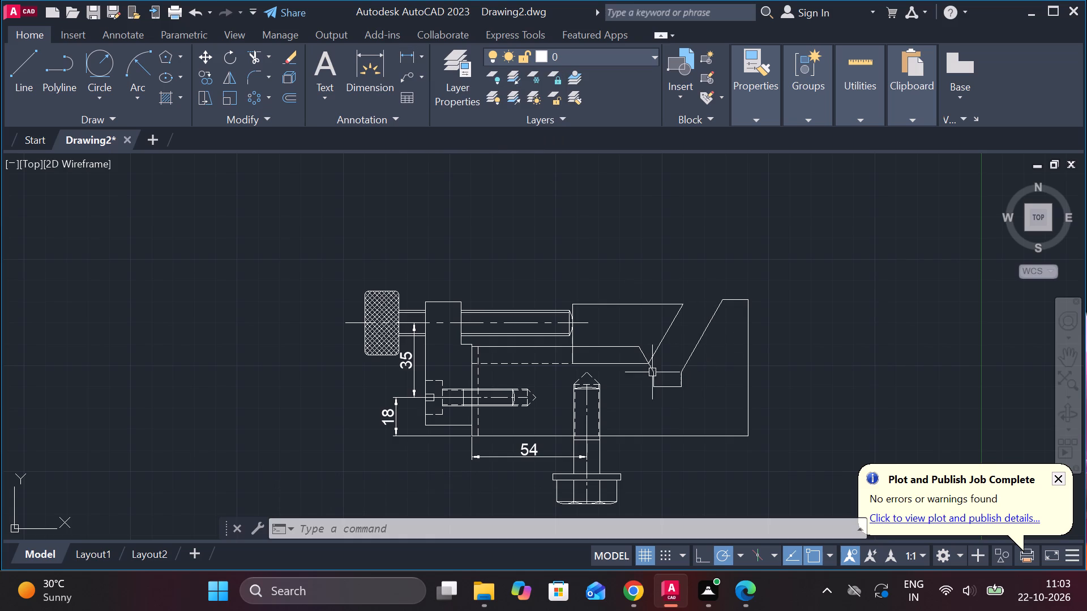
Trim away the overlapping solid and dashed lines along the jaw's bottom edge, up to the V-notch side.
scroll(635, 370, up, 1)
click(613, 360)
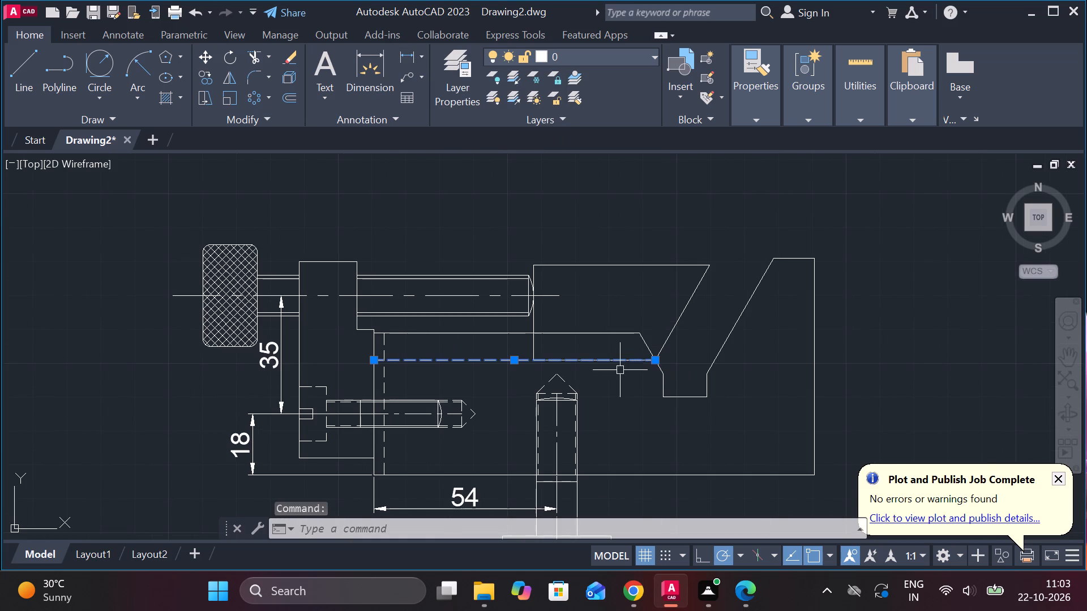
key(Escape)
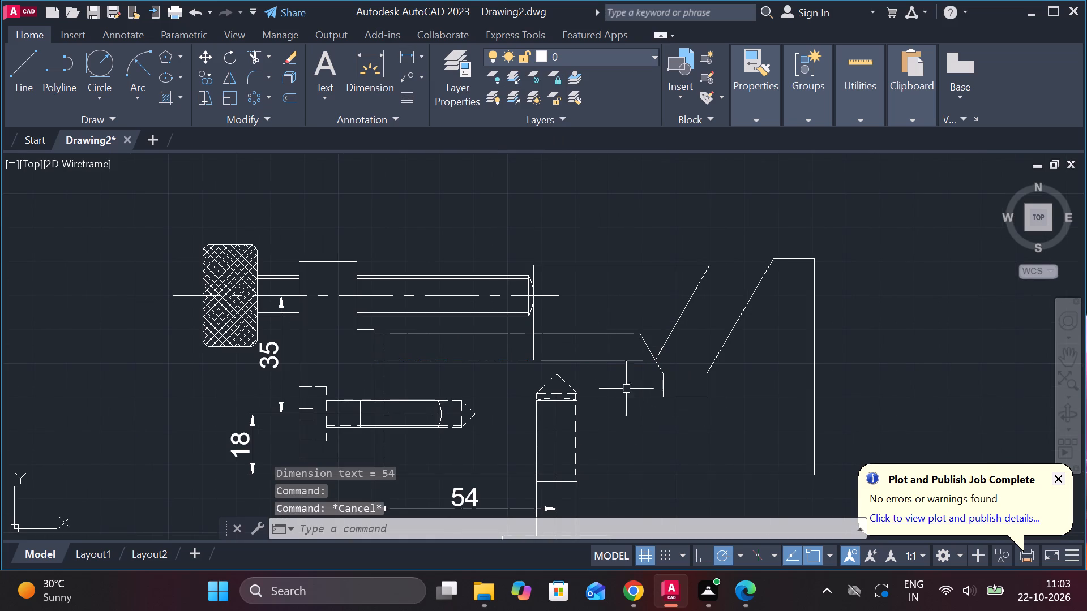
text(TR)
key(space)
click(583, 359)
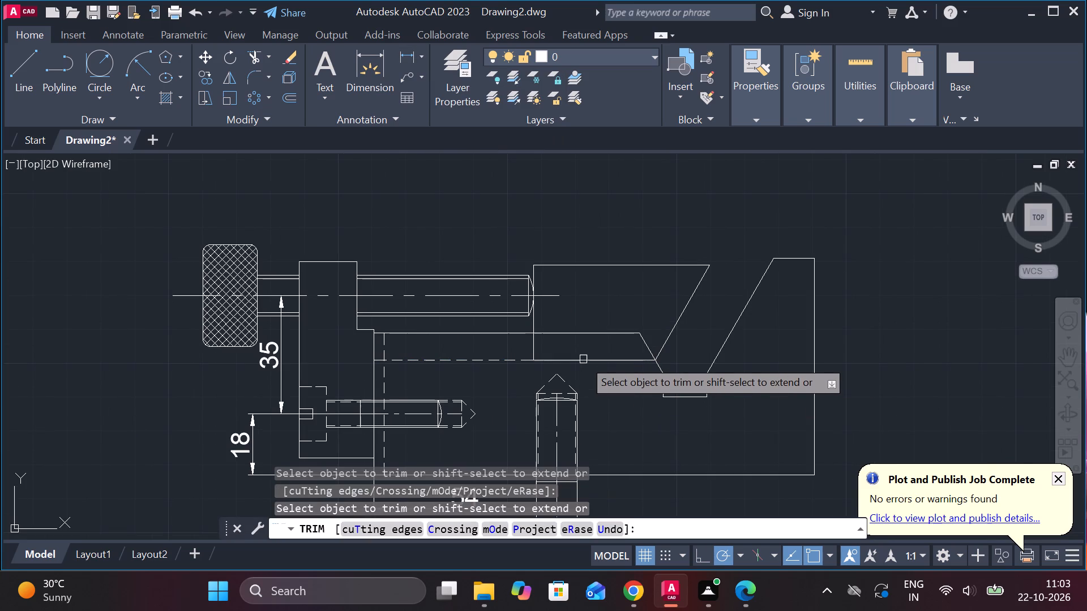
click(610, 364)
key(Escape)
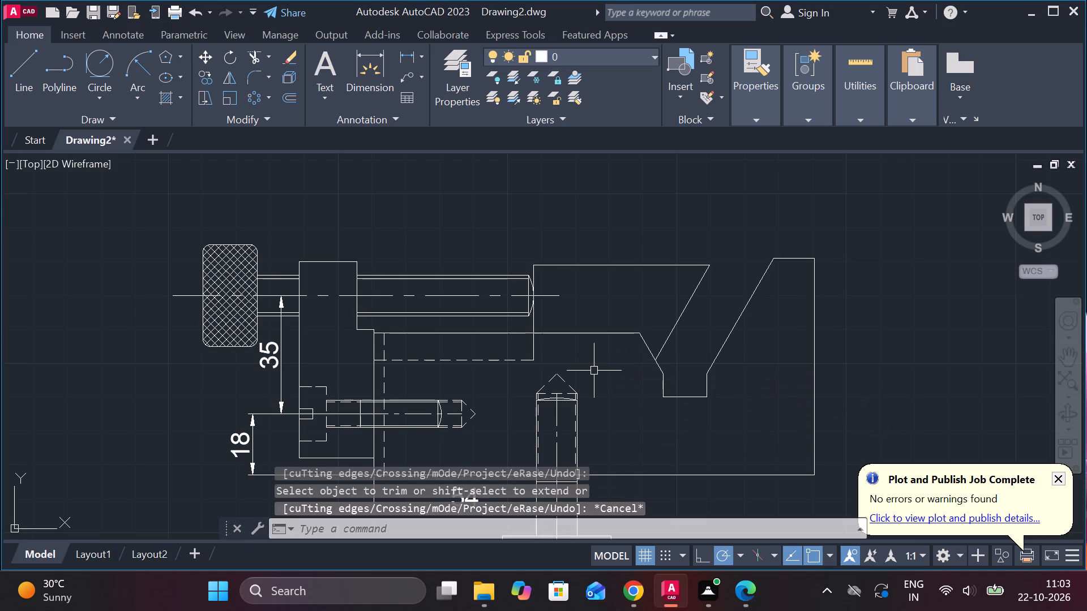
Extend the block's horizontal dashed hidden line beneath the jaw to the sloped side of the V-notch.
text(EX)
key(space)
click(512, 362)
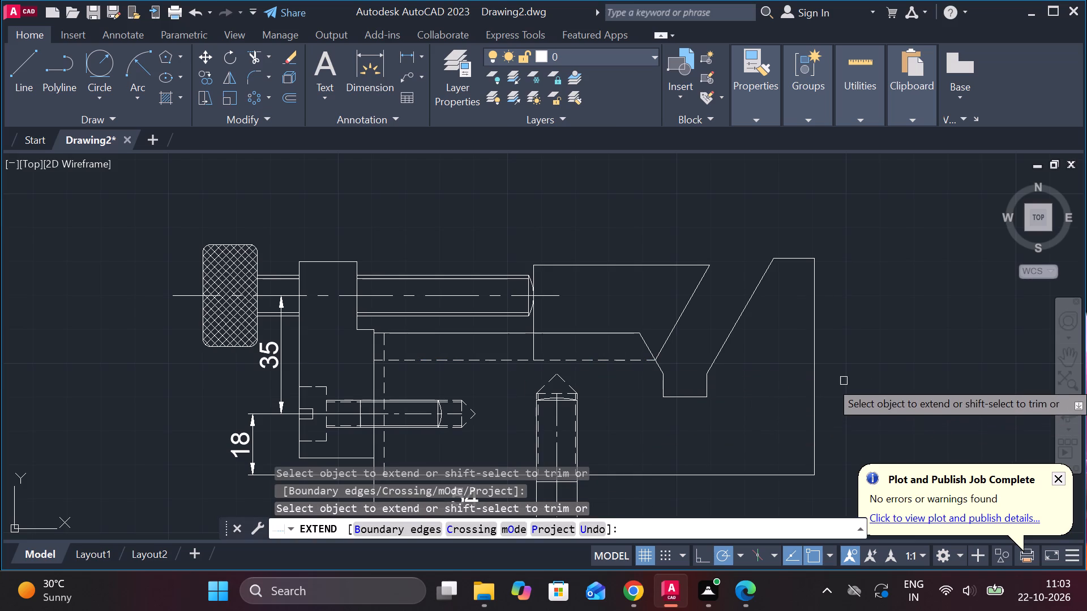
scroll(844, 381, down, 1)
middle_drag(911, 380, 888, 305)
key(Escape)
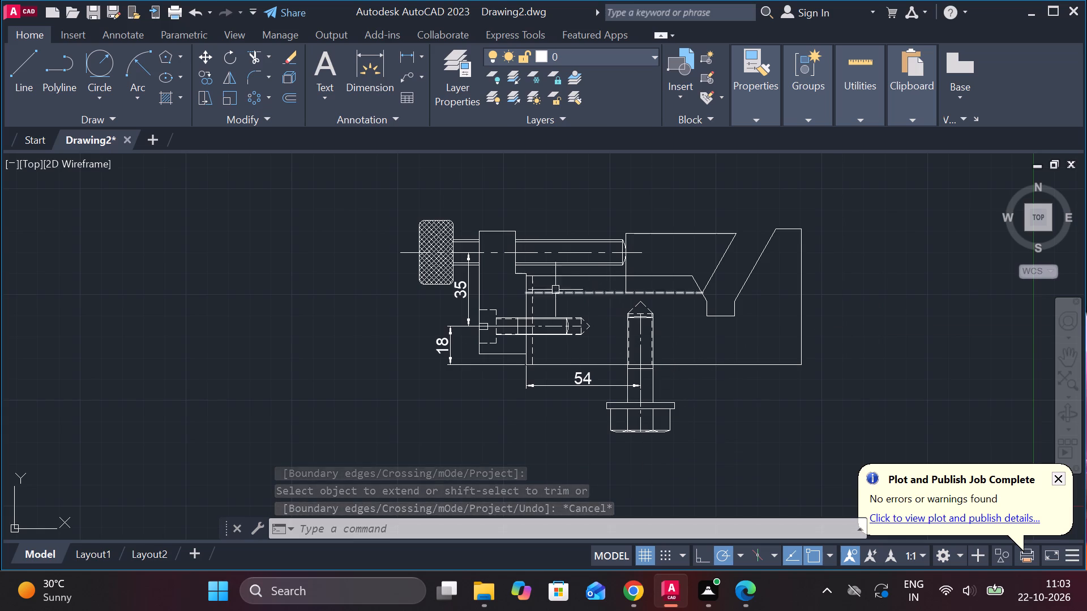
middle_drag(343, 177, 371, 221)
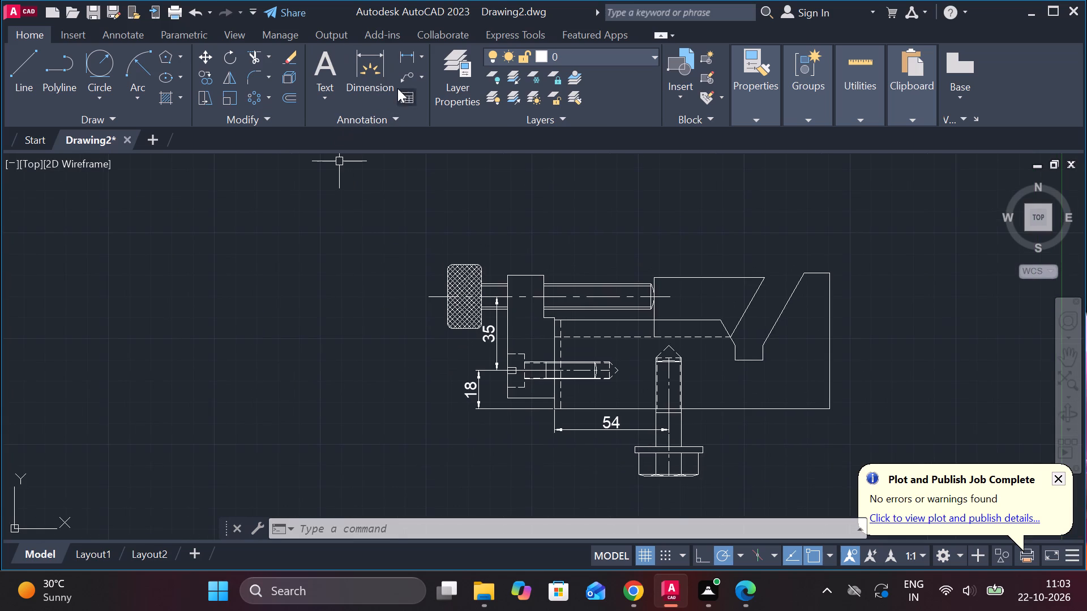
Add a multileader pointing to the top of the knurled screw's head, labelled 1 with text height 7.
click(405, 84)
click(461, 259)
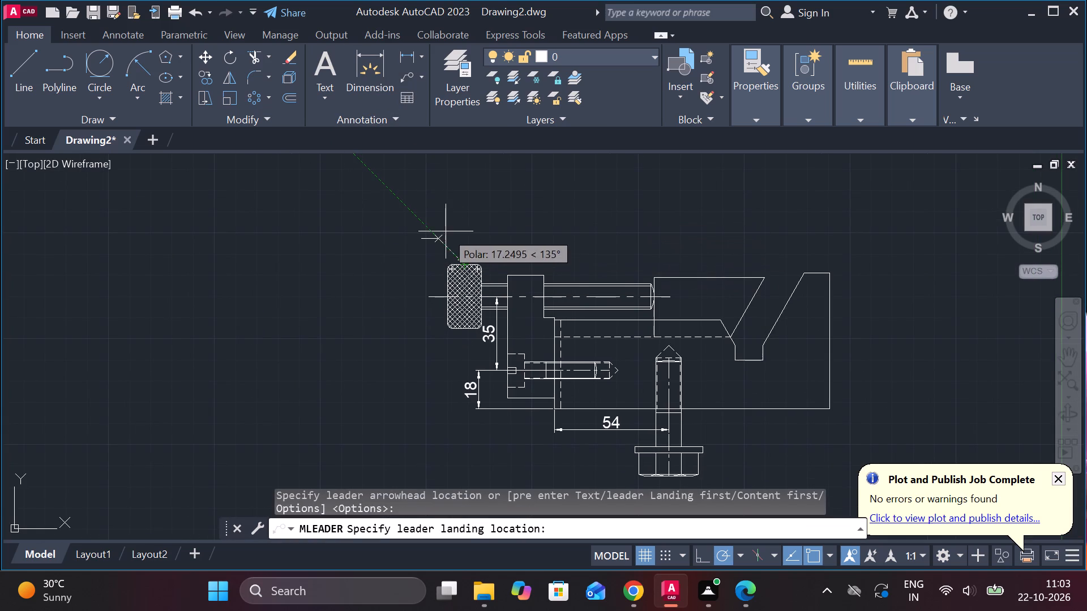
click(425, 223)
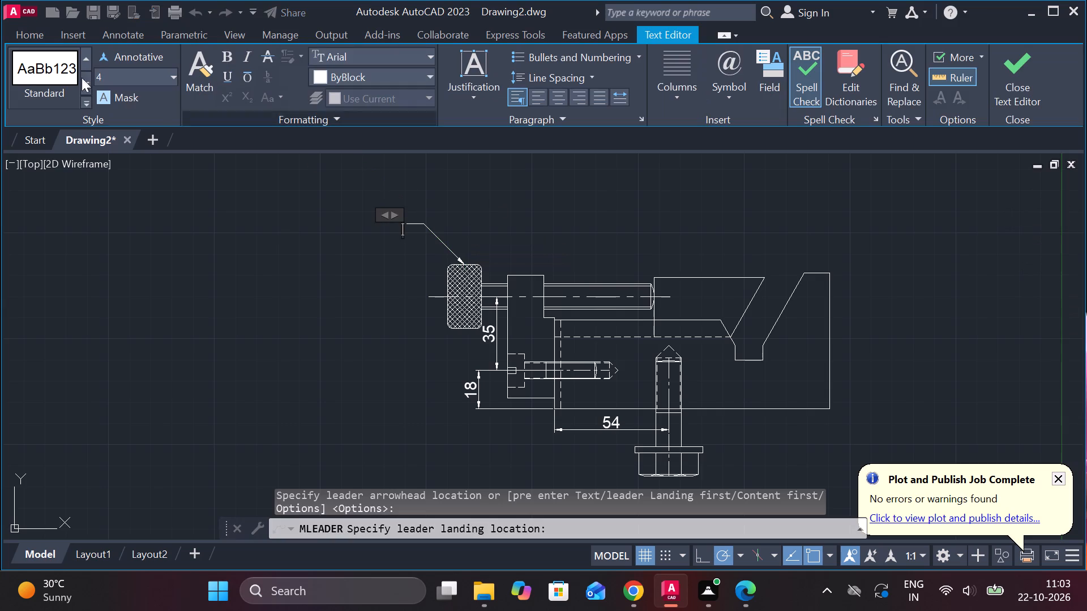
click(118, 73)
key(1)
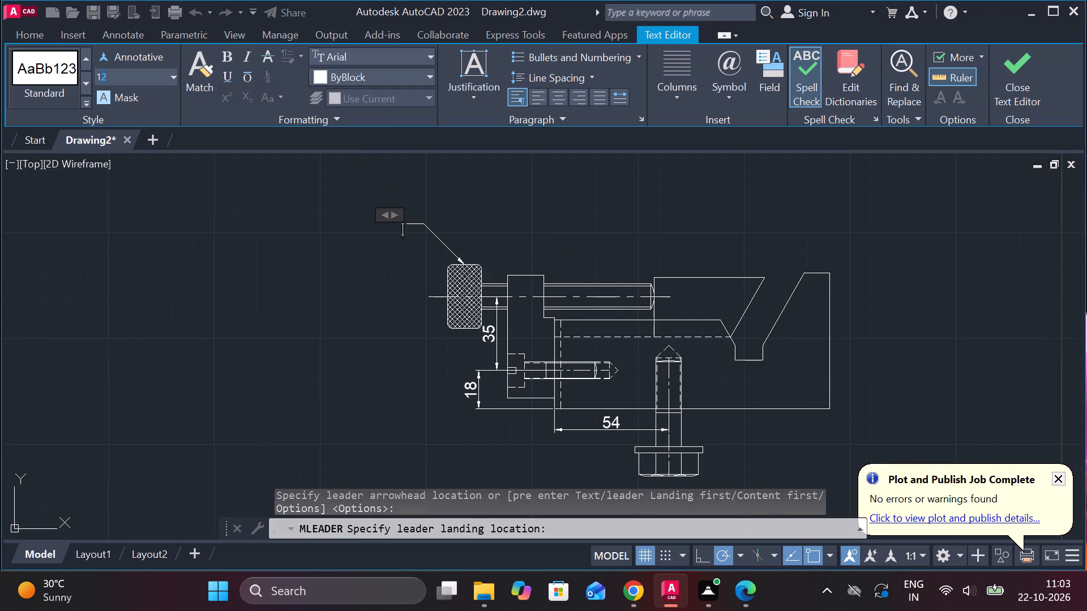
key(Return)
click(138, 79)
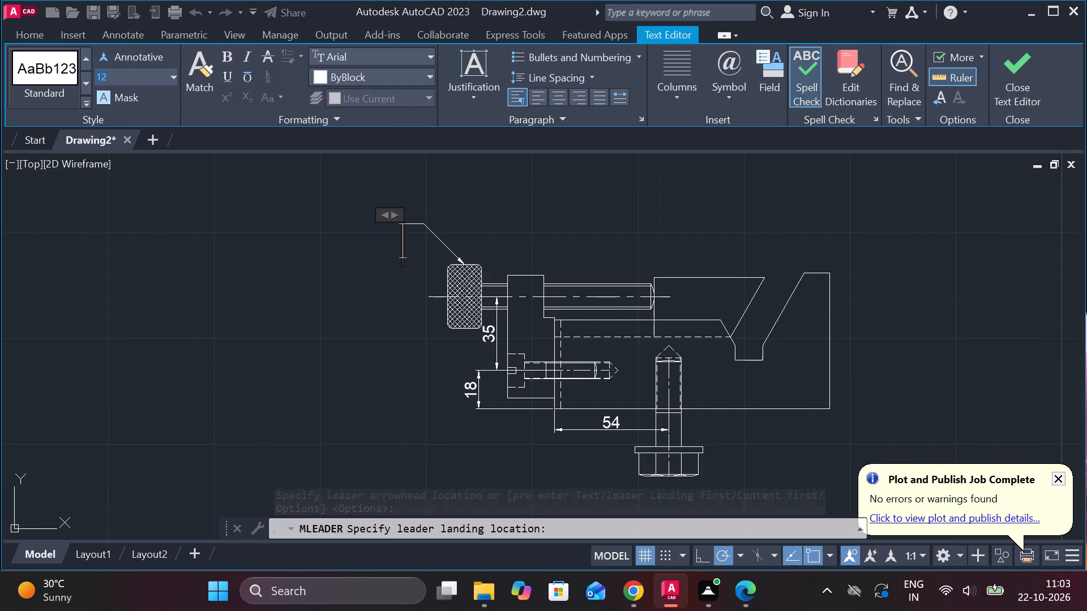
key(7)
key(Return)
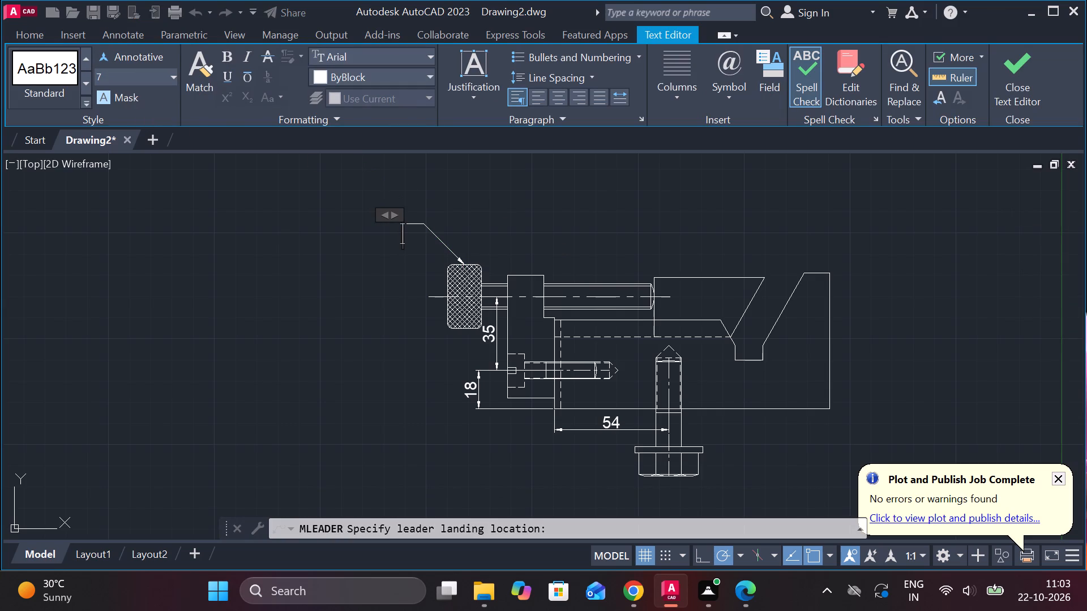
key(1)
click(1007, 107)
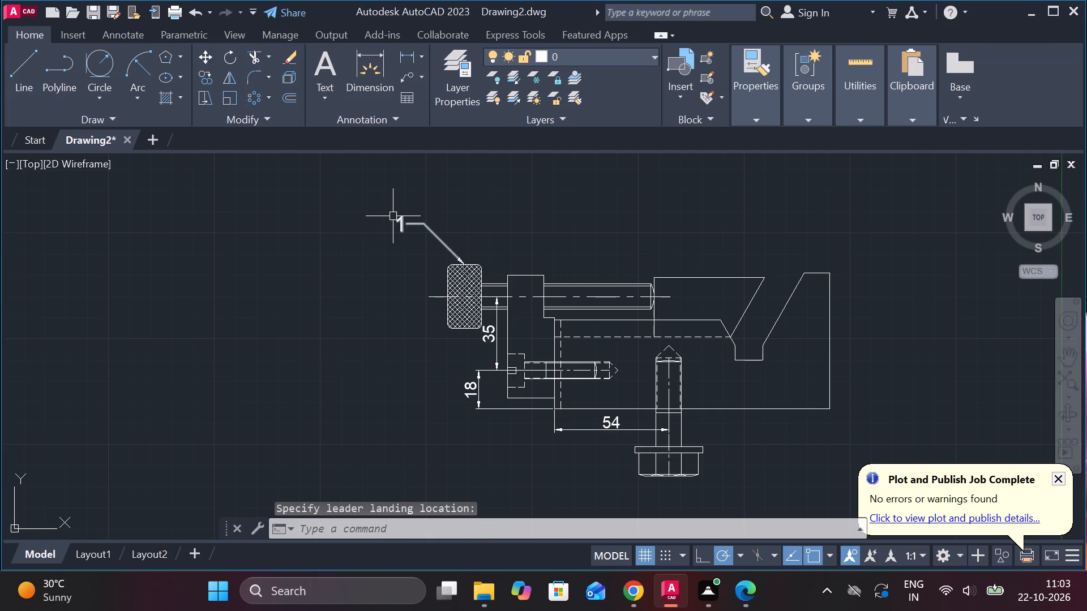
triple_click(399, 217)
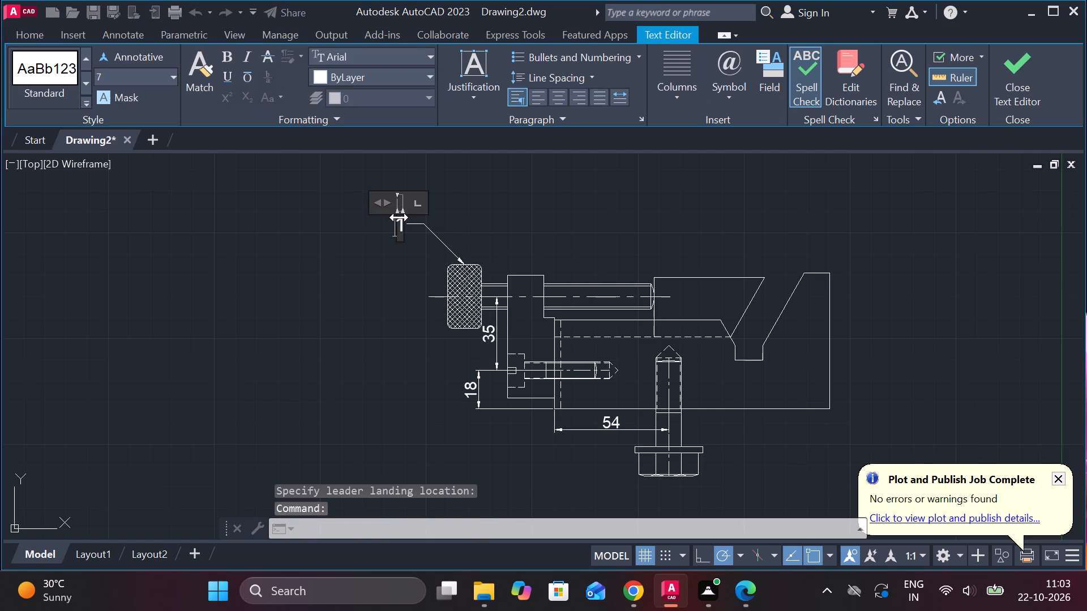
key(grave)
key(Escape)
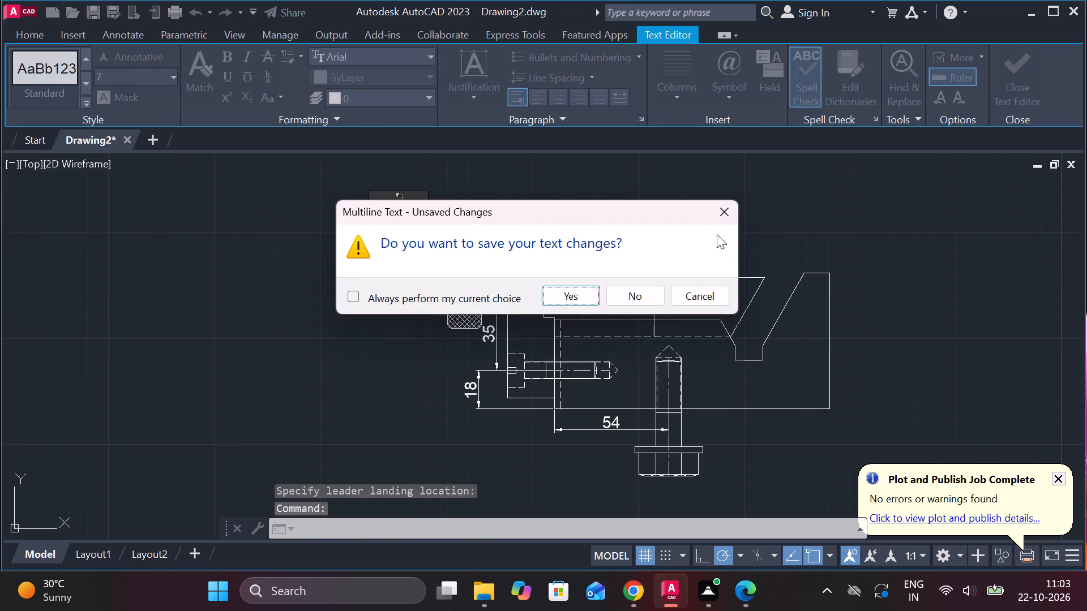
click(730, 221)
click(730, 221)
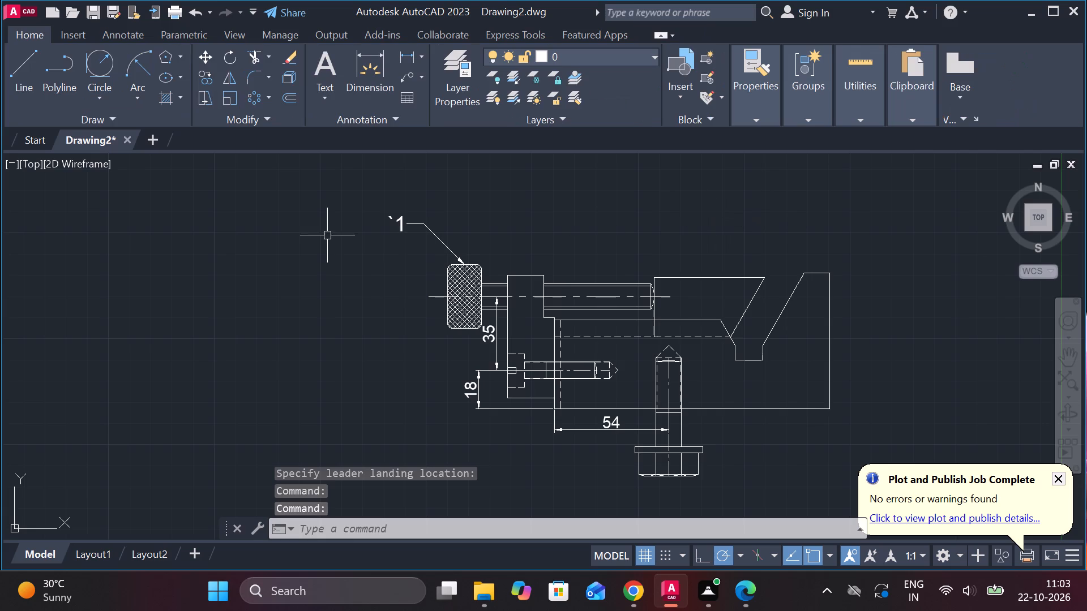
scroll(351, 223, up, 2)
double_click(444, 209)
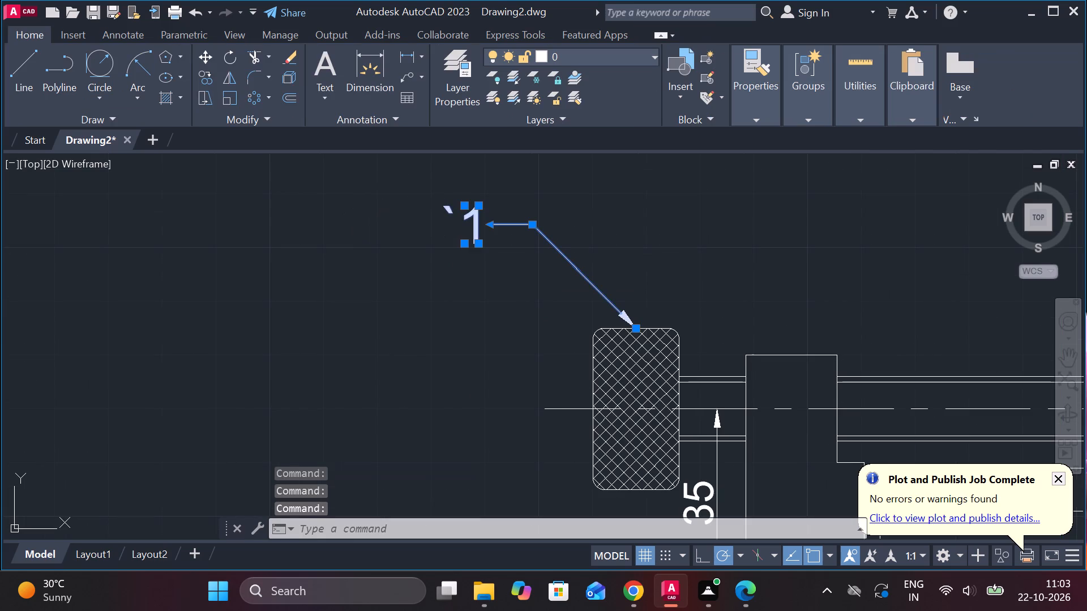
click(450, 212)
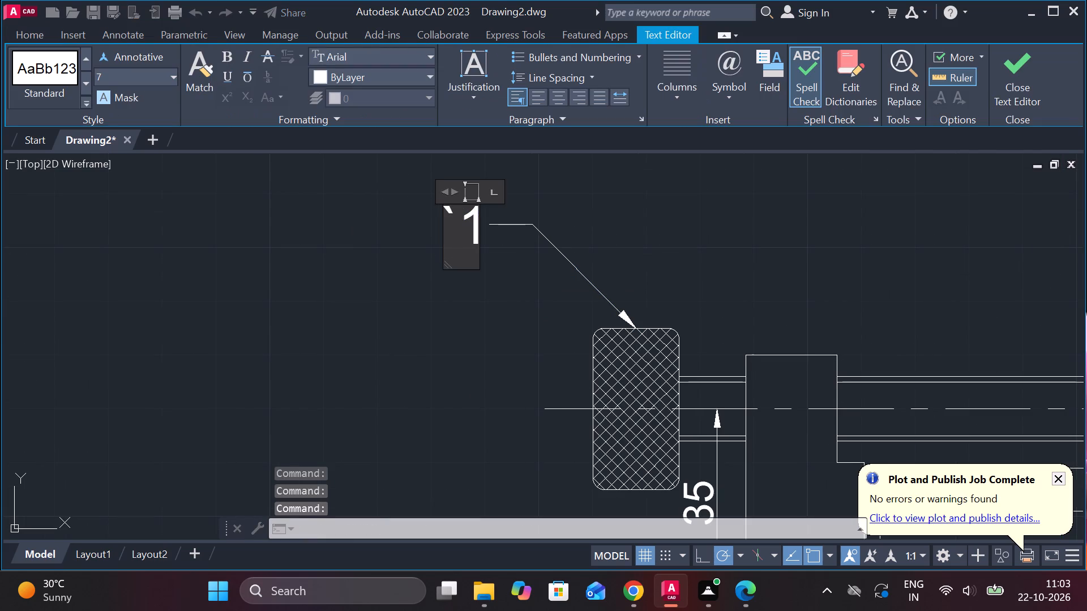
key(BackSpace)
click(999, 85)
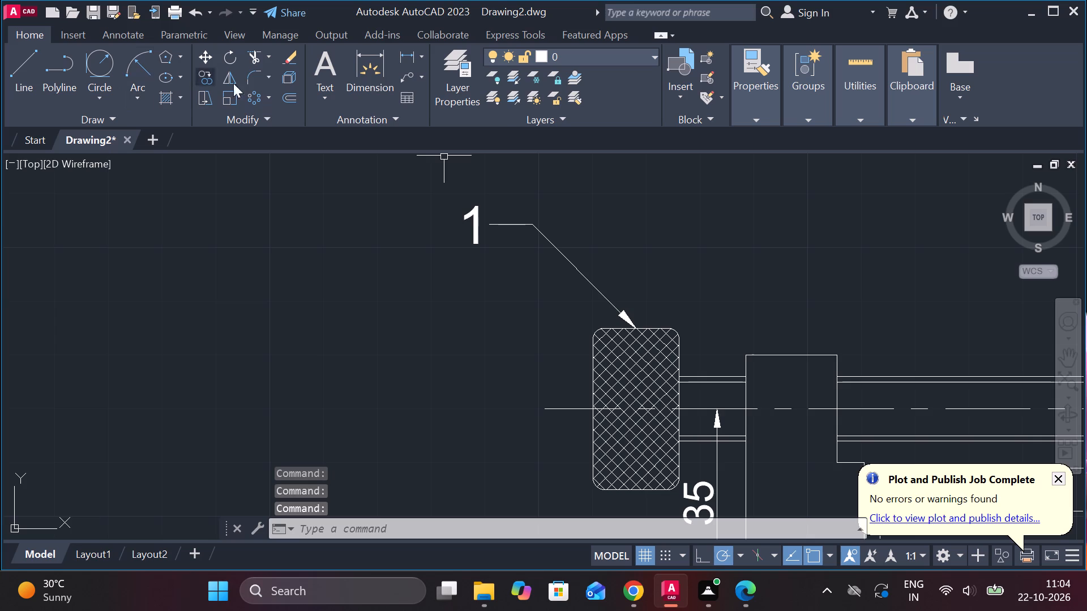
Add a multileader pointing to the midpoint of the plate's top edge, labelled 2 with text height 7.
click(408, 76)
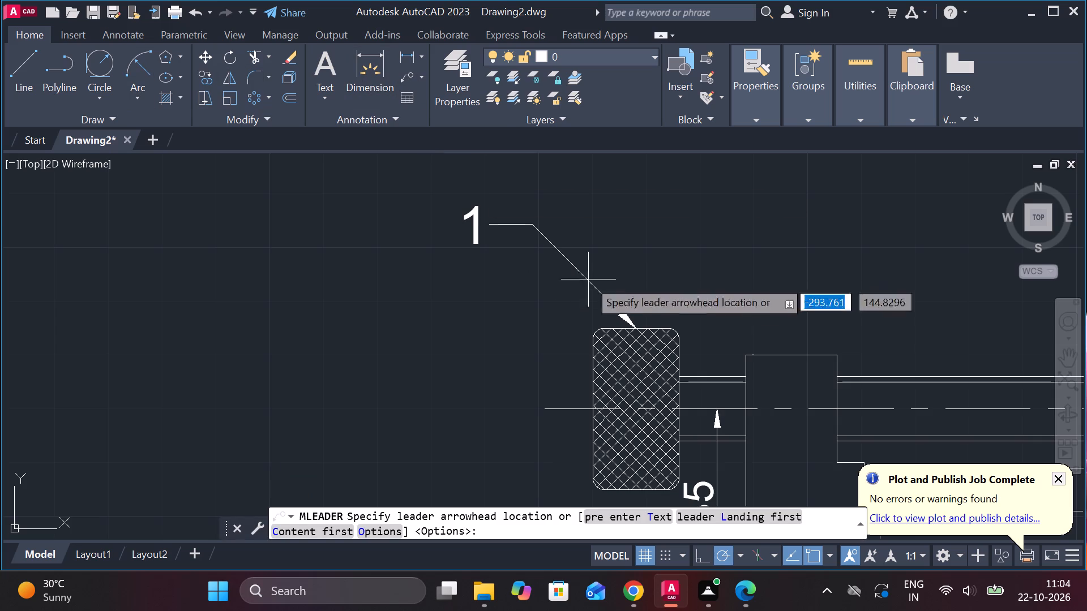
middle_drag(652, 308, 487, 250)
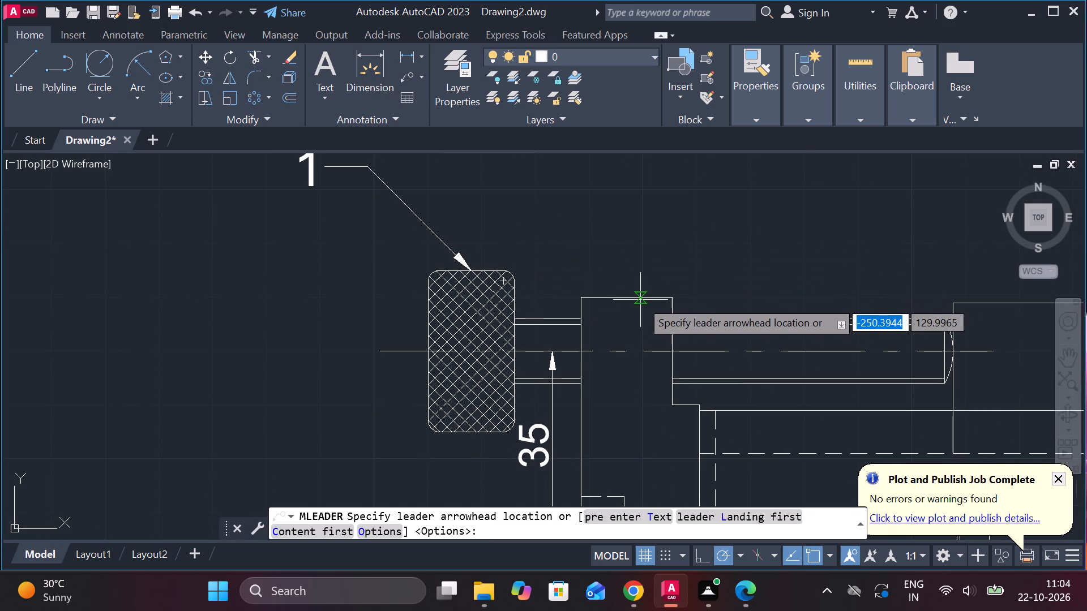
click(640, 300)
click(598, 207)
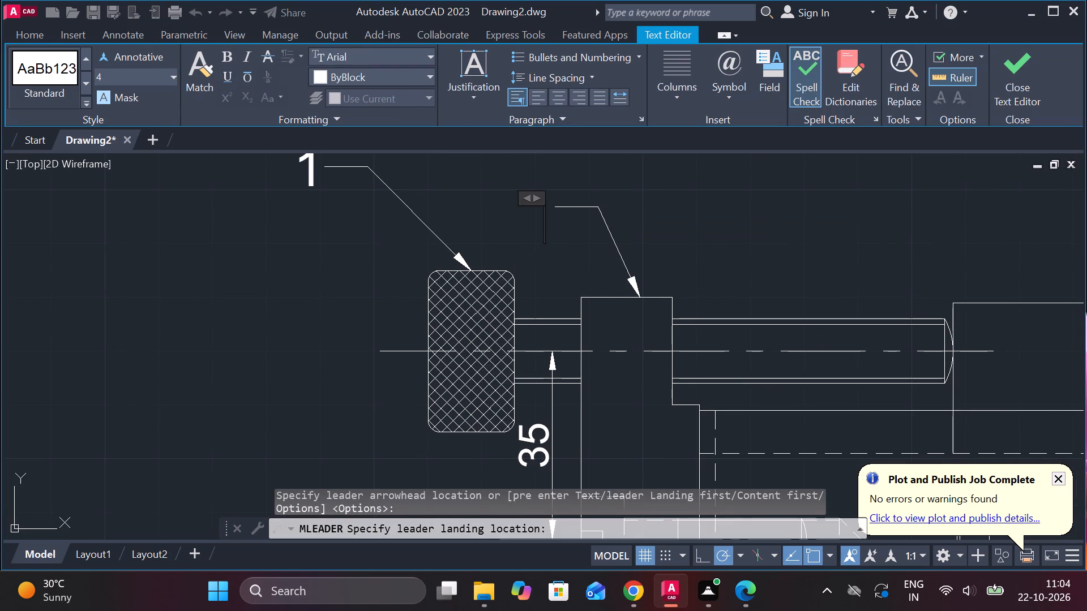
click(134, 81)
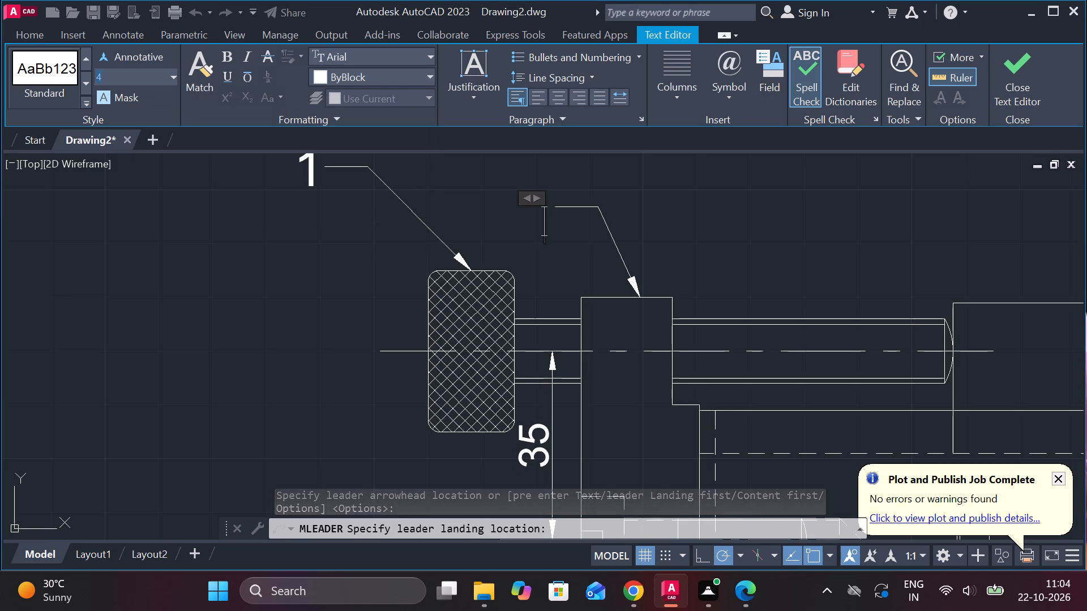
key(2)
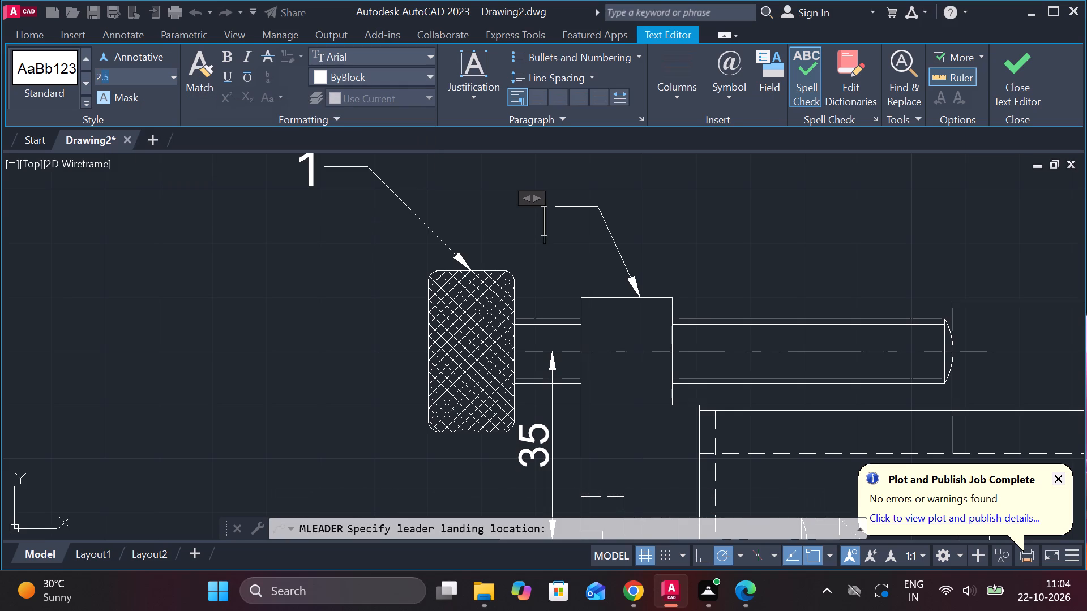
key(2)
key(2)
key(BackSpace)
key(BackSpace)
key(BackSpace)
key(7)
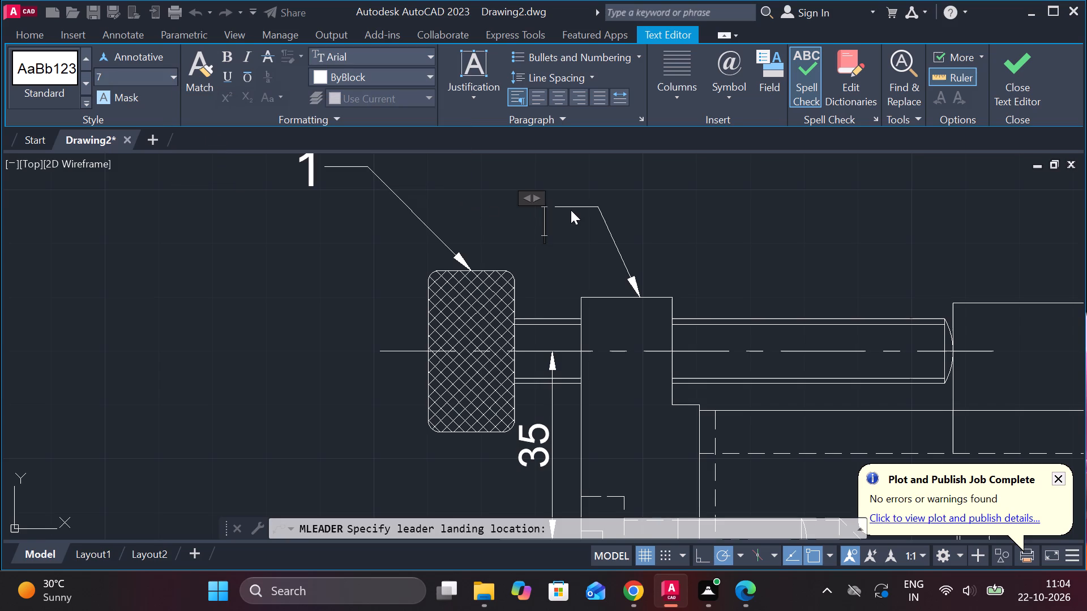
key(2)
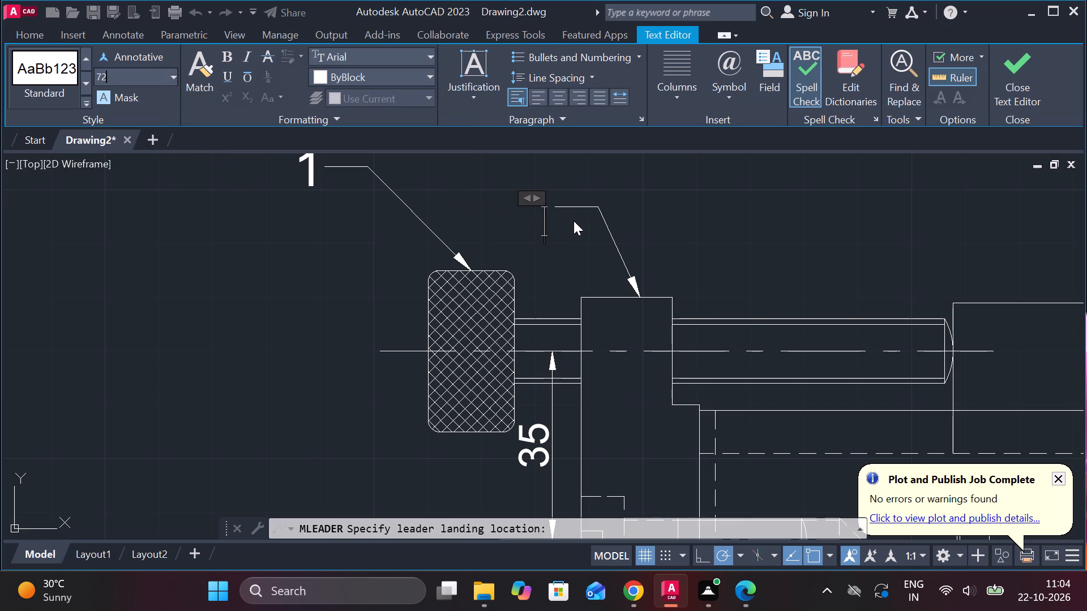
key(BackSpace)
key(Return)
key(2)
click(1034, 68)
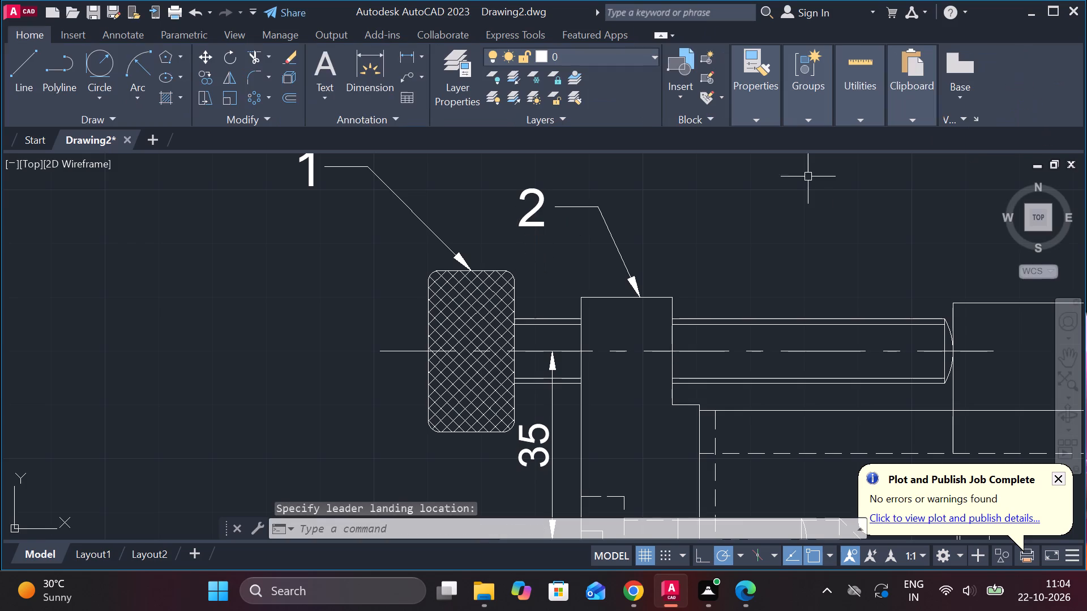
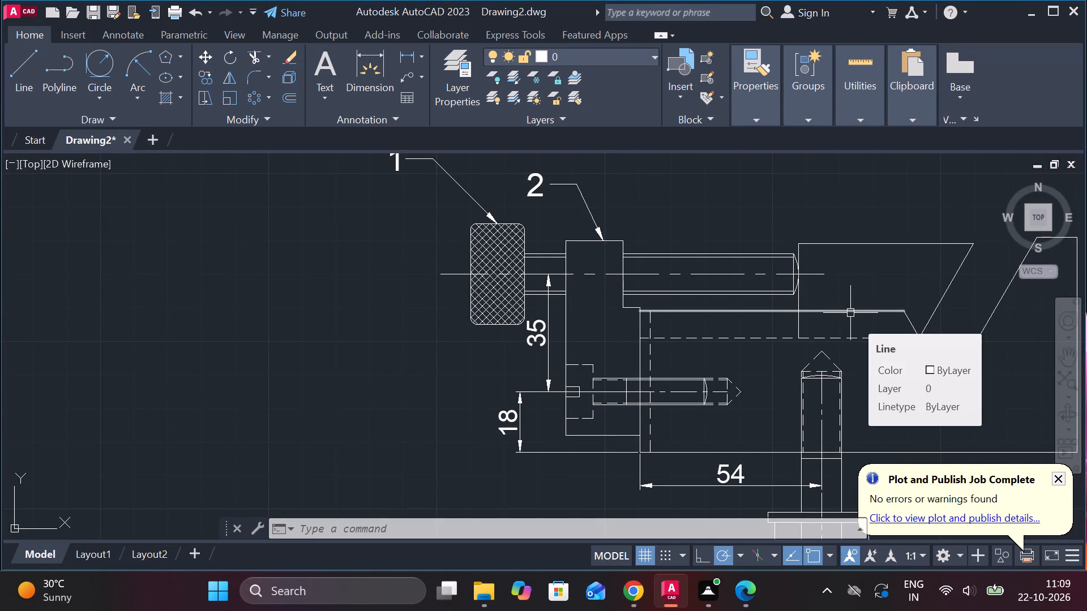
Add a multileader labelled 4 with text height 7, its arrow on the sliding block beyond the screw tip.
scroll(952, 267, down, 1)
middle_drag(922, 337, 677, 288)
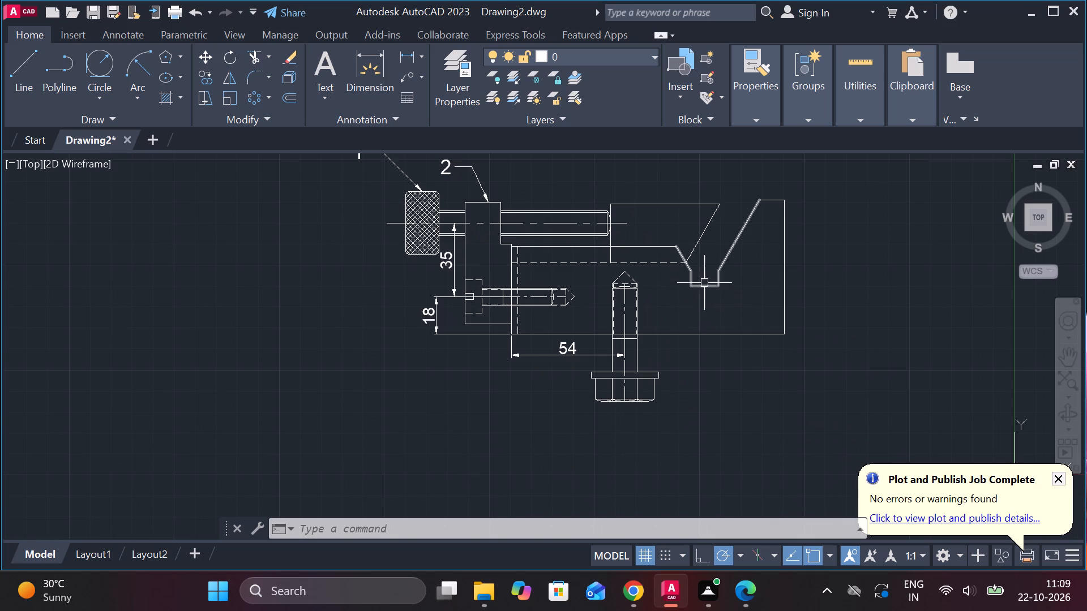
middle_drag(622, 199, 684, 290)
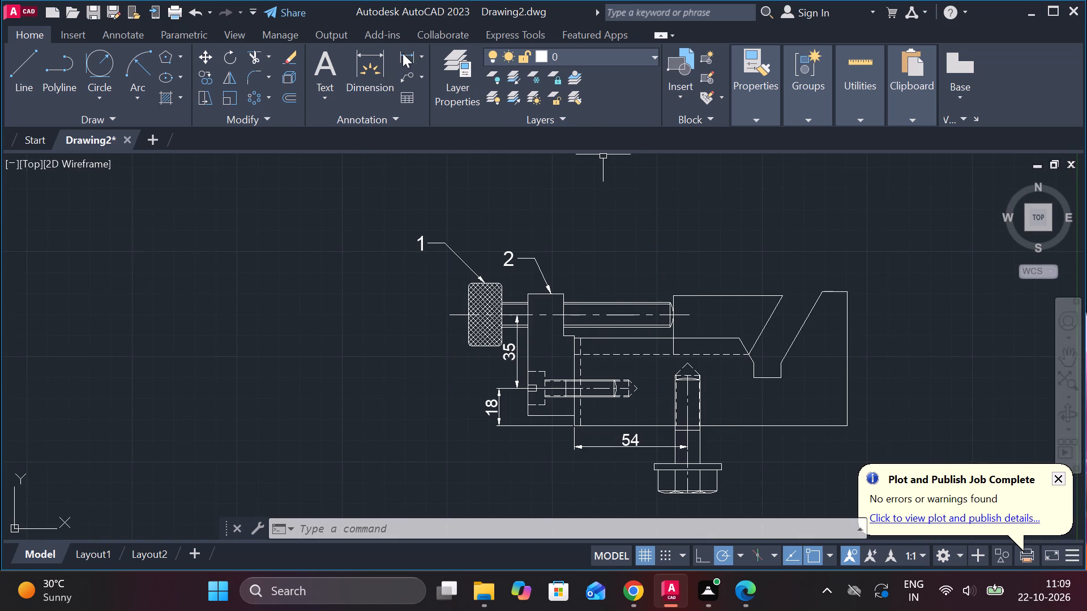
click(406, 80)
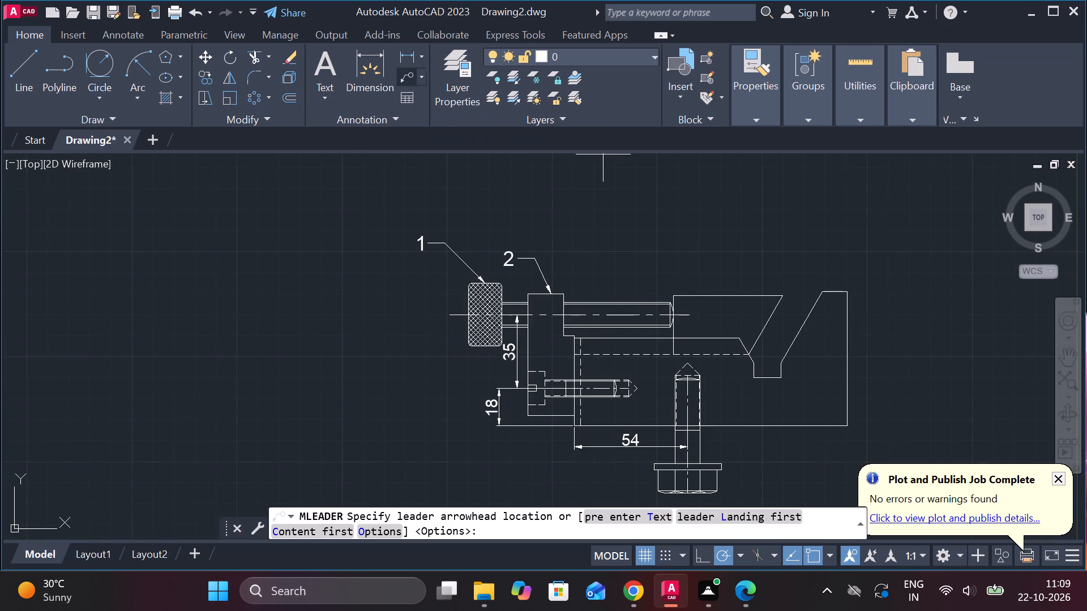
scroll(765, 308, up, 2)
click(722, 293)
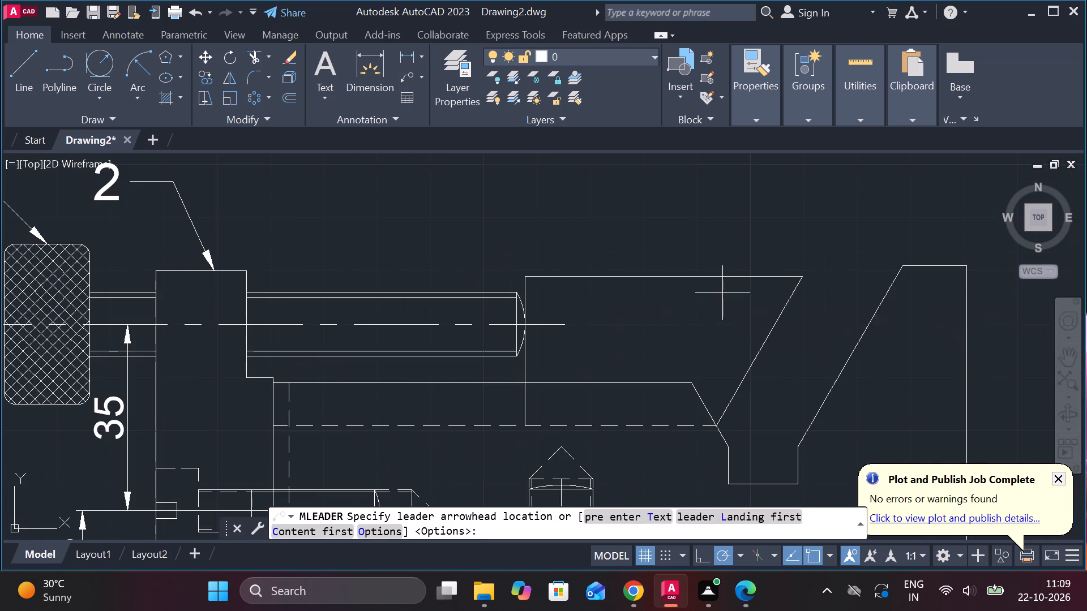
click(782, 206)
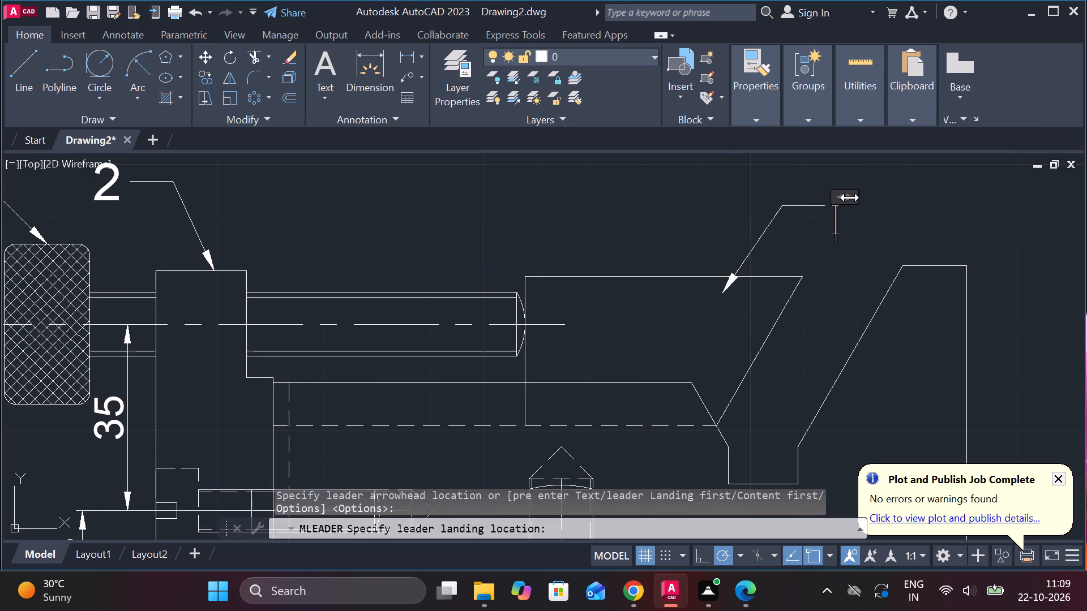
click(136, 72)
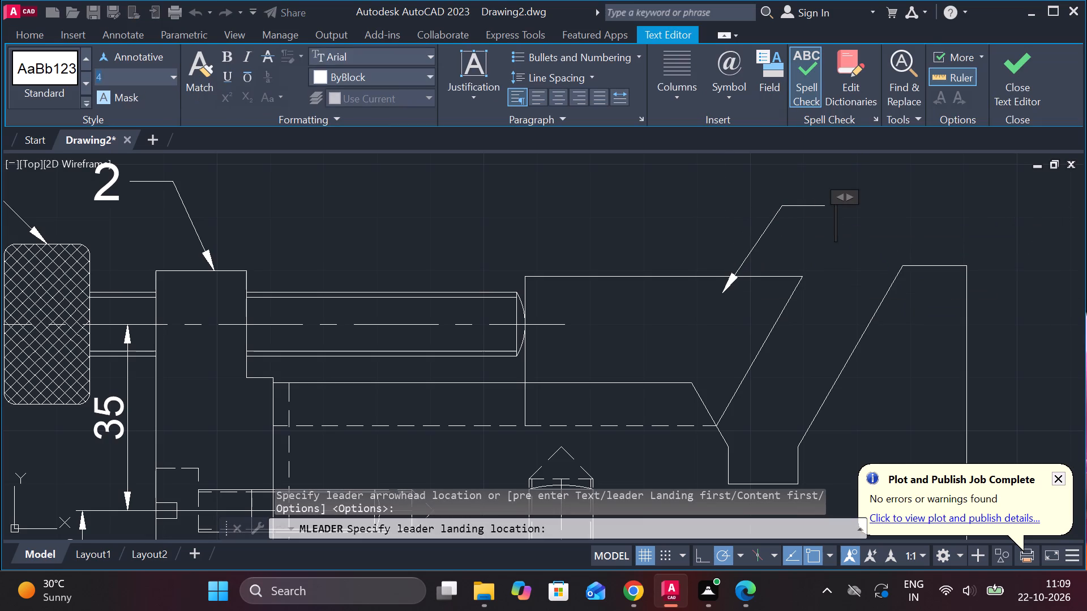
key(7)
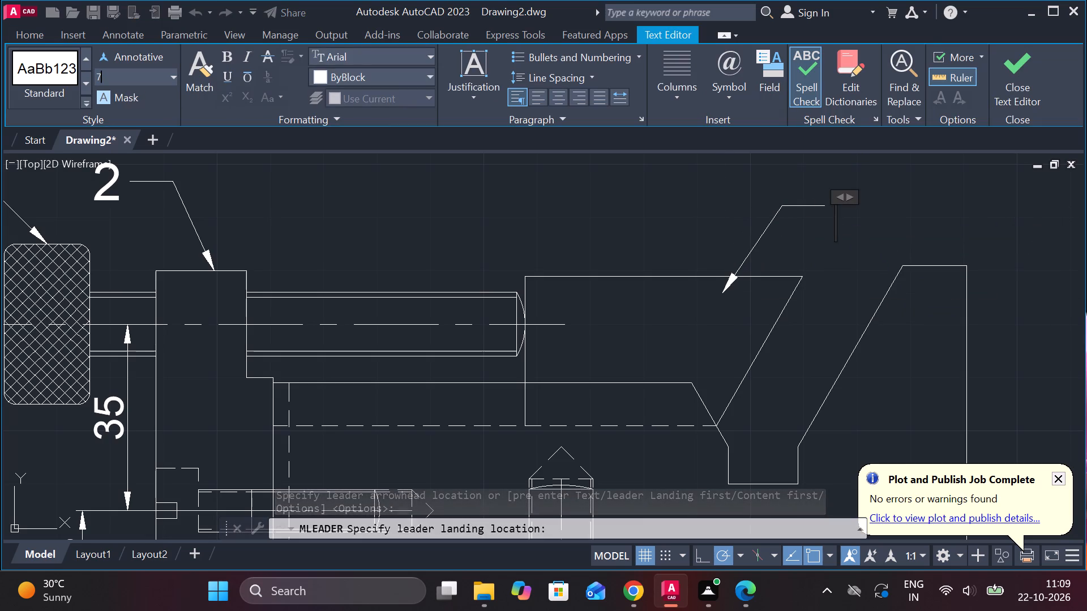
key(Return)
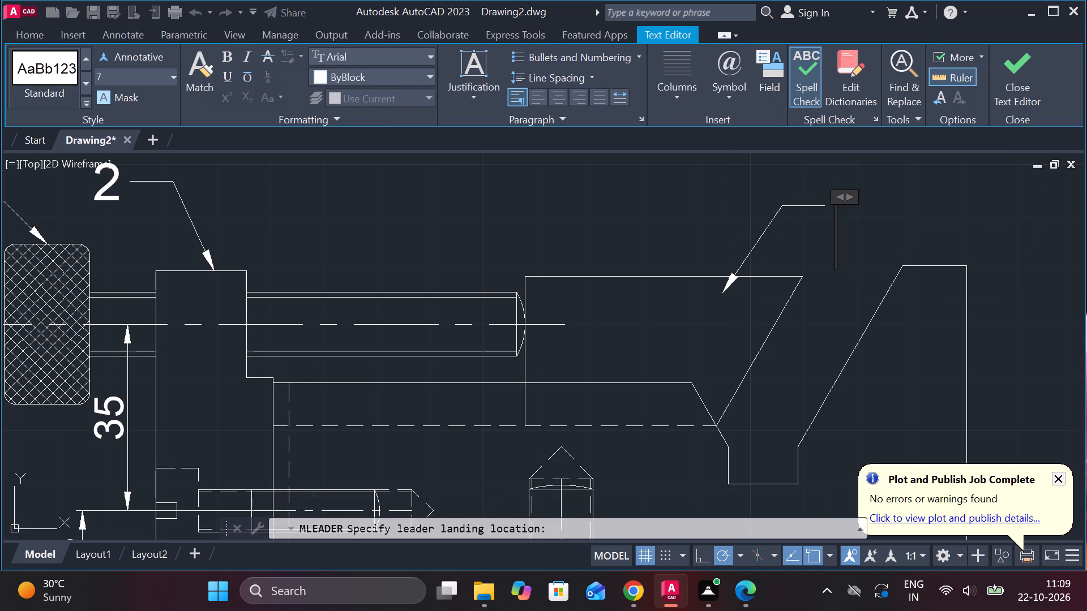
key(4)
click(1020, 68)
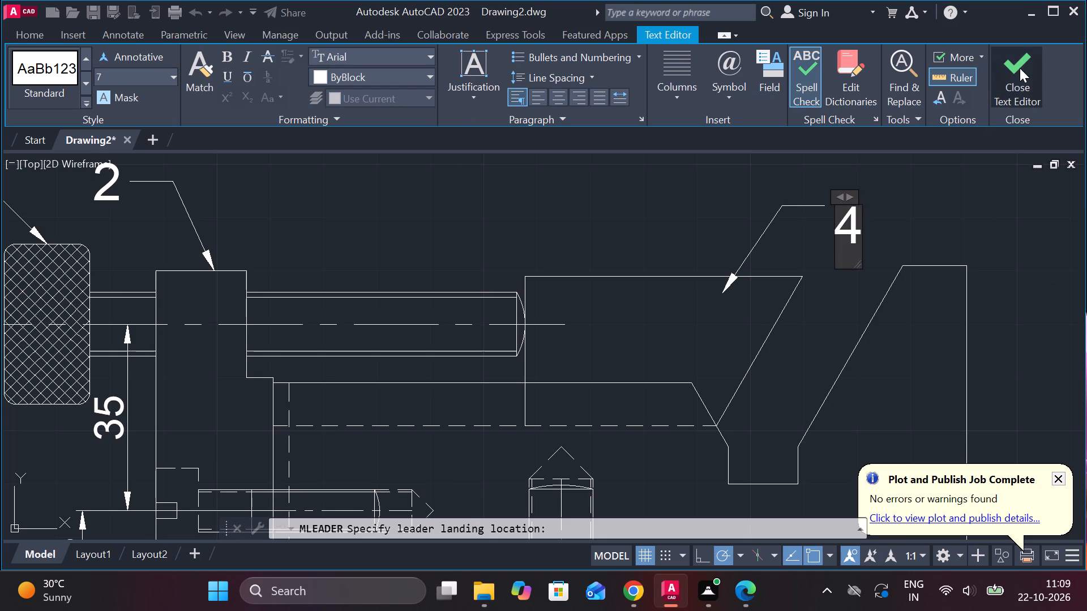
Change the sliding block's leader label to 3.
scroll(874, 252, down, 1)
middle_drag(866, 265, 827, 260)
scroll(850, 308, down, 1)
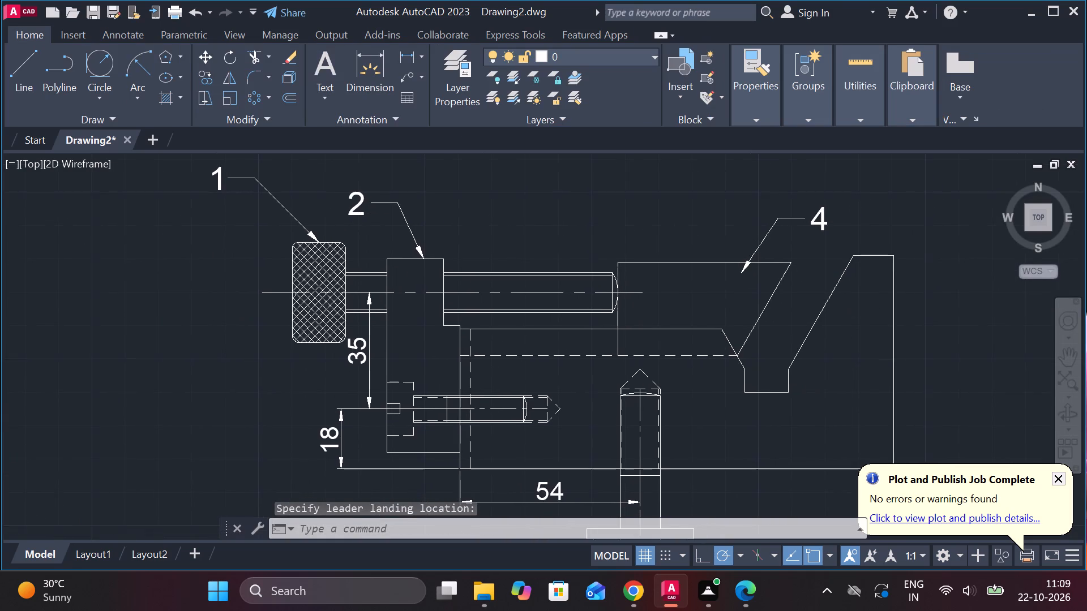
scroll(851, 320, up, 1)
middle_drag(826, 308, 820, 307)
double_click(821, 209)
click(826, 198)
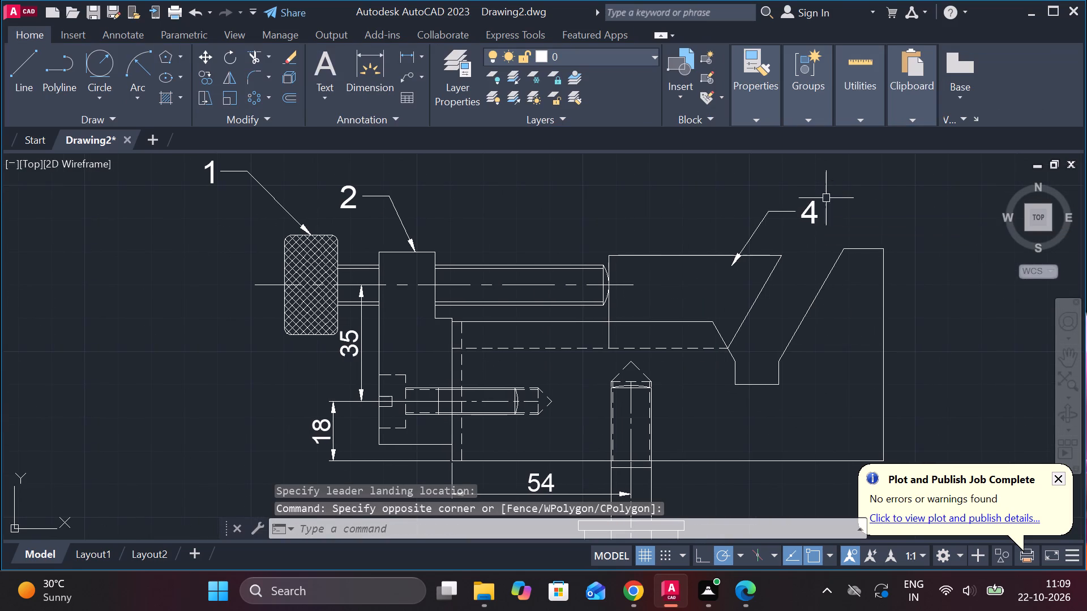
double_click(821, 212)
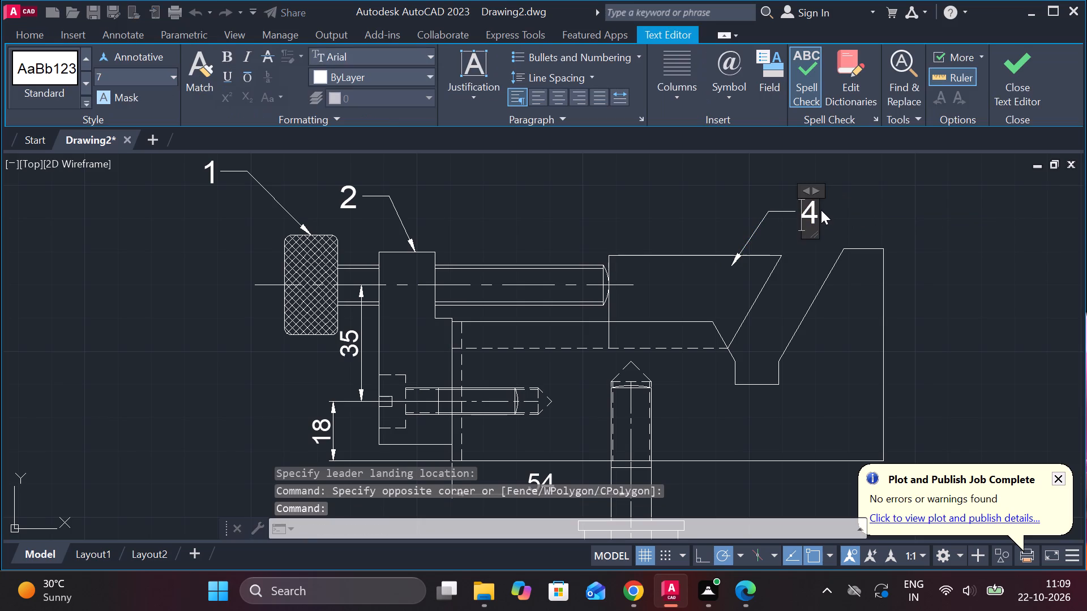
key(Right)
key(BackSpace)
key(3)
click(1017, 88)
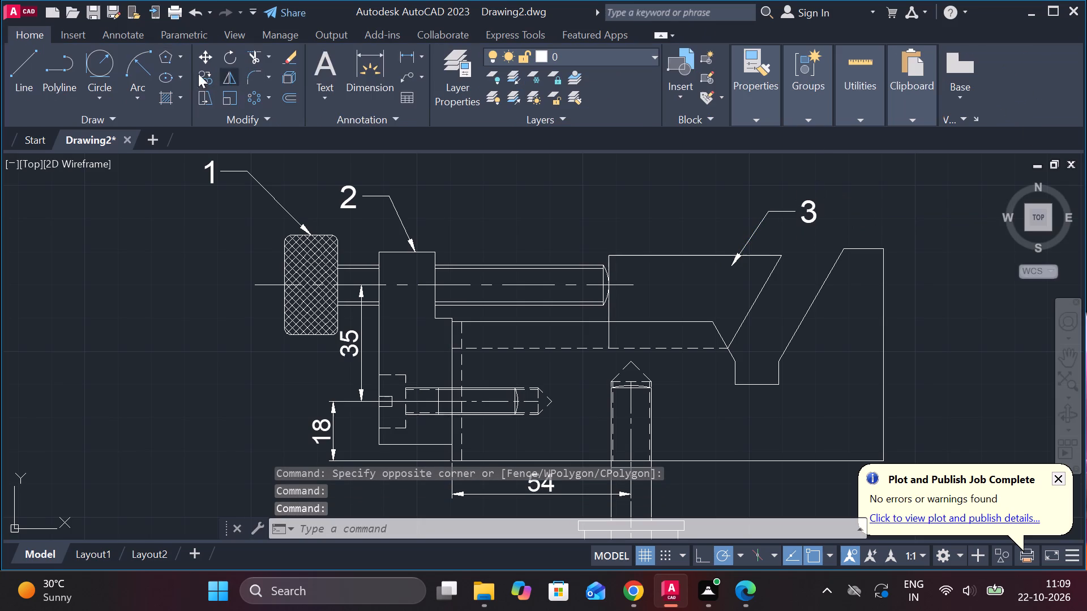
Add a multileader labelled 4 with text height 7, its arrow on the base body beside the V-shaped opening.
click(403, 81)
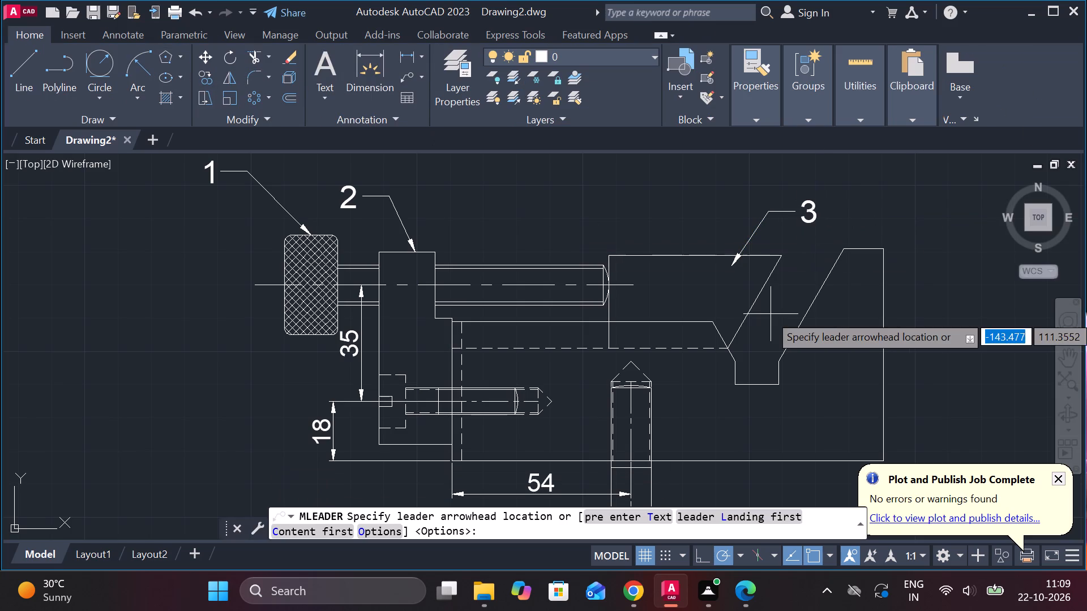
middle_drag(801, 321, 618, 329)
click(680, 292)
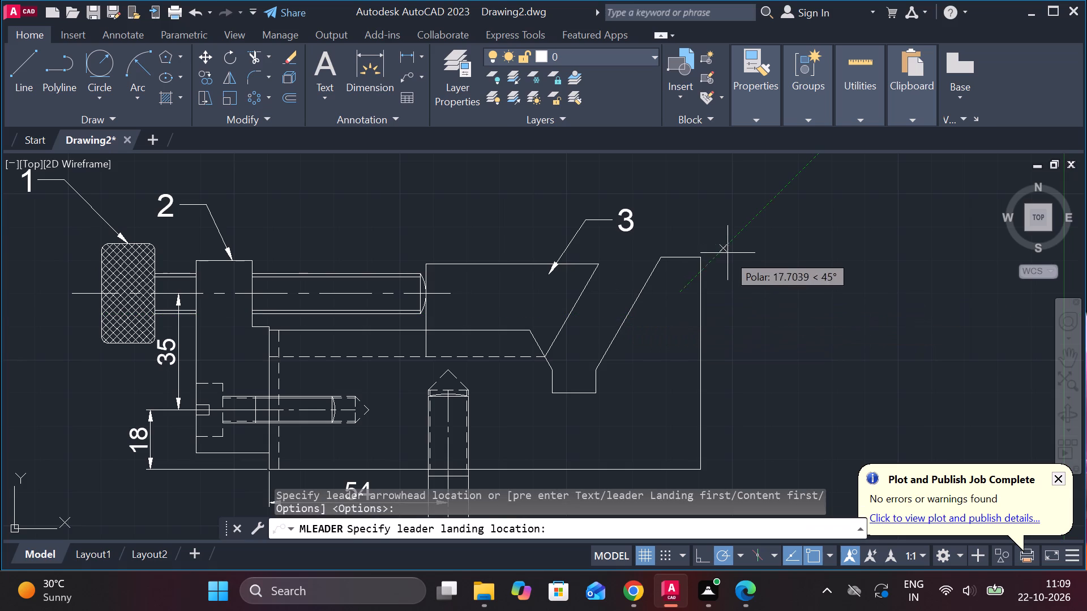
click(739, 229)
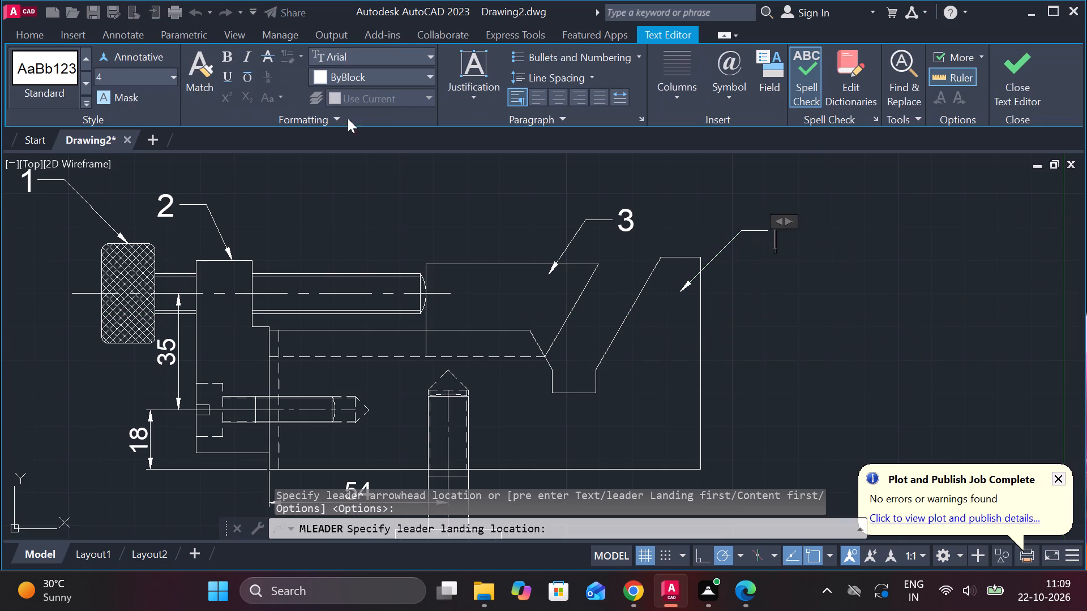
click(156, 80)
key(7)
key(Return)
key(4)
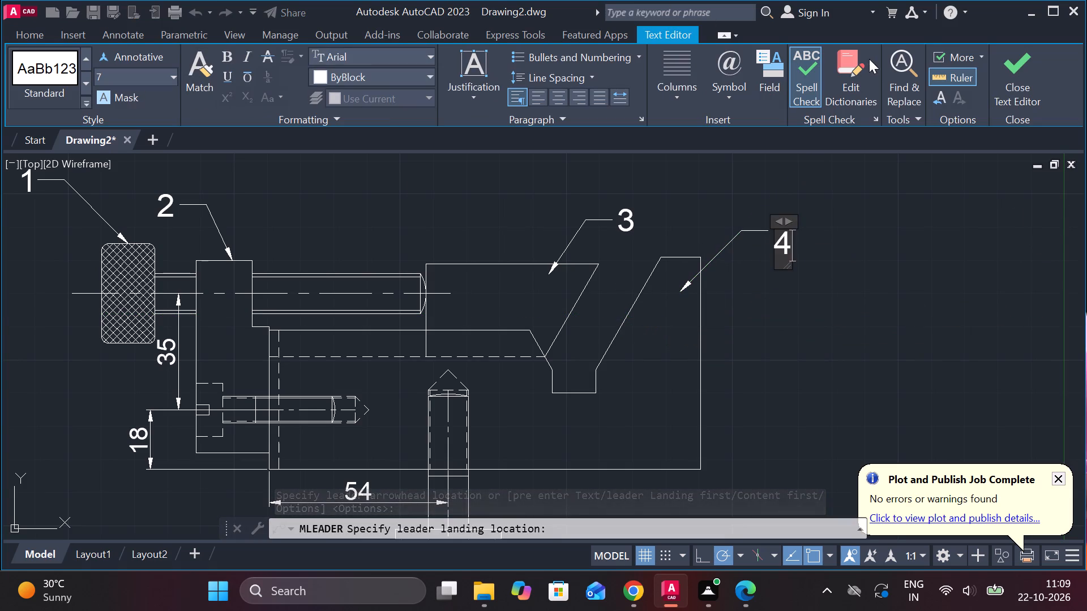
click(1008, 80)
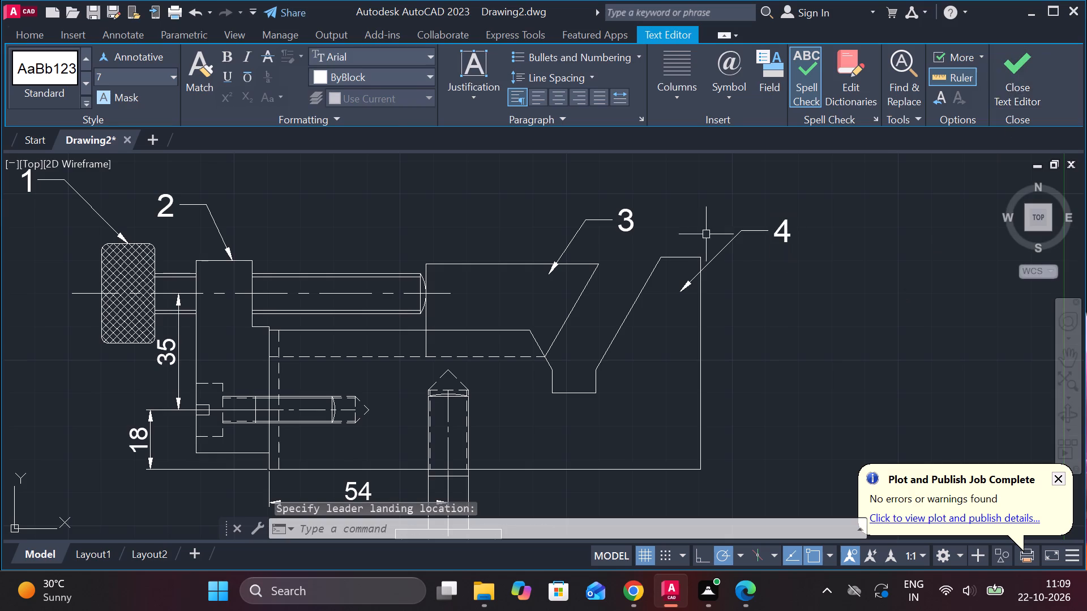
Add an angular dimension between the sliding block's top edge and its slanted edge, placed inside the block.
click(419, 53)
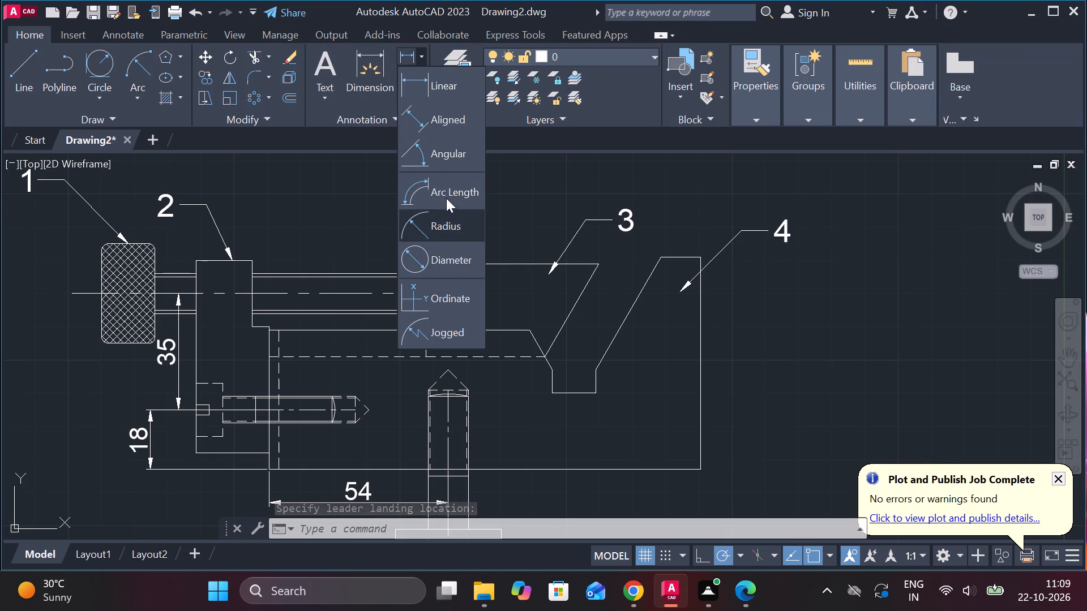
click(436, 165)
click(576, 266)
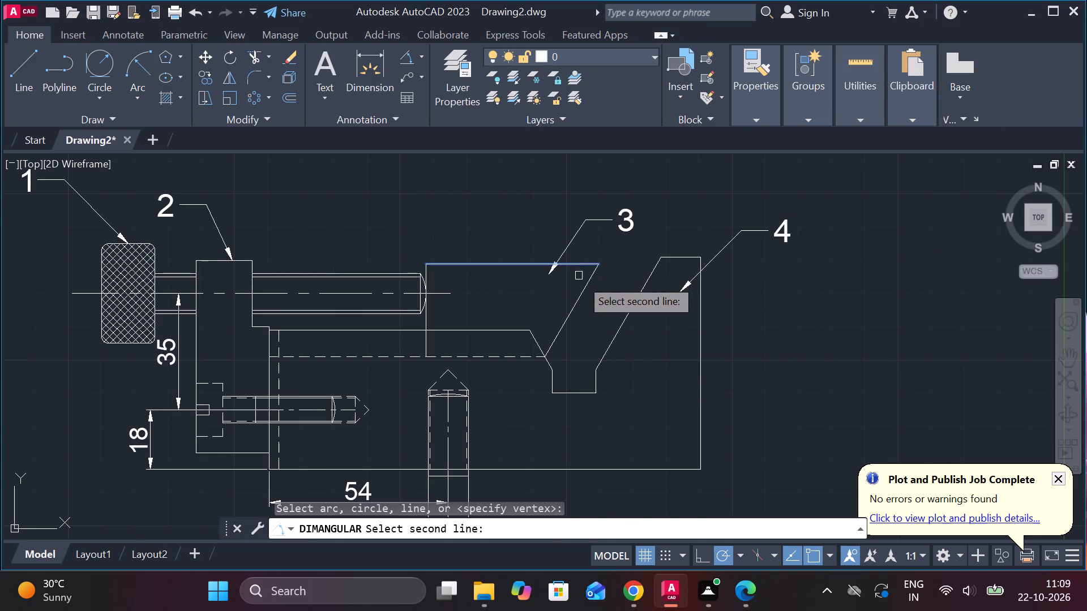
click(582, 283)
click(533, 296)
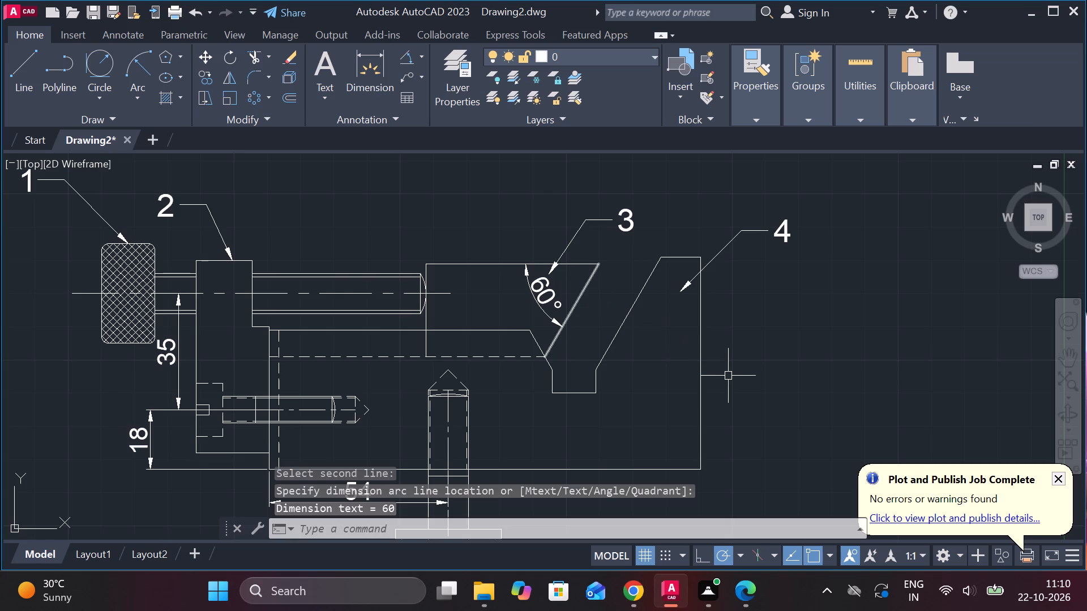
Start a multiline text box in the empty area just below the hex bolt head of the assembly view.
scroll(730, 378, down, 1)
middle_drag(724, 403, 768, 307)
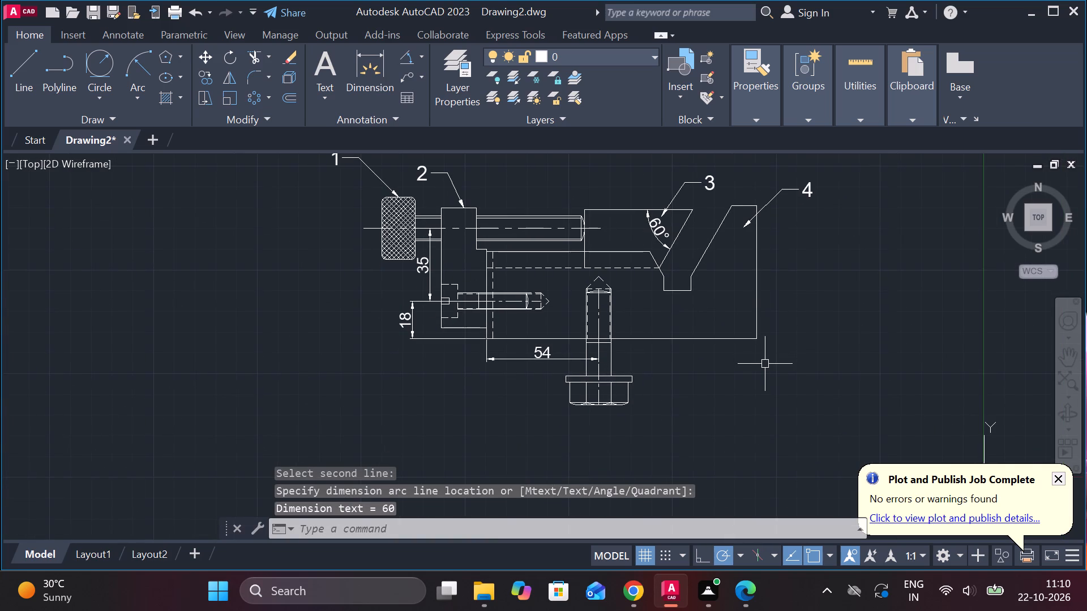
scroll(767, 368, down, 1)
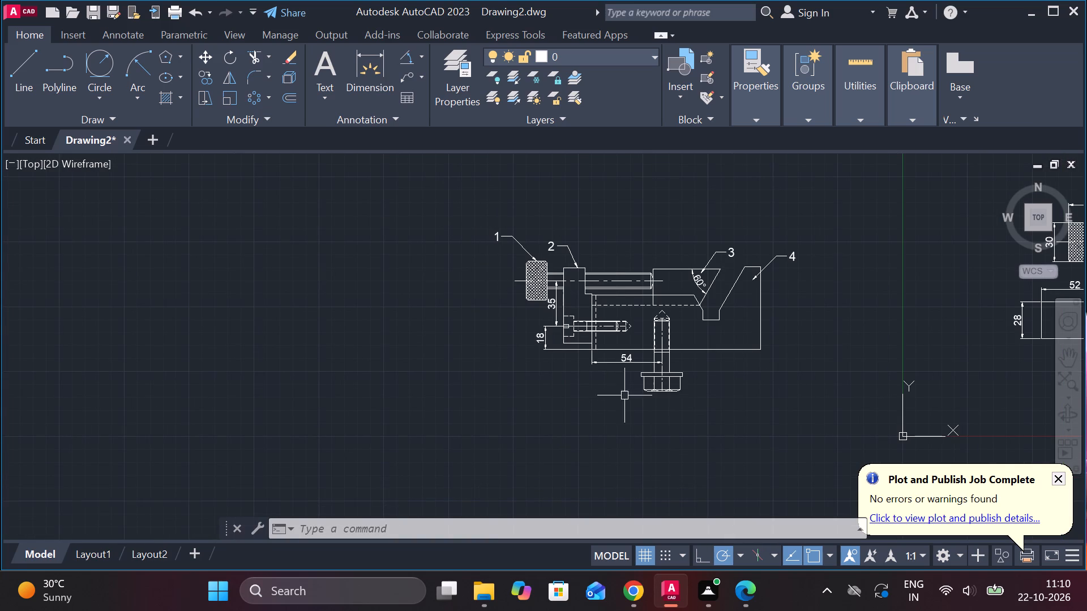
scroll(629, 399, up, 1)
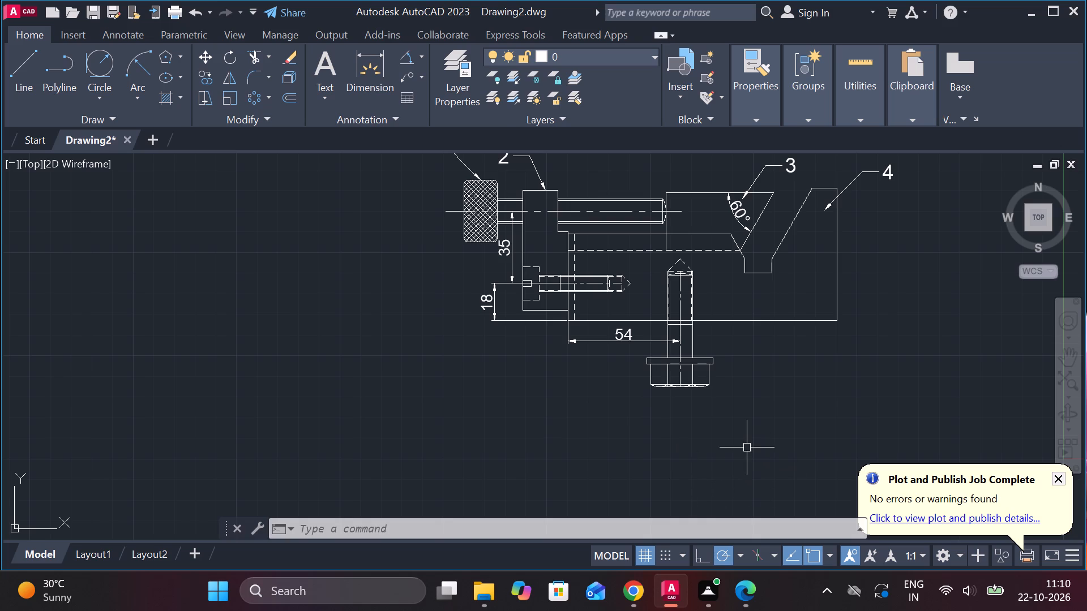
text(MT)
key(Return)
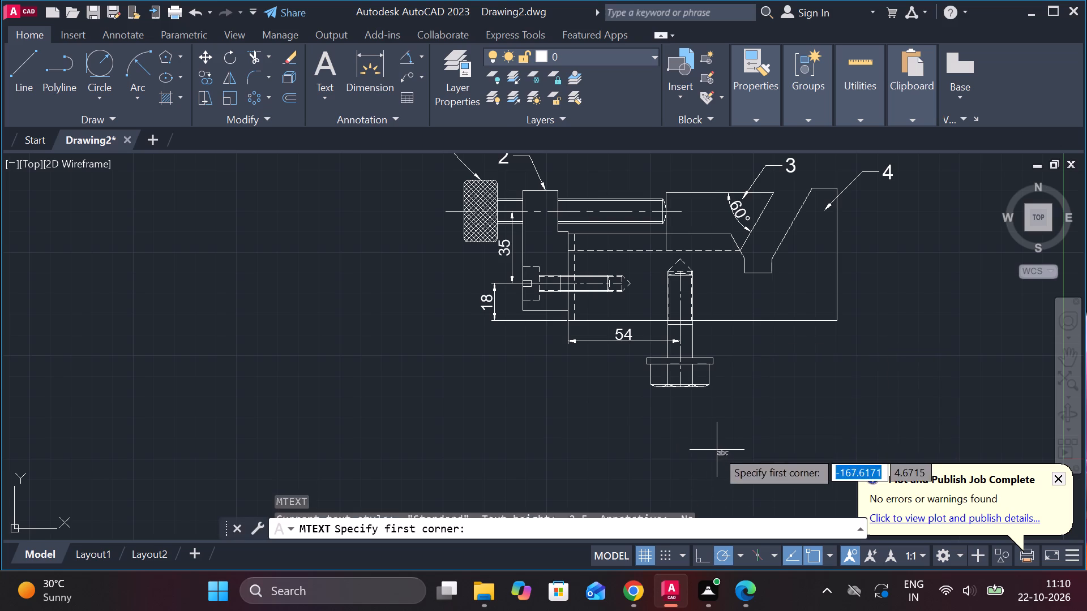
middle_drag(711, 450, 694, 415)
click(558, 368)
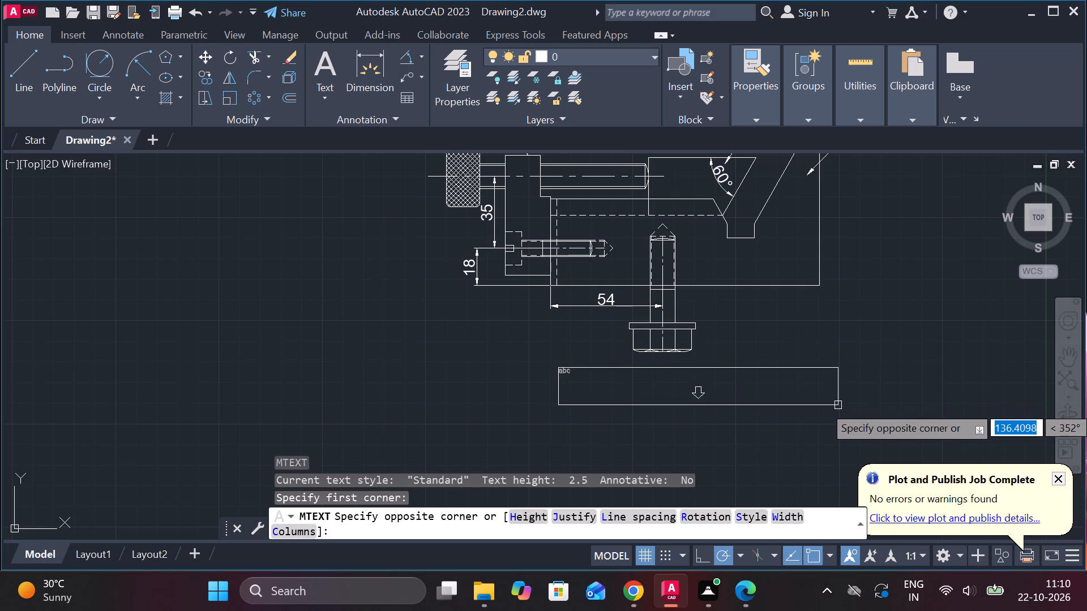
click(838, 405)
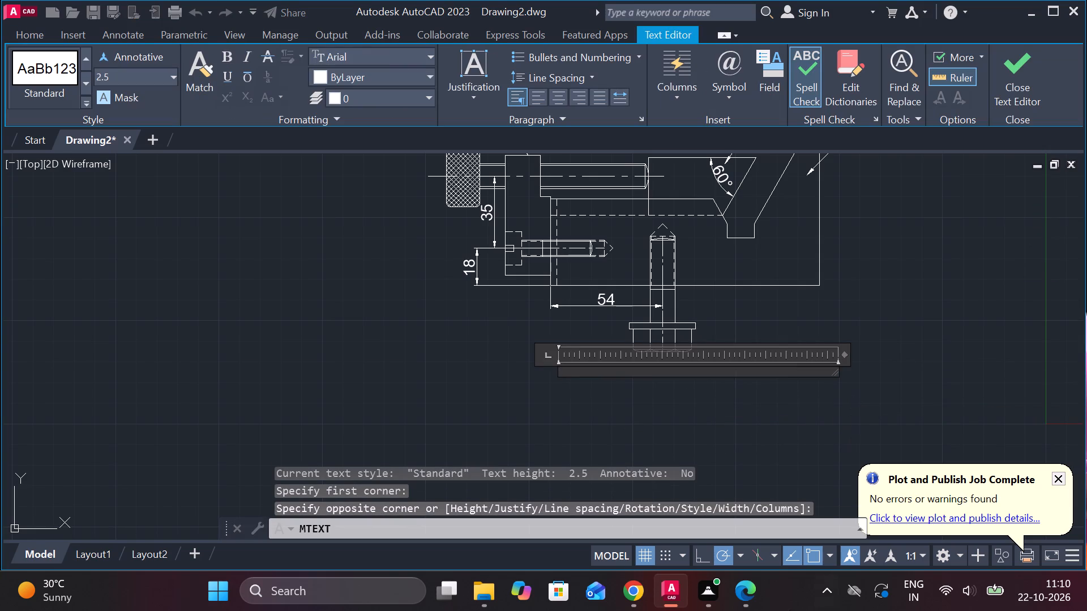
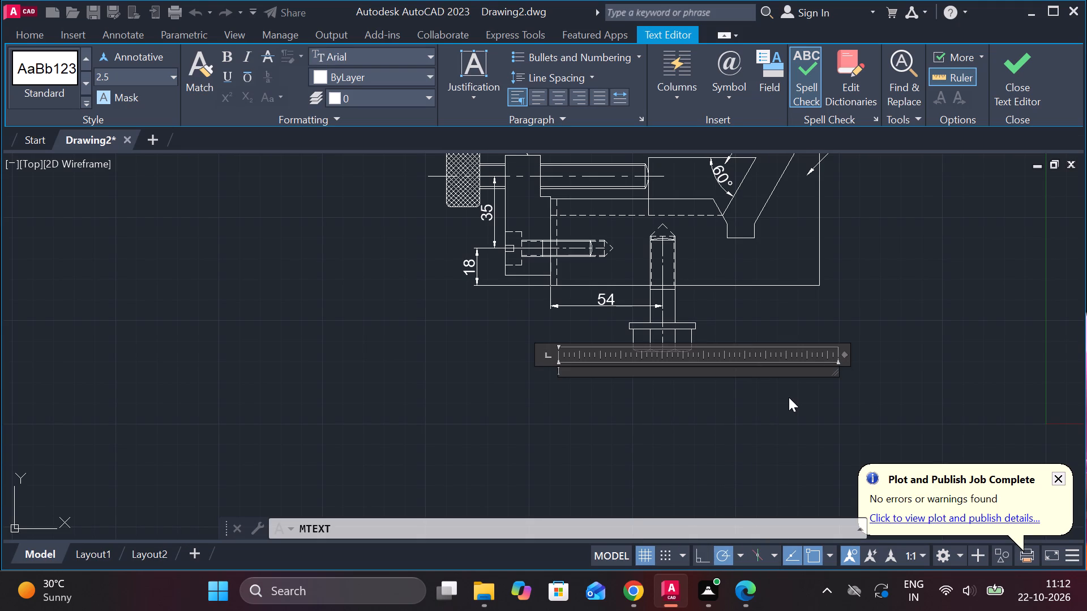
Enter the caption CLAMPING DEVICE ASSEBLY at text height 15, widen its text box and finish the text.
text(CL)
text(AMPING DEC)
key(BackSpace)
text(VICE)
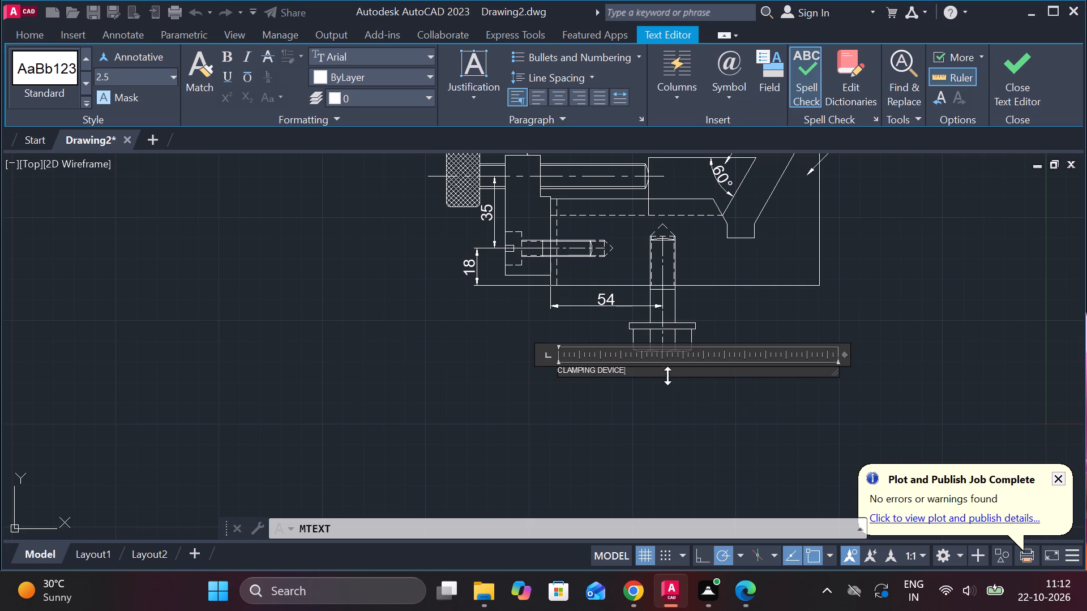
key(space)
text(ASSEBLY)
drag(672, 373, 550, 365)
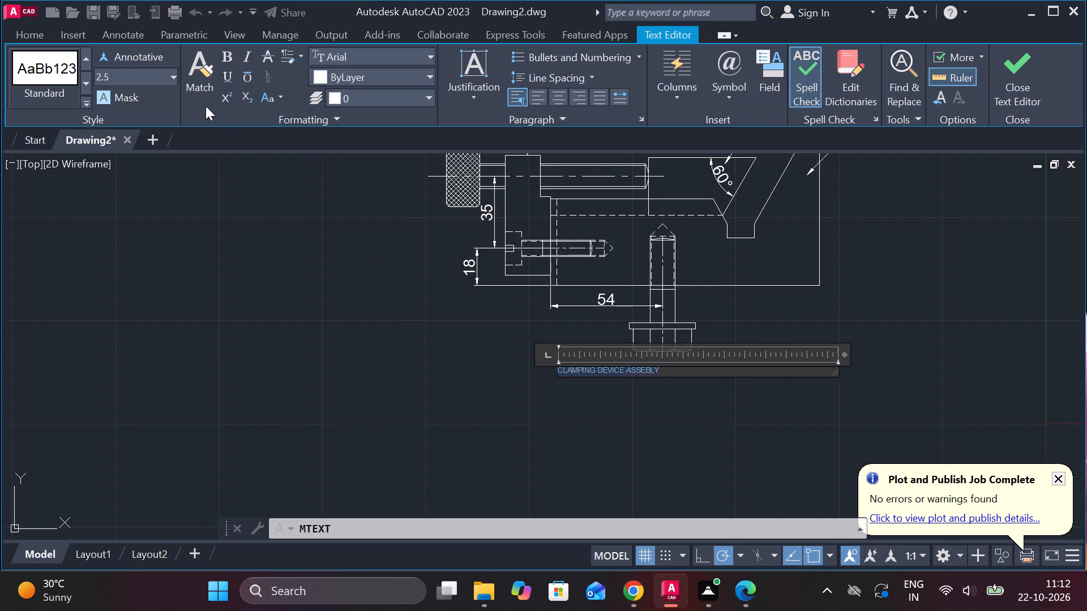
click(126, 68)
text(15)
key(Return)
drag(837, 398, 1016, 316)
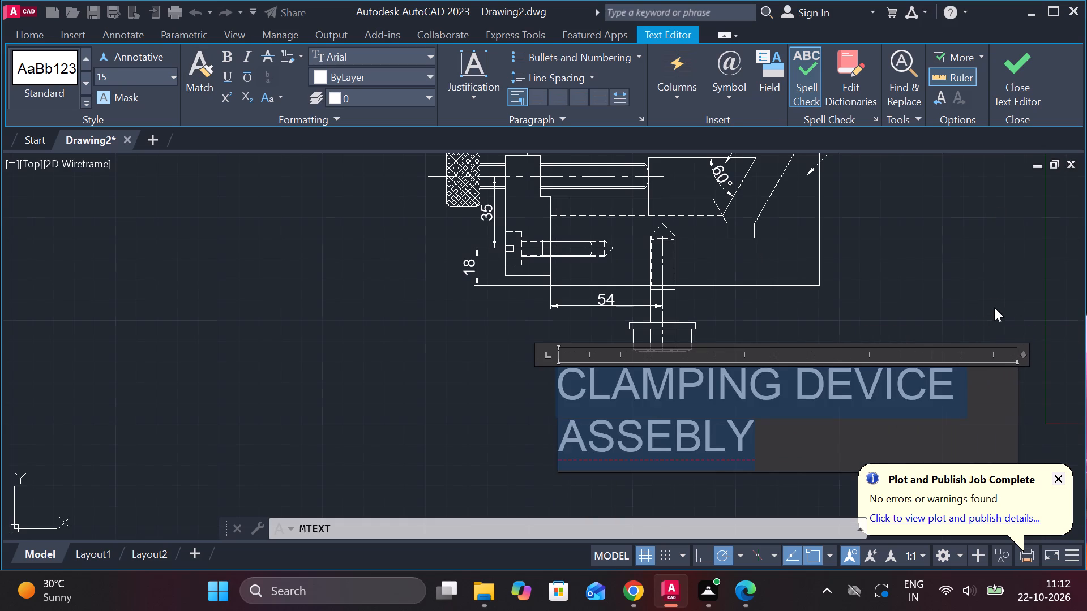
middle_drag(994, 307, 814, 216)
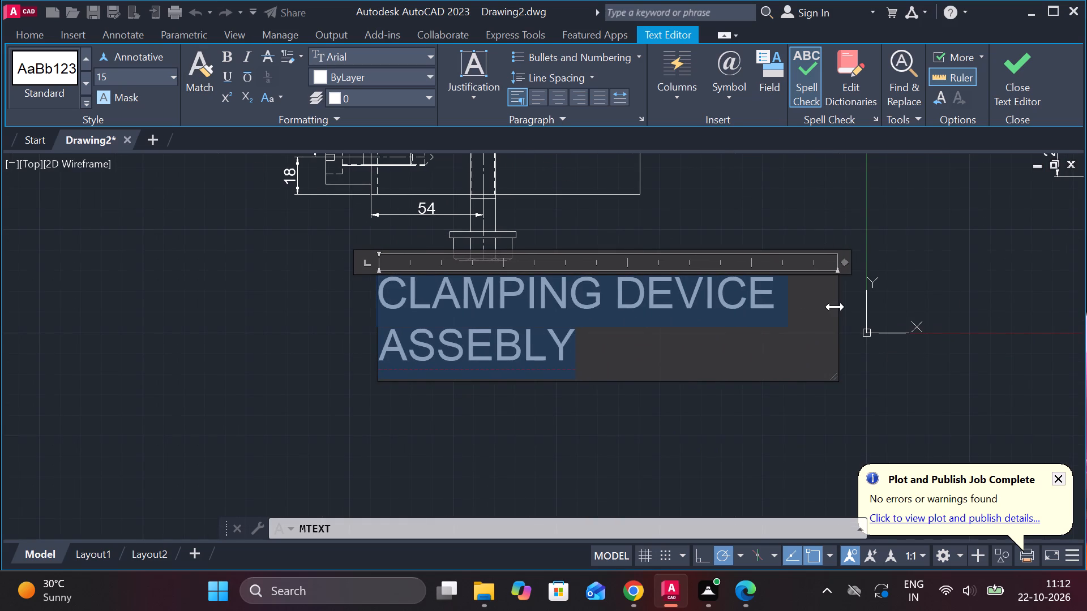
drag(835, 307, 880, 303)
click(1017, 52)
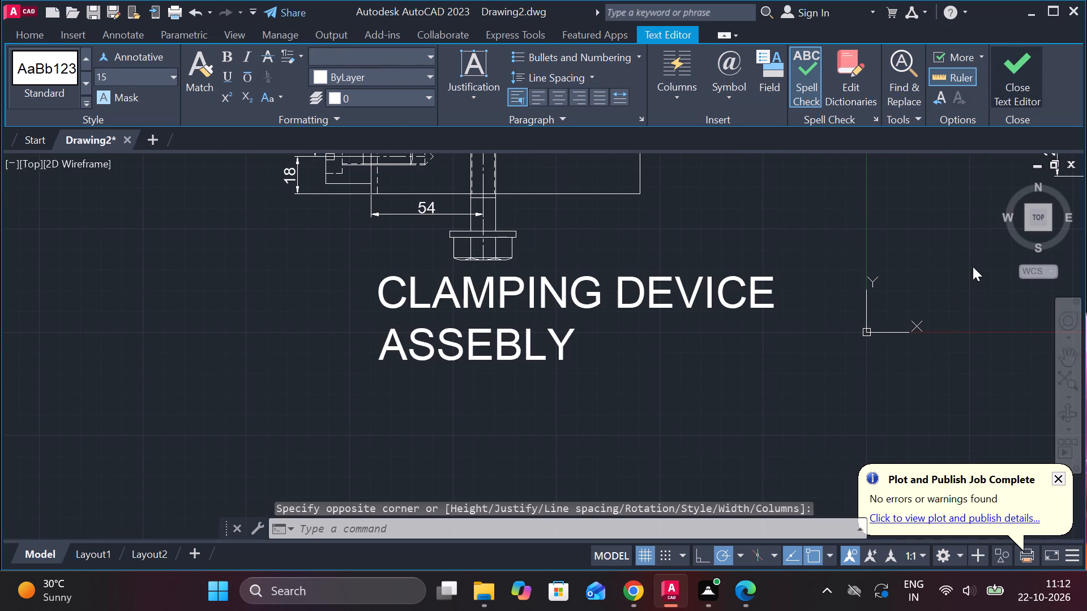
Correct the caption's last word to ASSEMBLY by adding the missing M.
scroll(741, 325, down, 3)
scroll(731, 350, up, 1)
double_click(682, 309)
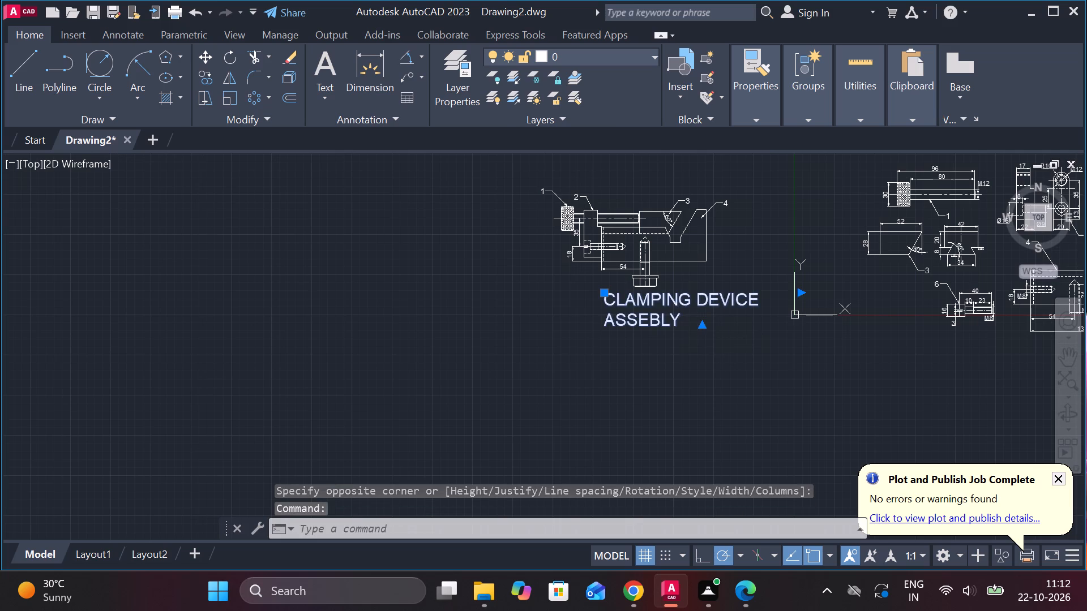
scroll(682, 309, up, 3)
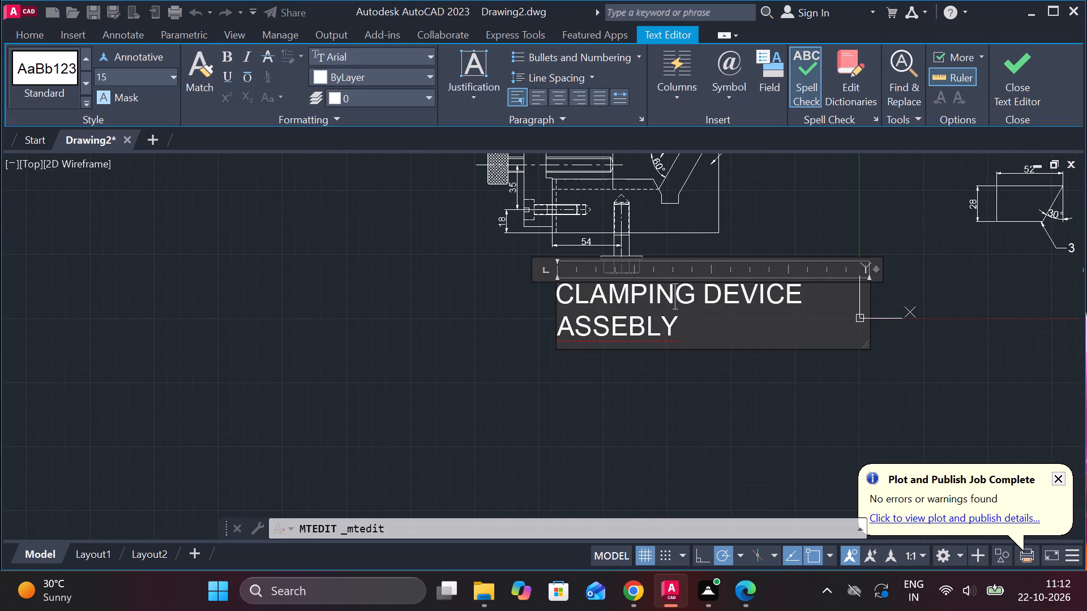
click(628, 326)
key(m)
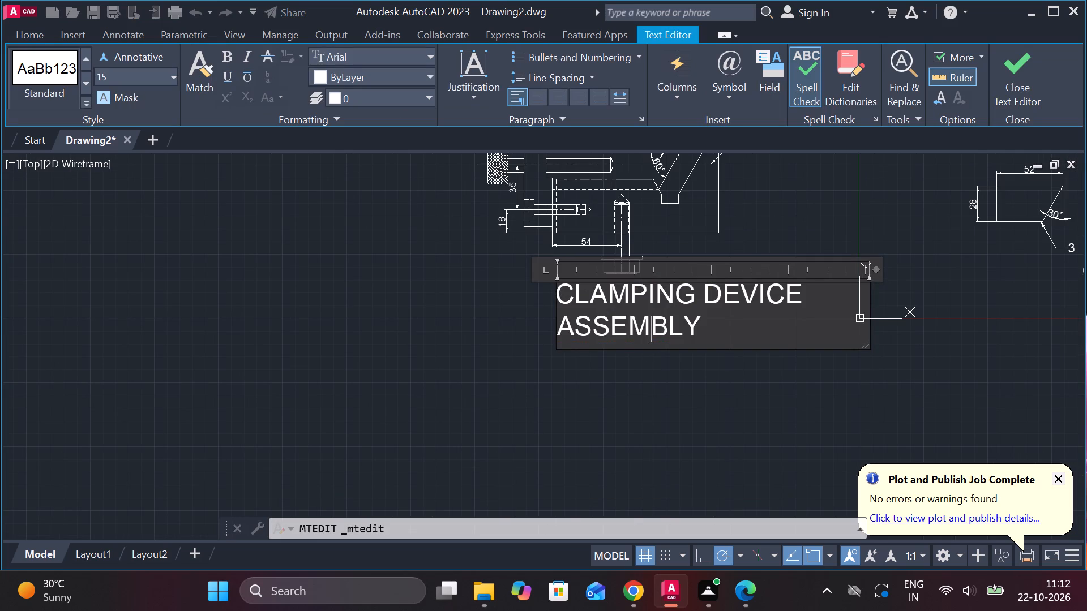
Set the whole caption's text height to 12 and widen its text box so it fits on one line.
drag(793, 328, 549, 286)
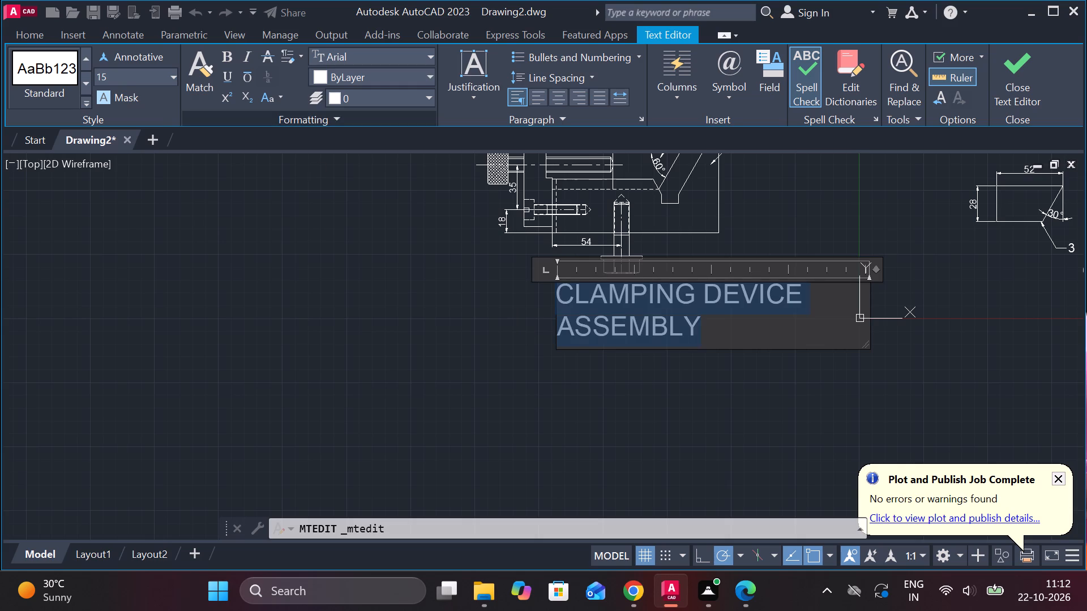
click(120, 84)
text(12)
key(Return)
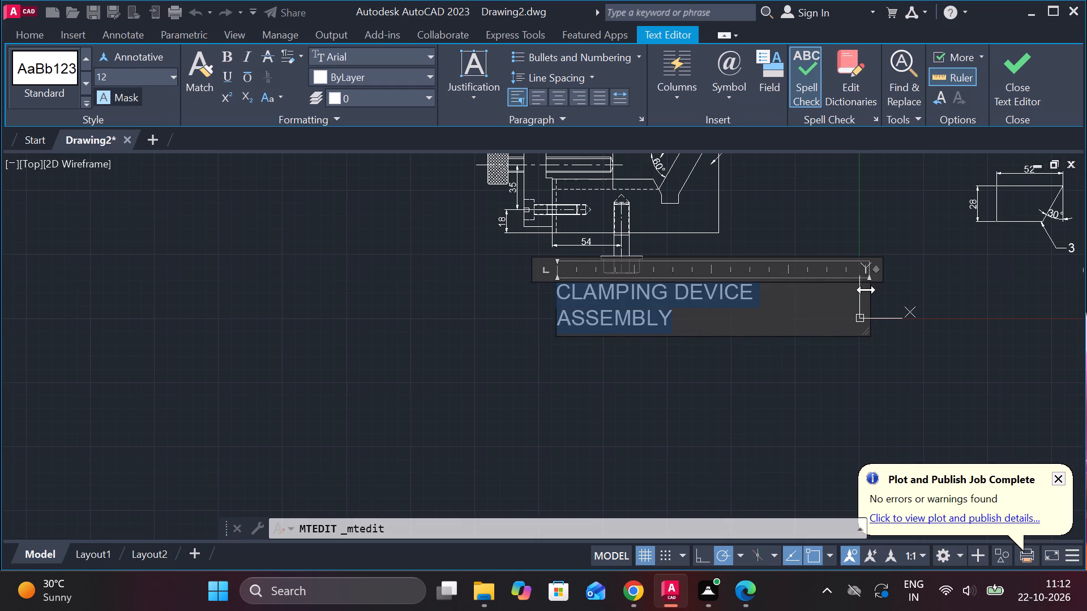
drag(866, 290, 936, 299)
click(1019, 80)
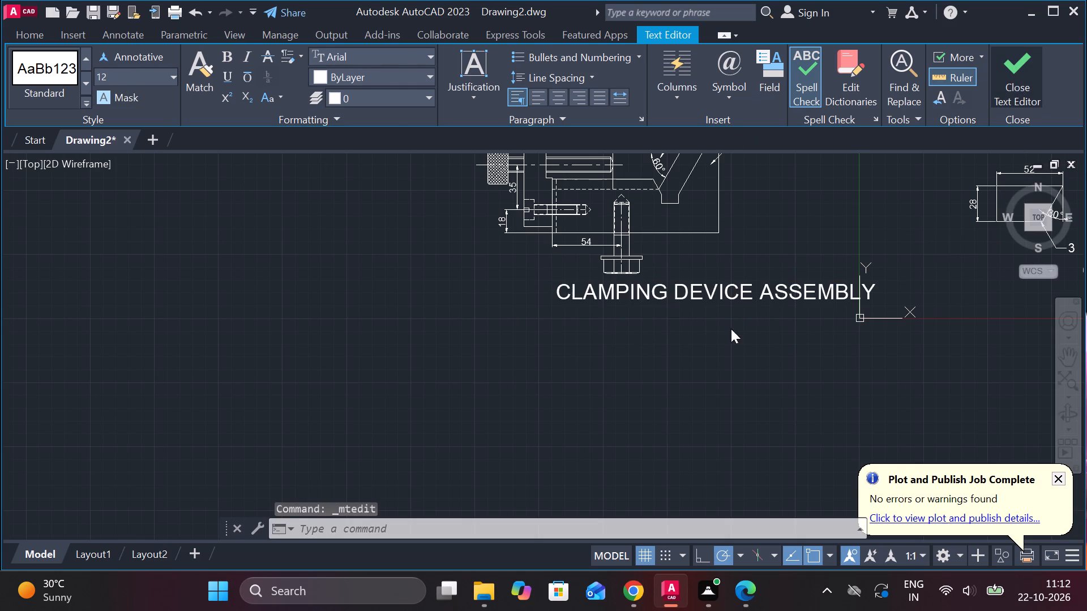
Shift the caption horizontally so it sits centred beneath the clamp assembly view.
click(668, 295)
click(557, 284)
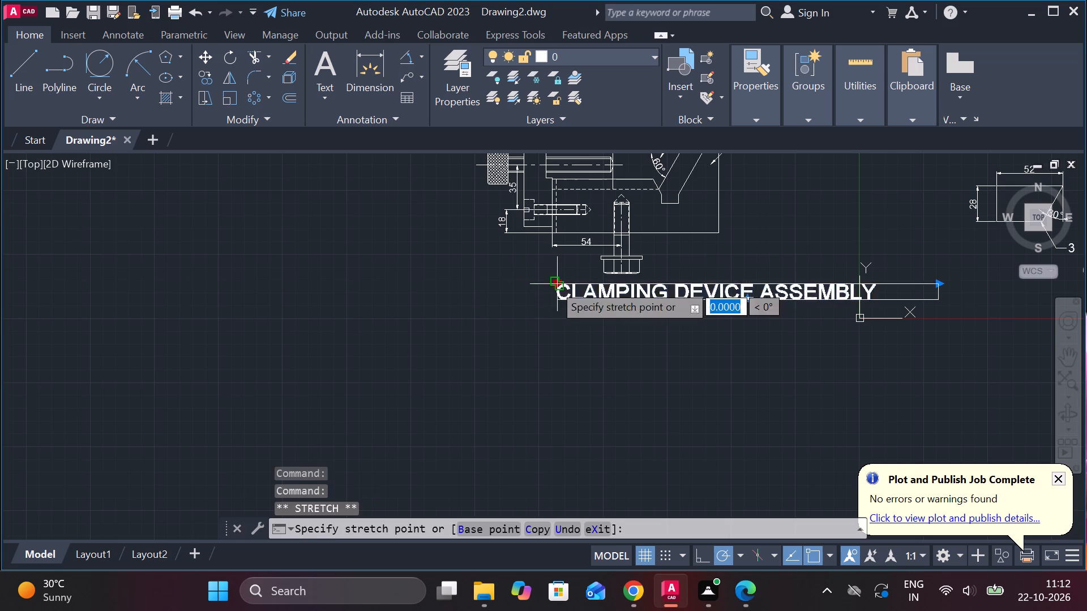
click(466, 293)
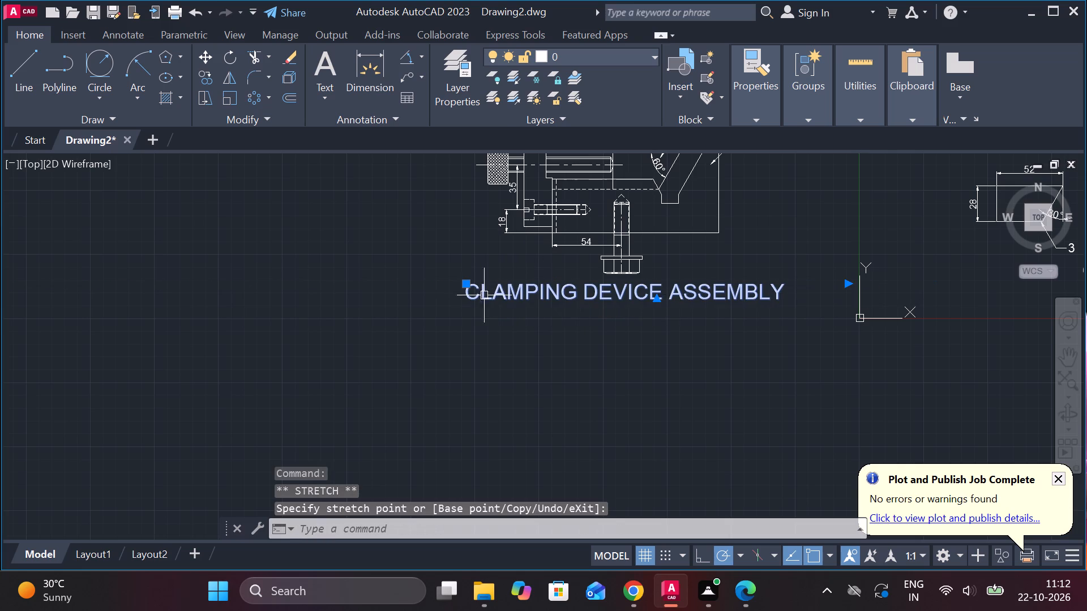
key(Escape)
Move the whole clamp assembly view together with its caption to the free space below the dimensioned part views.
scroll(776, 345, down, 2)
drag(578, 230, 606, 230)
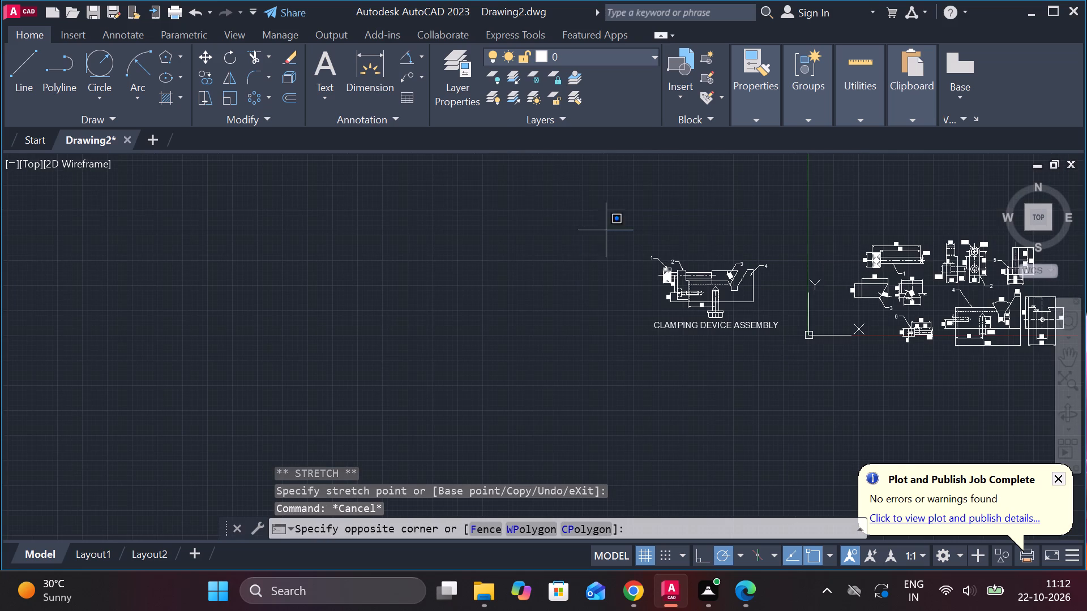
click(788, 355)
key(m)
key(Return)
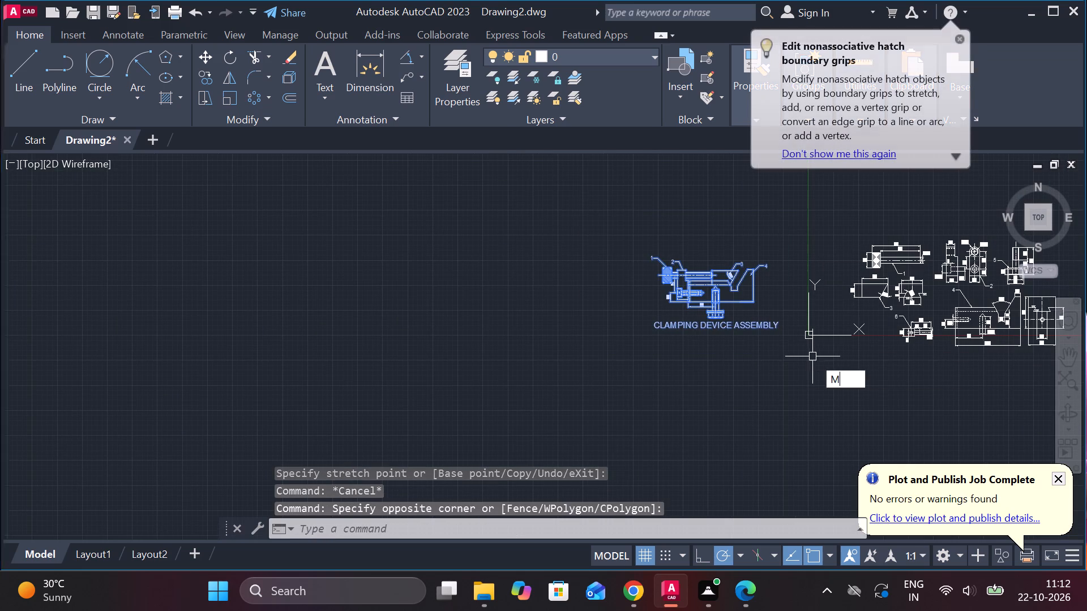
click(675, 360)
middle_drag(668, 399, 391, 283)
middle_drag(744, 348, 434, 403)
scroll(645, 286, up, 2)
middle_drag(656, 327, 758, 29)
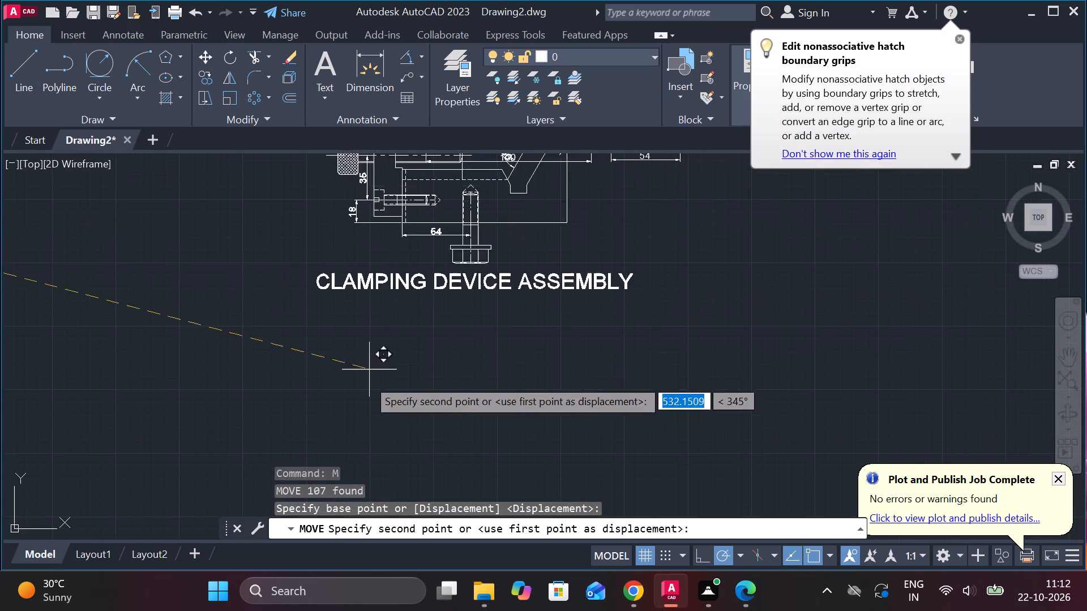
click(369, 438)
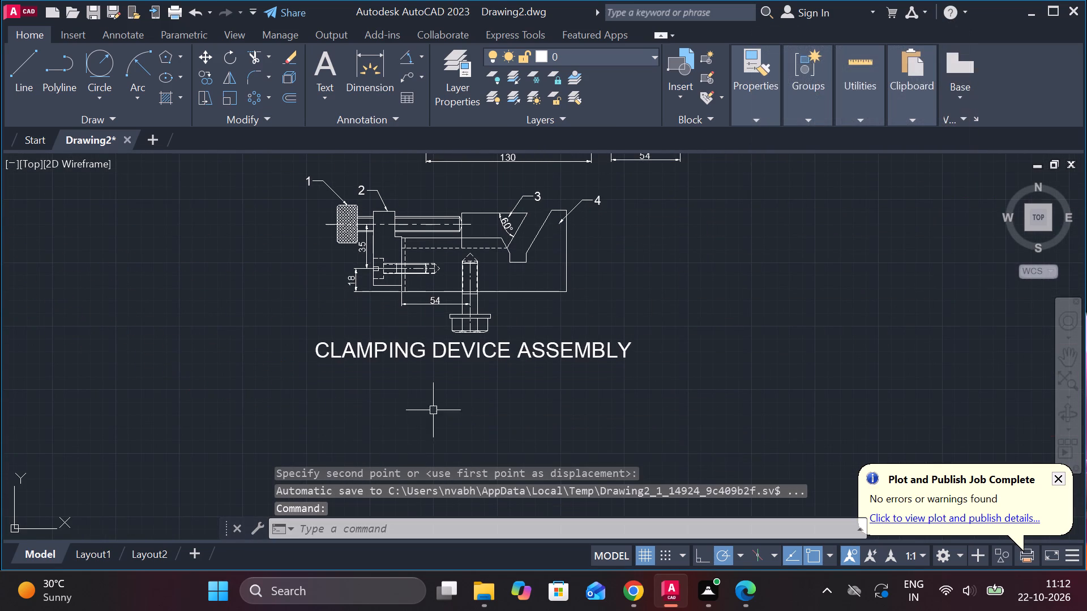
Draw a rectangular frame about 600 by 495 units around all part views and the captioned assembly.
scroll(436, 409, down, 2)
middle_drag(495, 389, 585, 322)
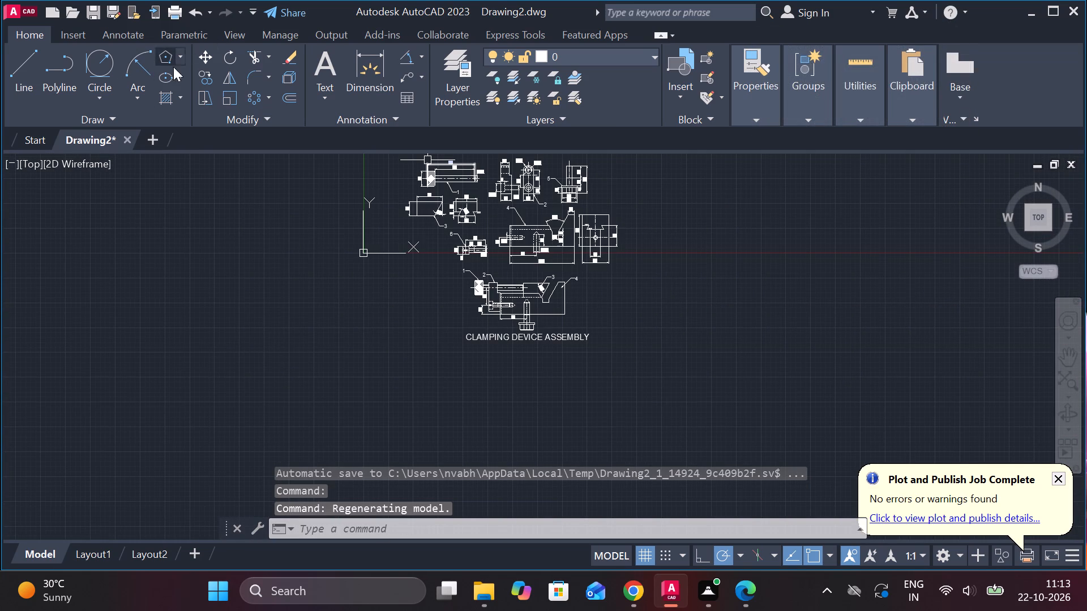
click(180, 62)
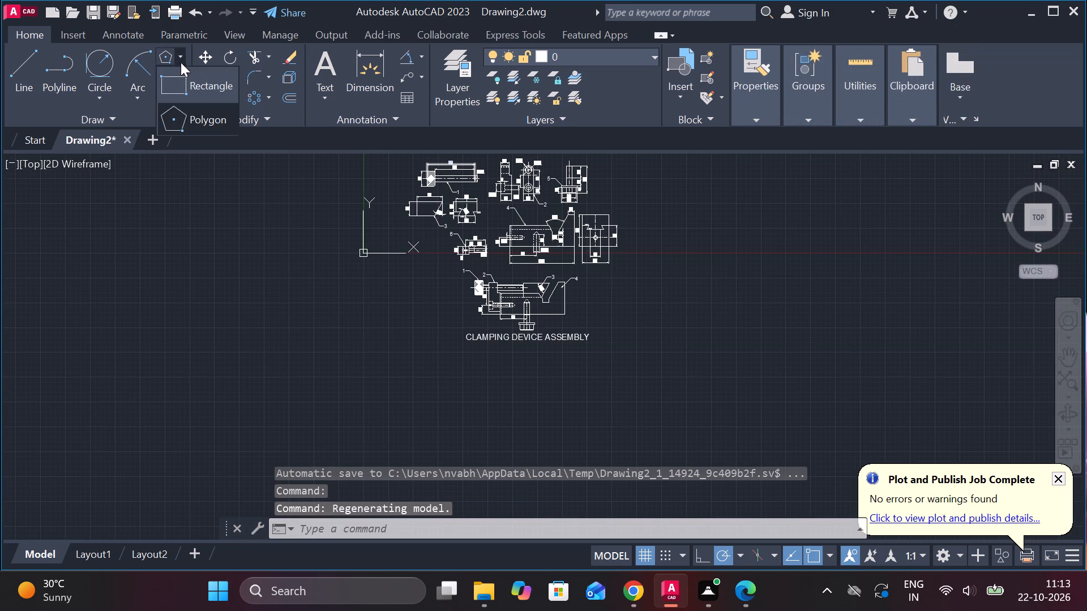
click(199, 85)
middle_drag(307, 258, 316, 296)
click(378, 157)
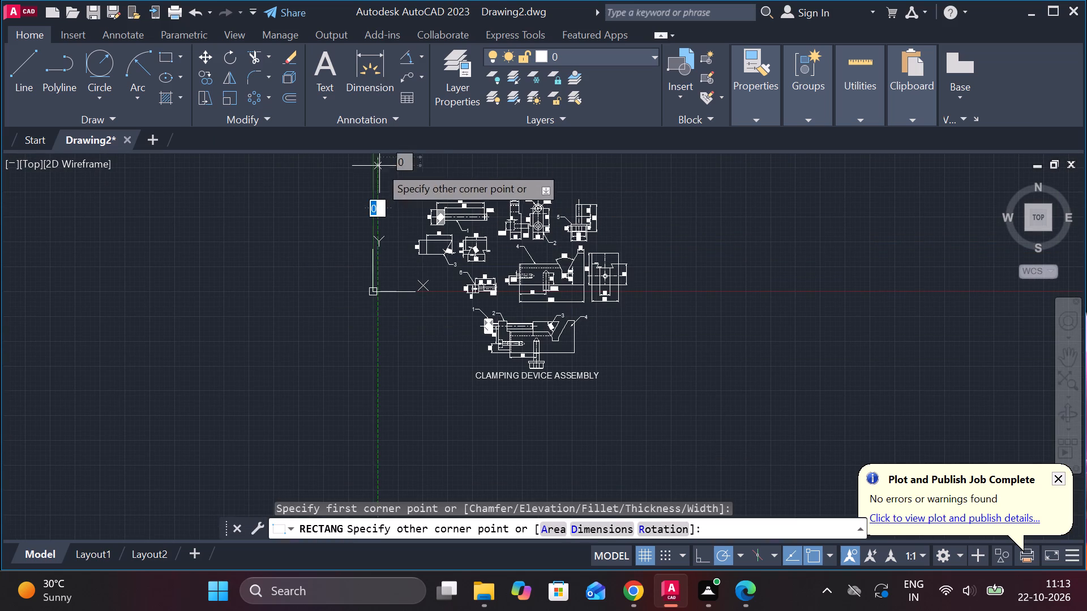
click(678, 404)
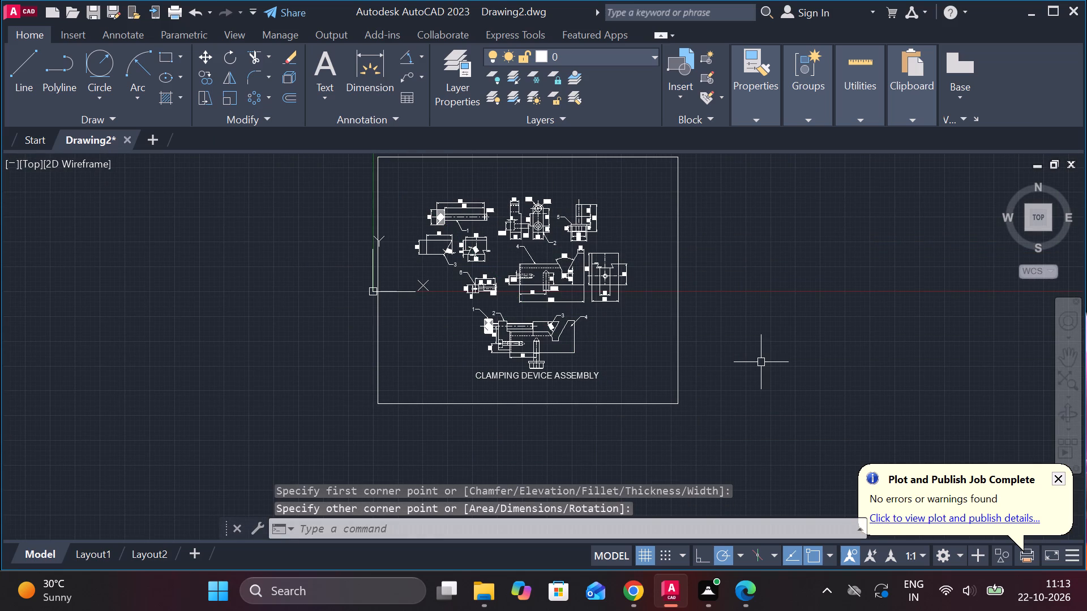
Save the drawing in the Documents folder as CLAMPING DEVICE.
key(ctrl+s)
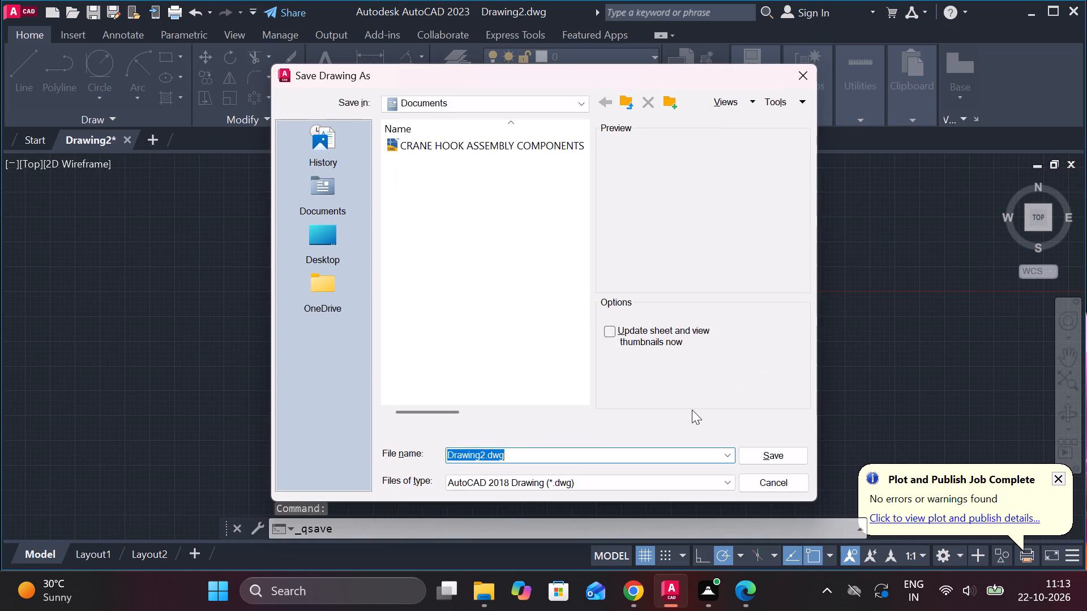
key(c)
text(LAMPING DEVICE)
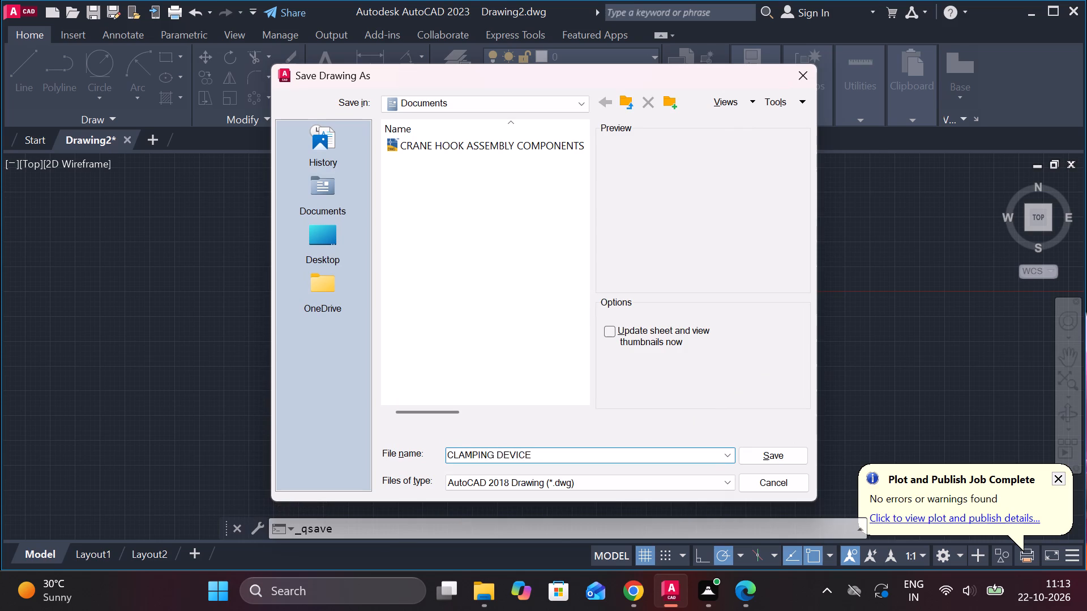
click(779, 461)
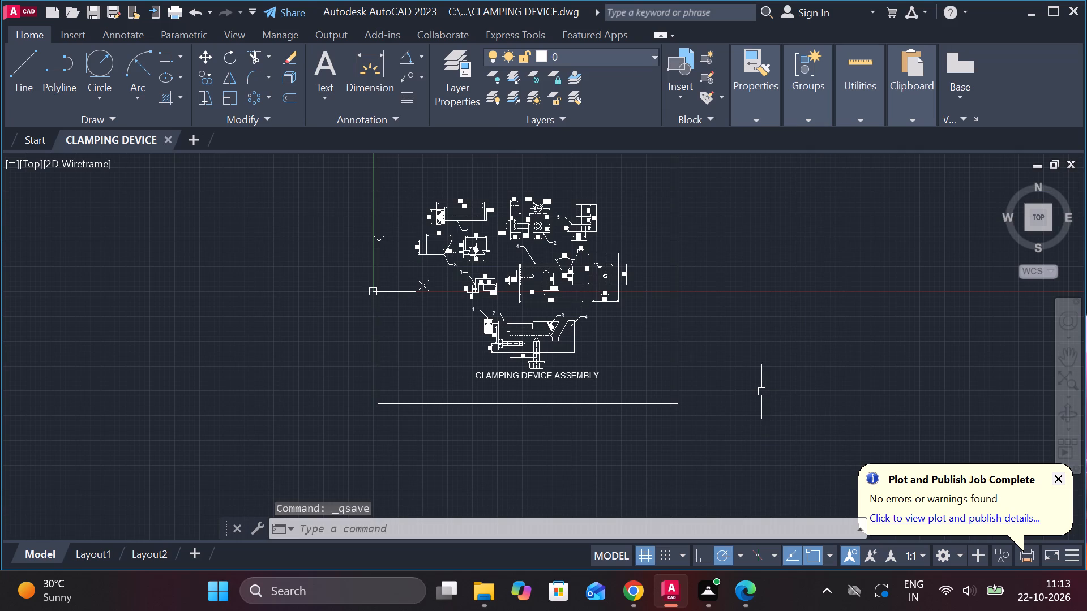
Turn off the command log file with LOGFILEOFF.
text(LOG)
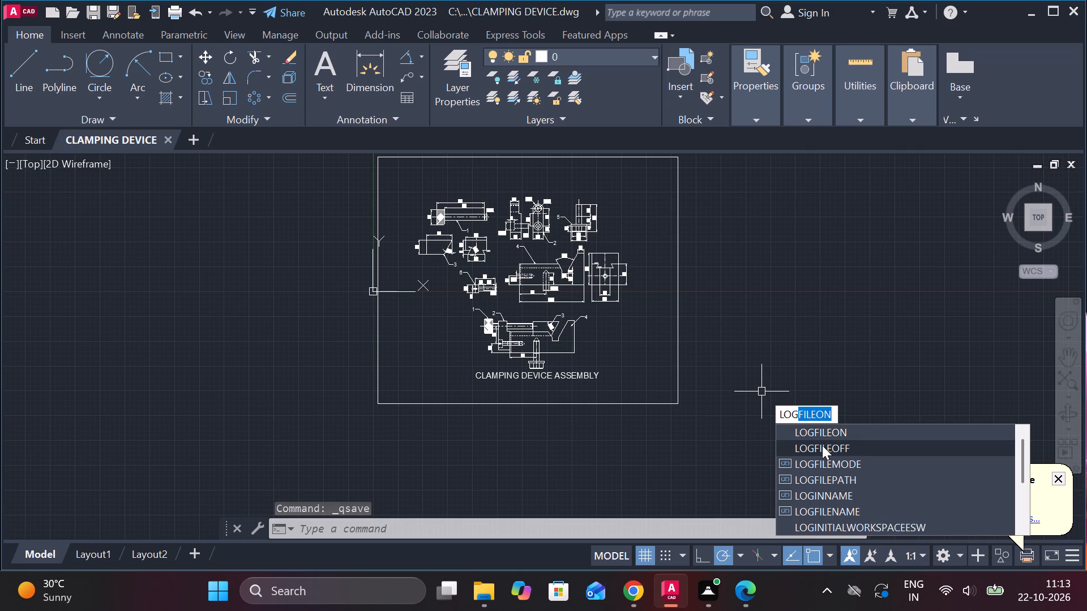
click(837, 443)
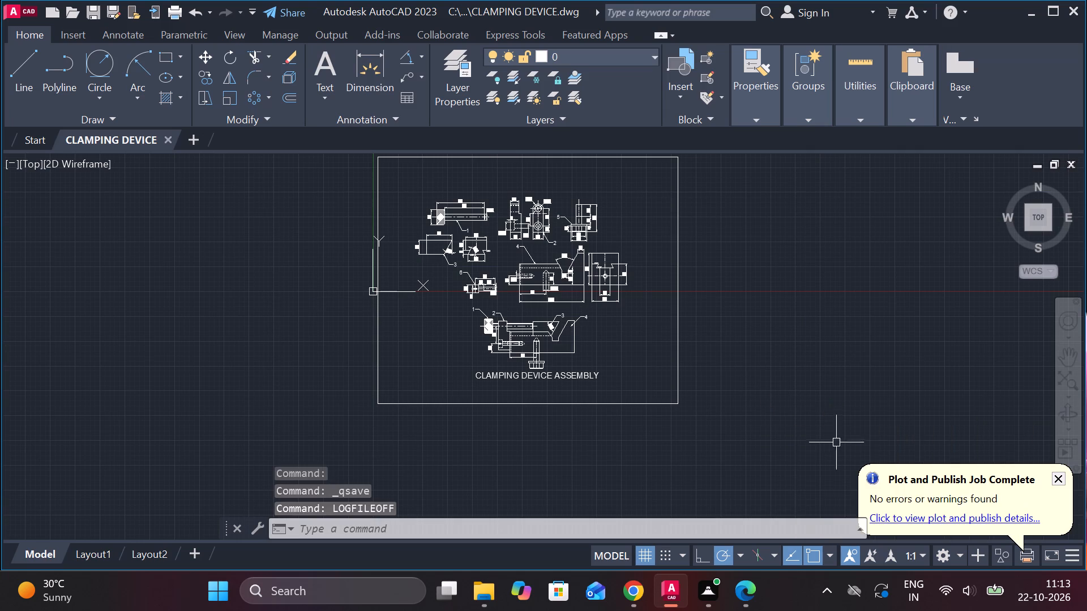
Save the CLAMPING DEVICE drawing again.
key(ctrl+s)
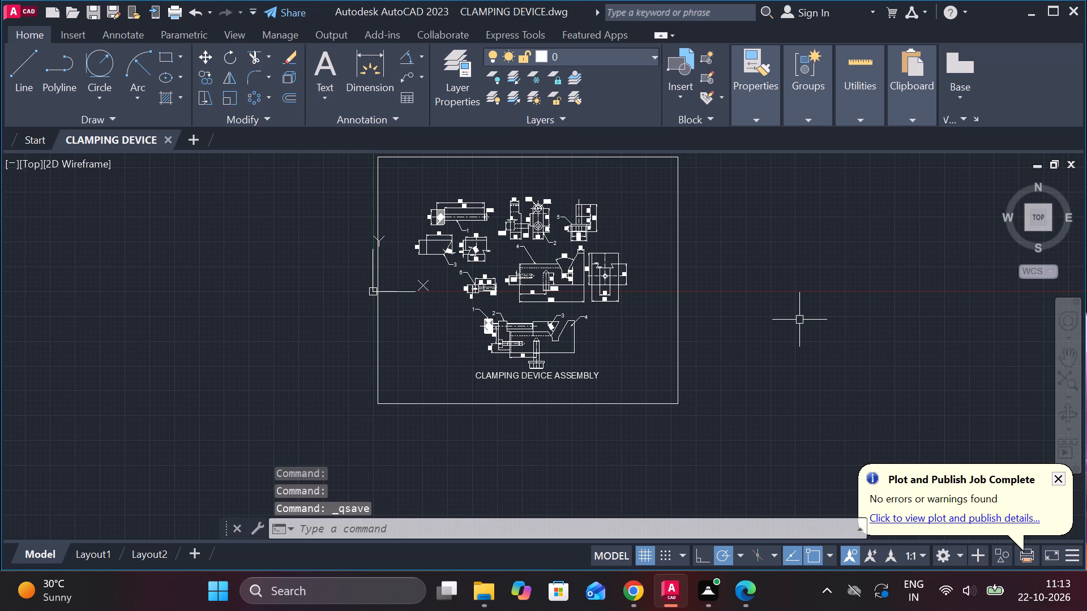
Start the Plot command and choose DWG To PDF.pc3 as the plotter.
text(P,O)
key(BackSpace)
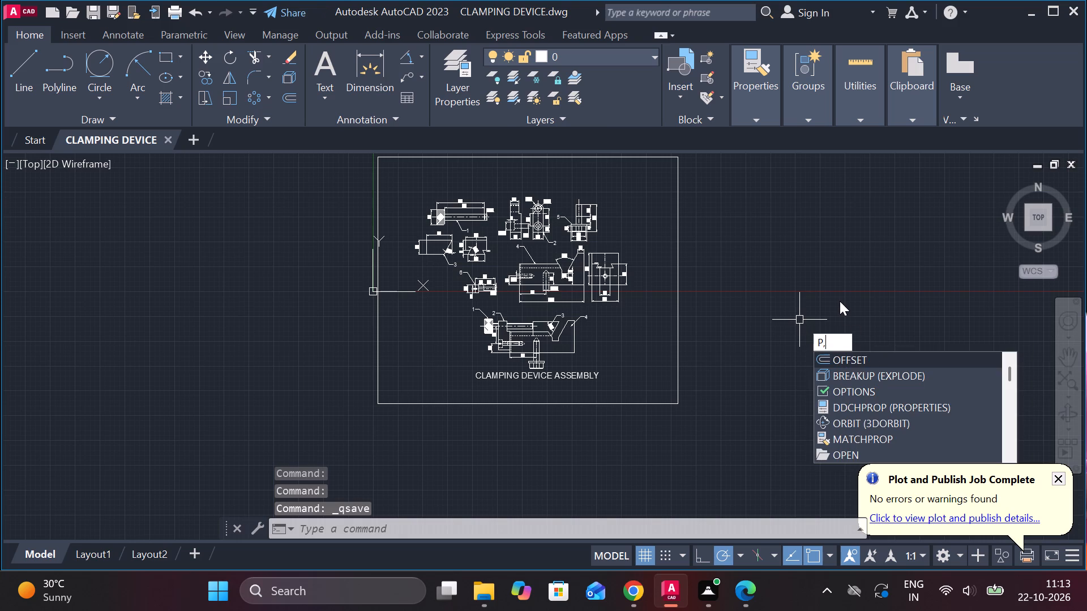
key(BackSpace)
text(LOT)
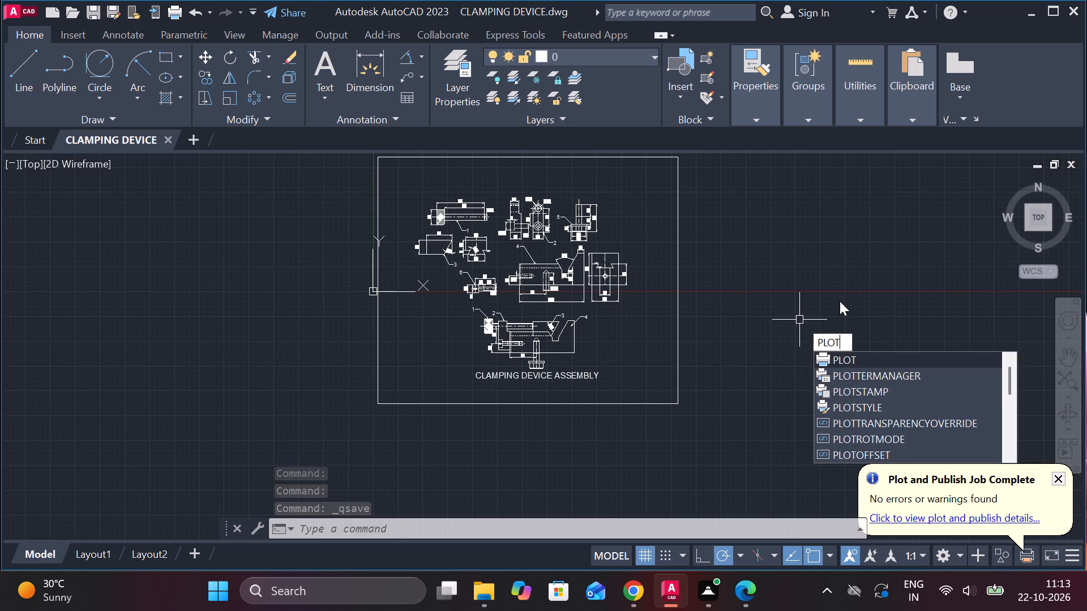
click(833, 360)
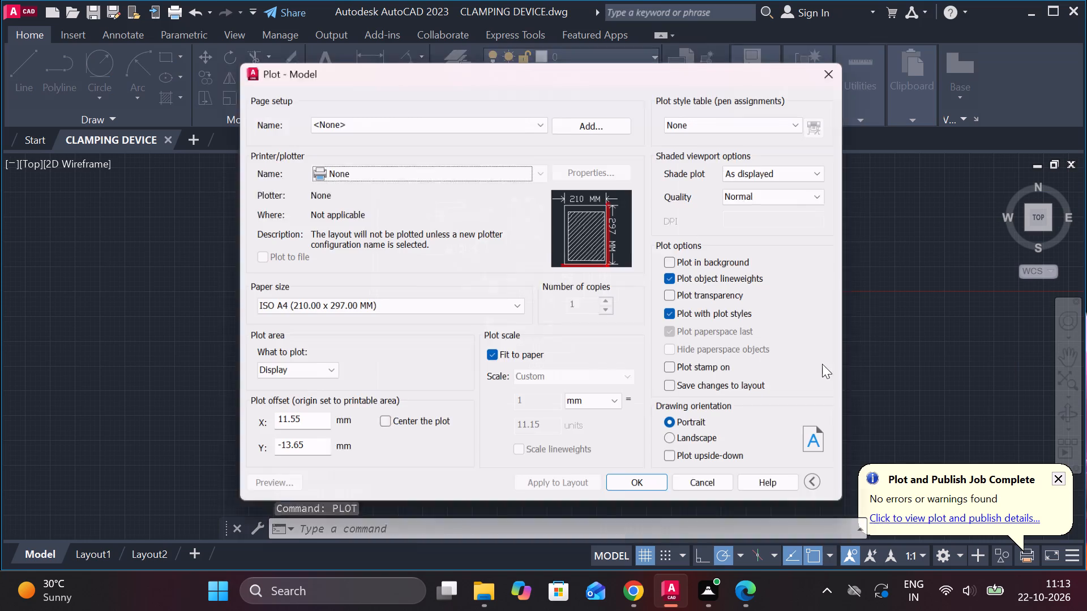
click(399, 166)
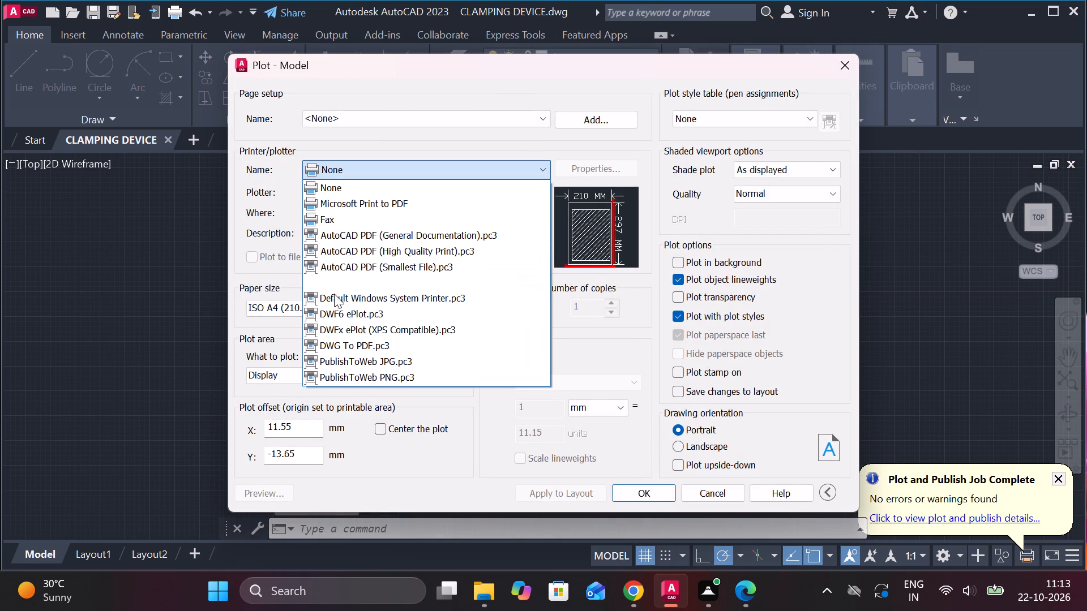
click(362, 341)
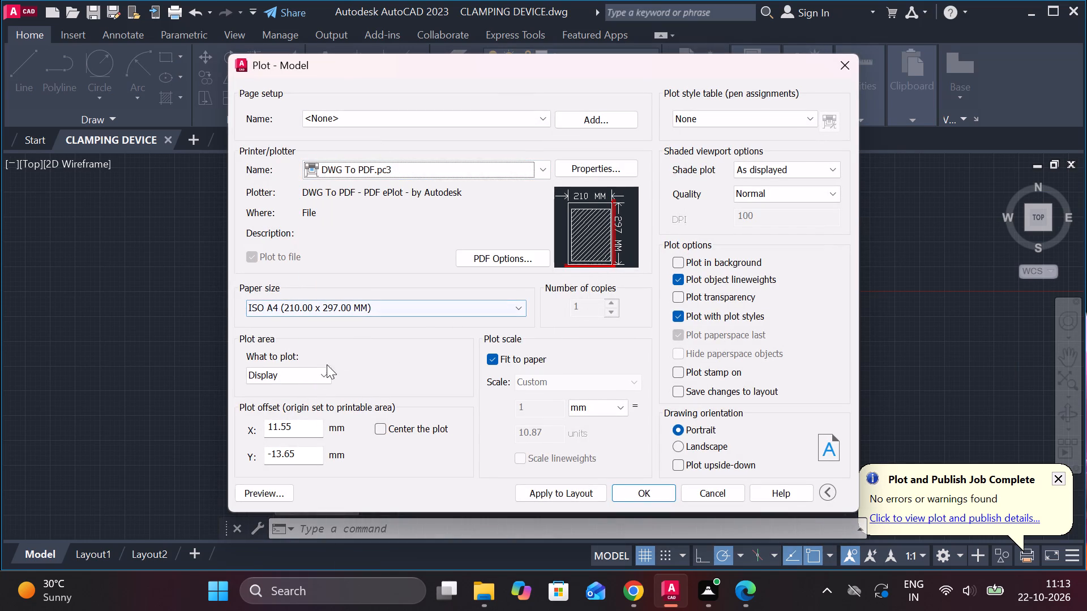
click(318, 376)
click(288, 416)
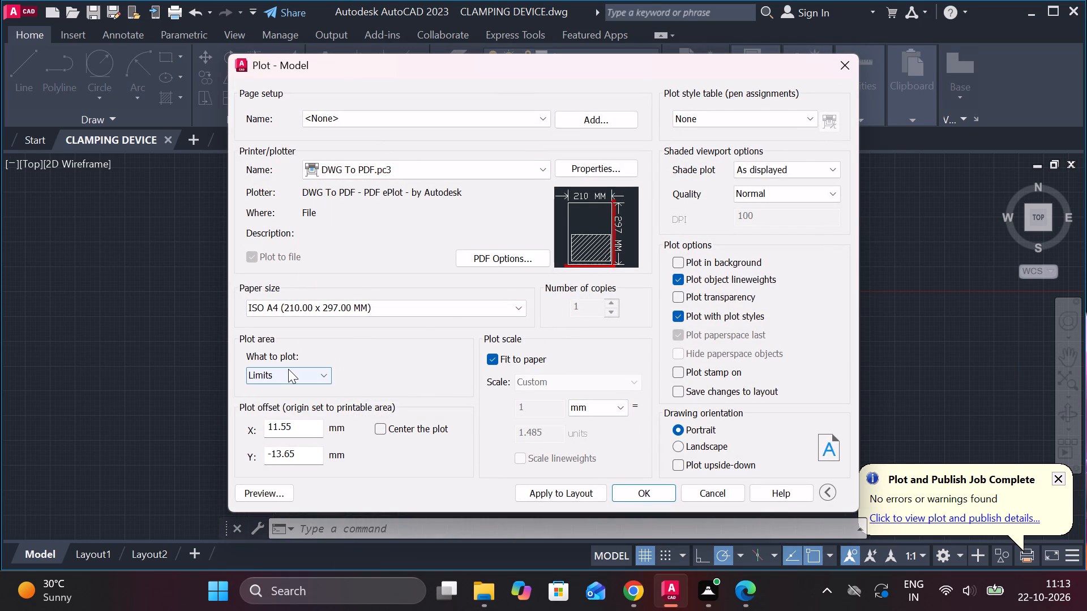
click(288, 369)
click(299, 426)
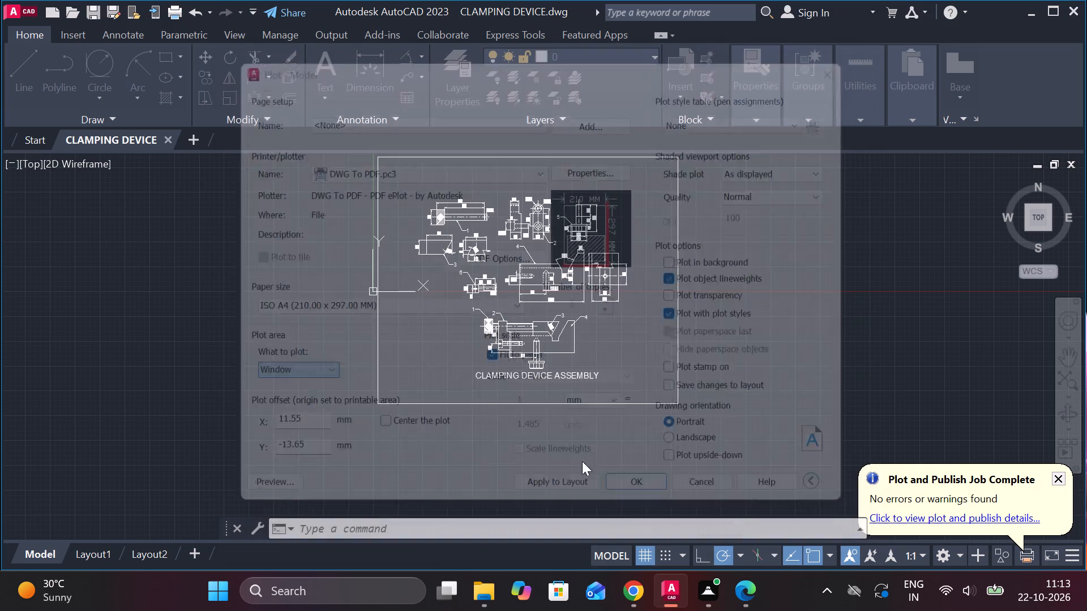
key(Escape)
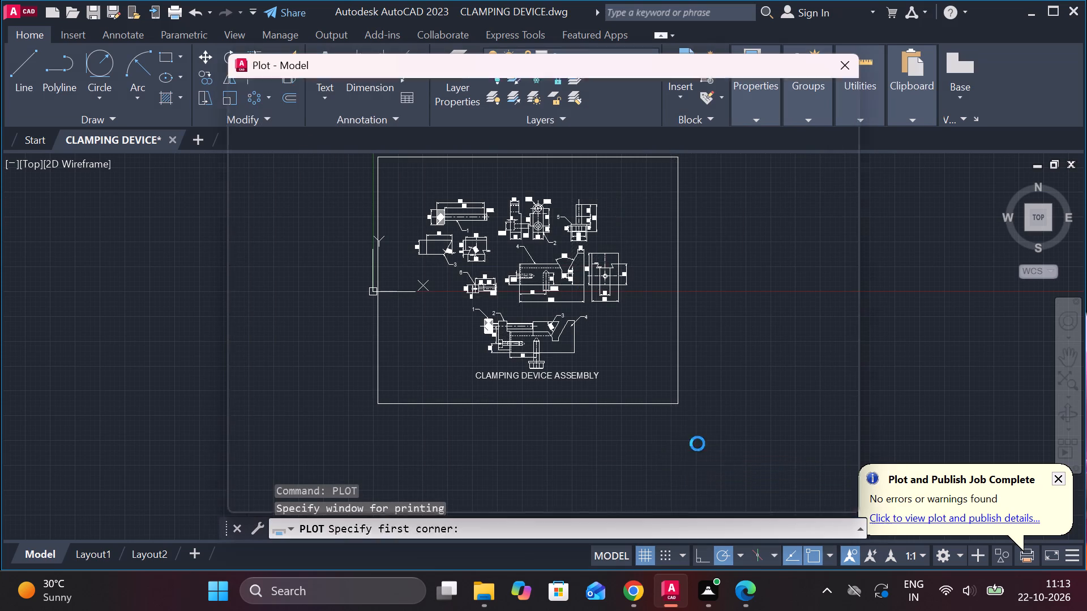
Set the plot's drawing orientation to landscape.
click(674, 442)
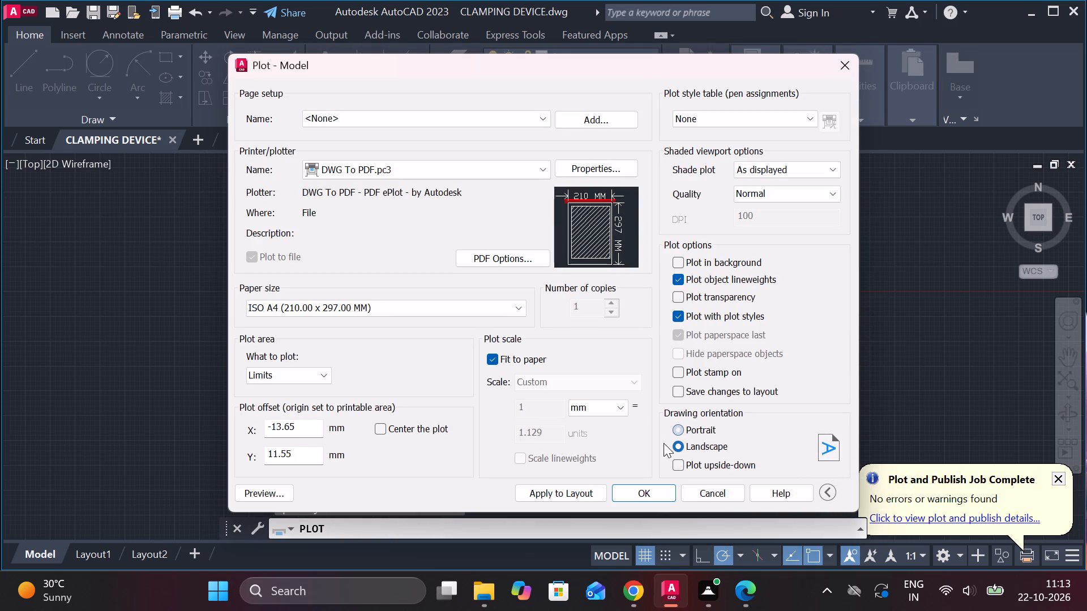
Set the plot area to a window enclosing the whole rectangular frame with all part views and the assembly.
click(324, 381)
click(279, 420)
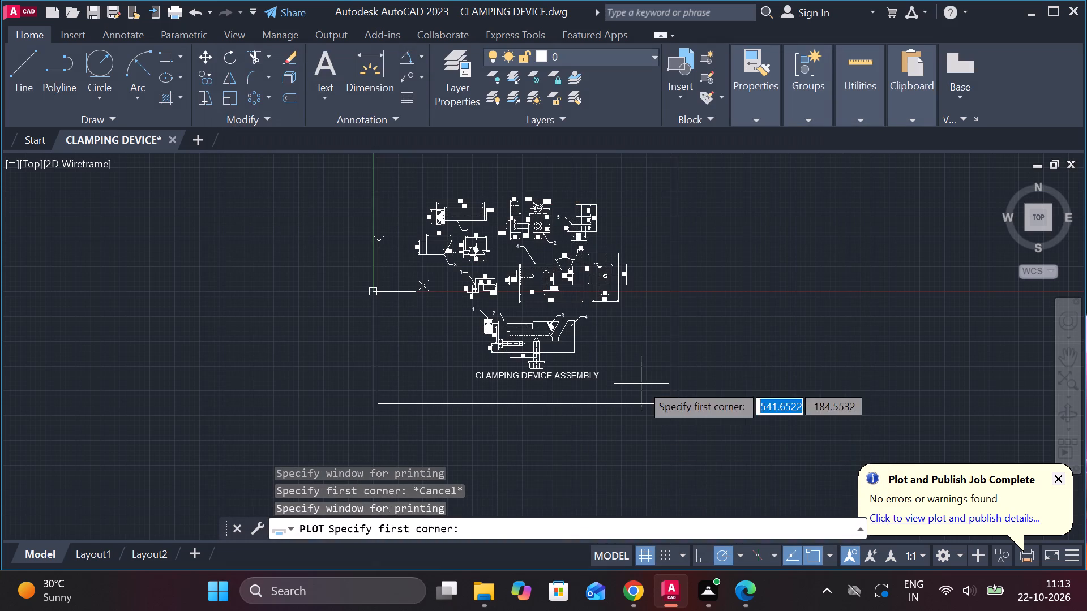
middle_drag(359, 251, 382, 272)
click(372, 163)
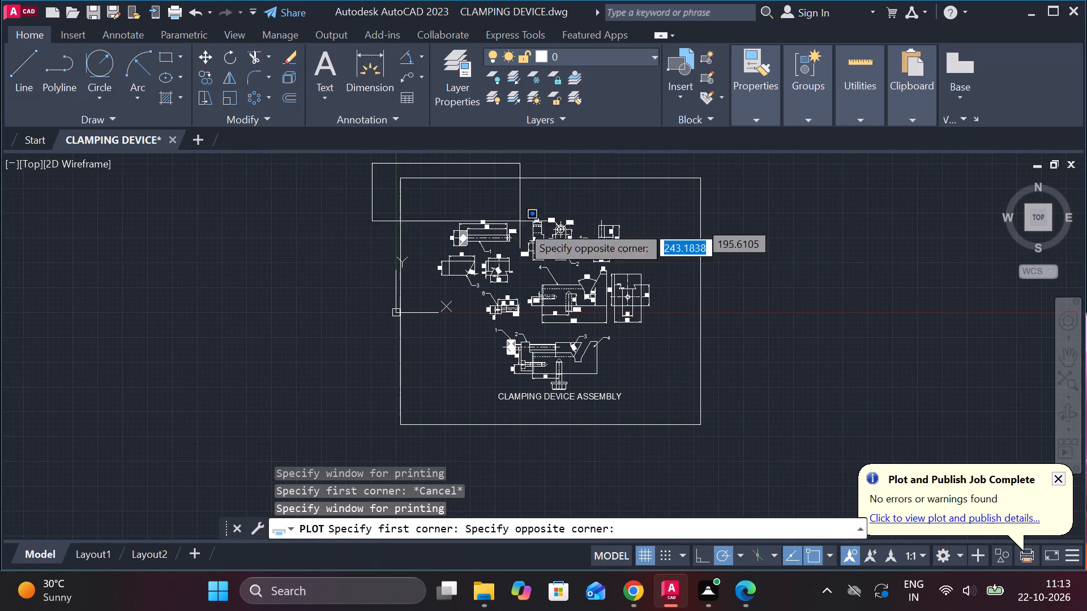
click(723, 438)
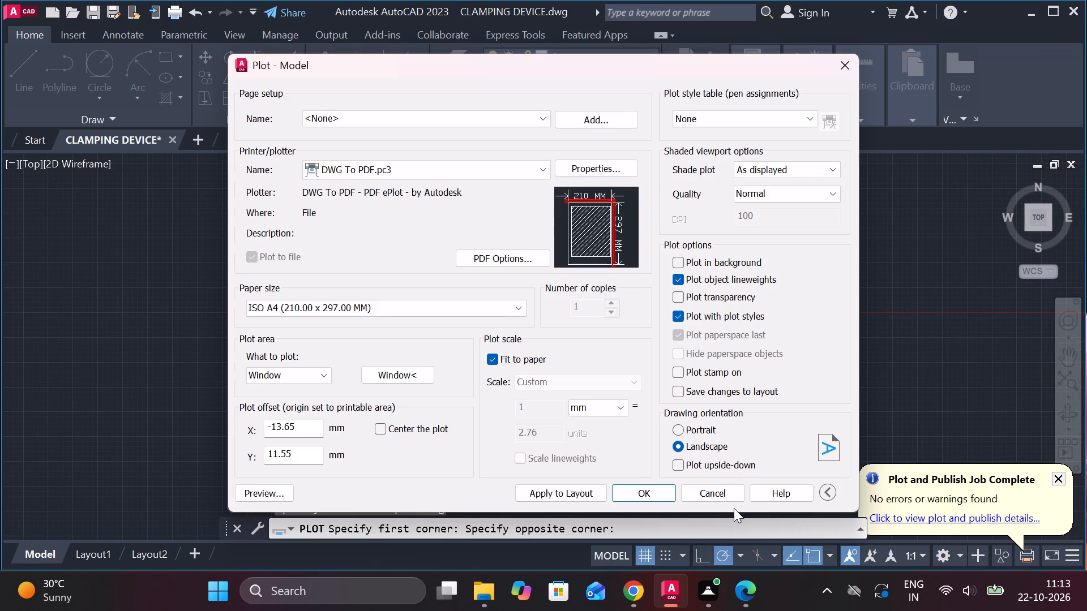
Plot the drawing to a PDF saved as CLAMPING DEVICE-Model in the Documents folder and review the plotted sheet.
click(654, 492)
click(775, 461)
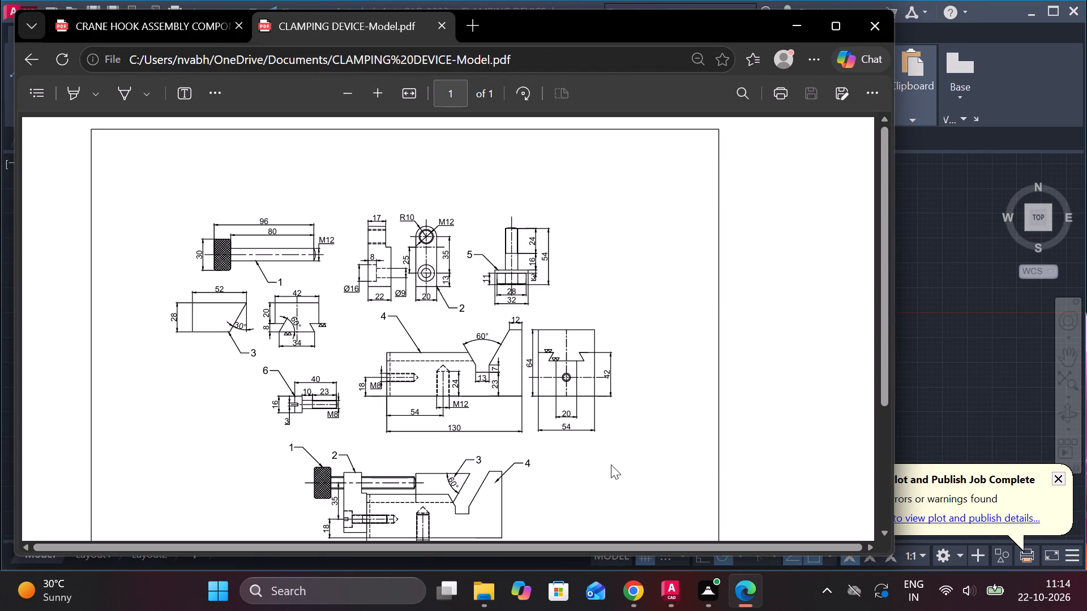
scroll(611, 459, down, 5)
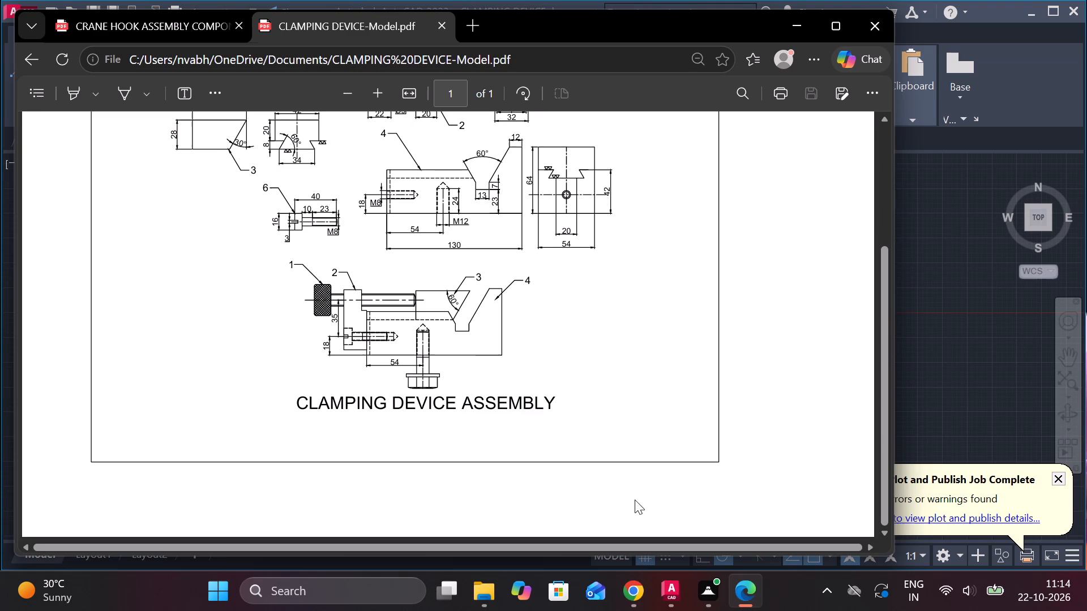